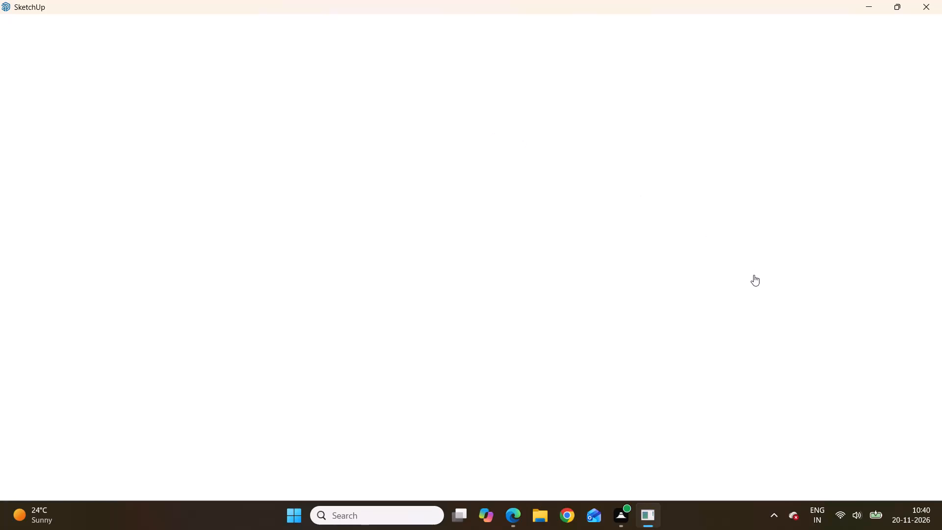
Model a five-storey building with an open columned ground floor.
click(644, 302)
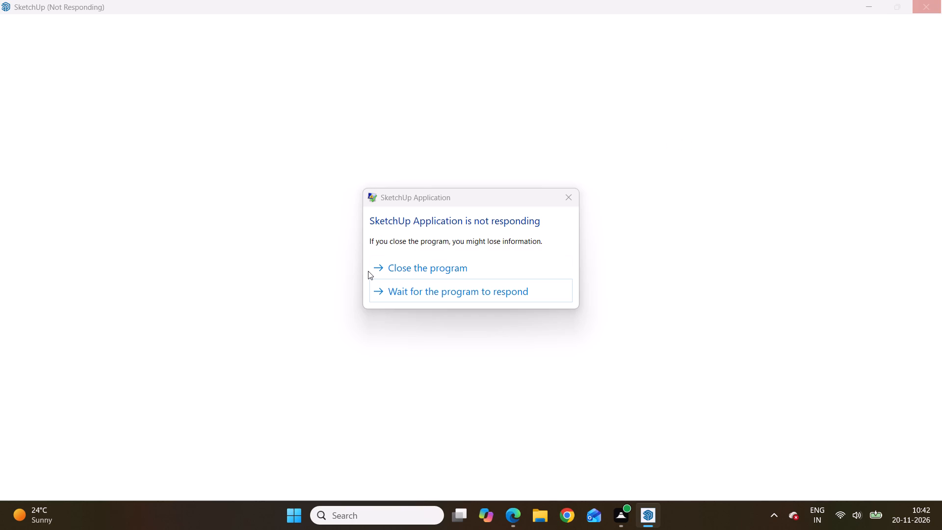
Close the unresponsive SketchUp program instead of waiting for it to respond.
click(398, 271)
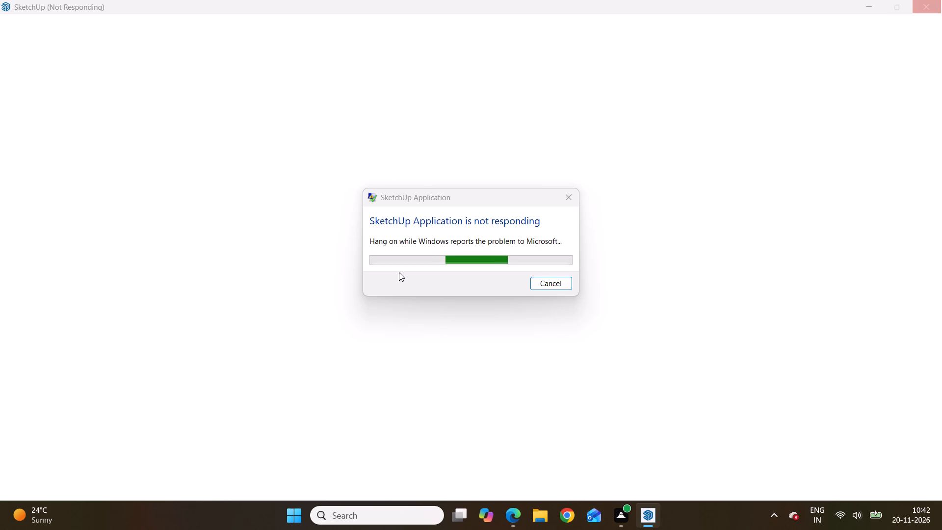
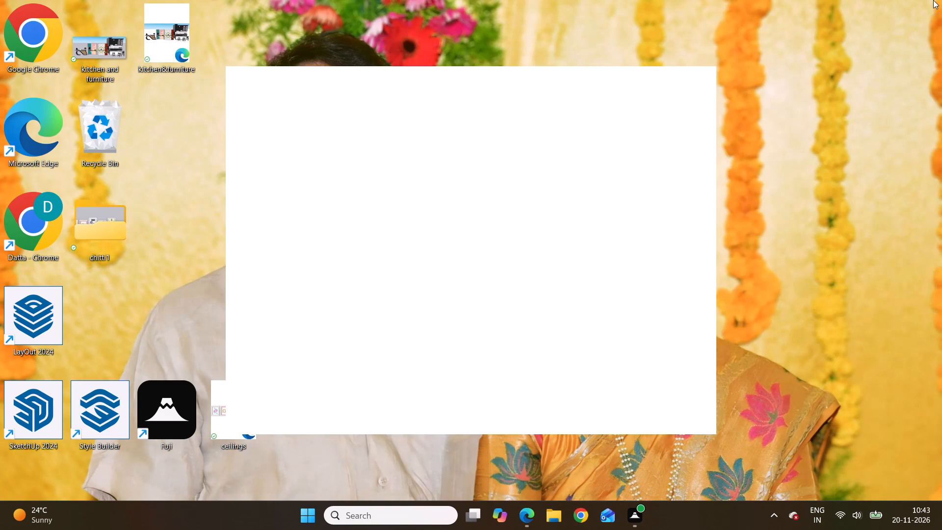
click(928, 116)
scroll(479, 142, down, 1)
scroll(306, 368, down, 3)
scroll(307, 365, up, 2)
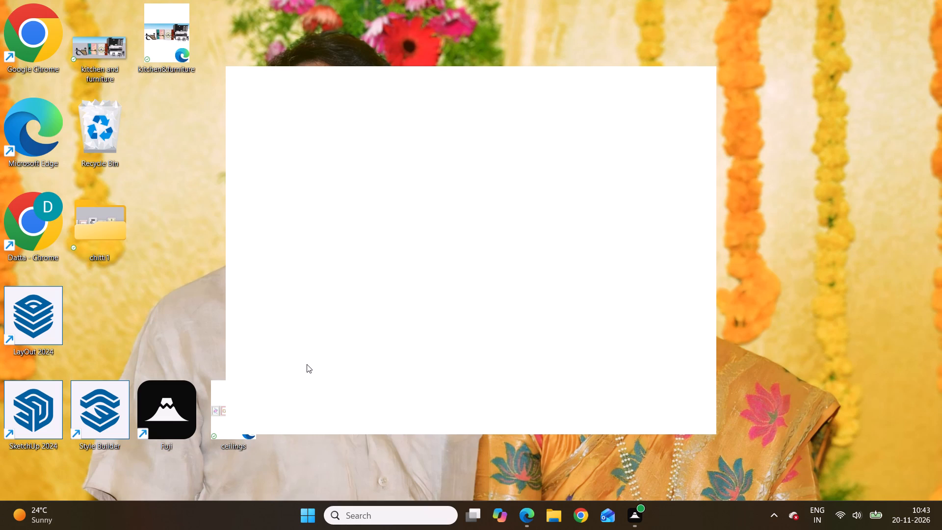
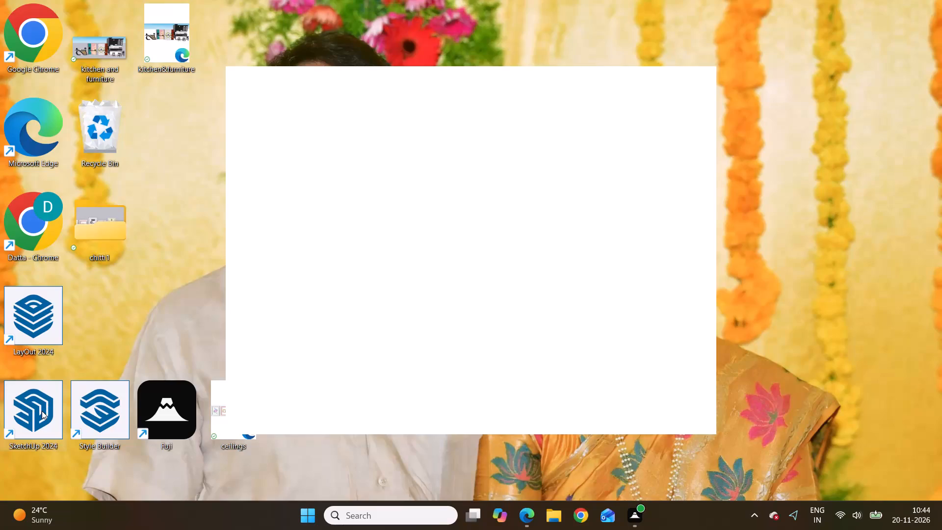
Launch SketchUp 2024 from the desktop.
triple_click(42, 410)
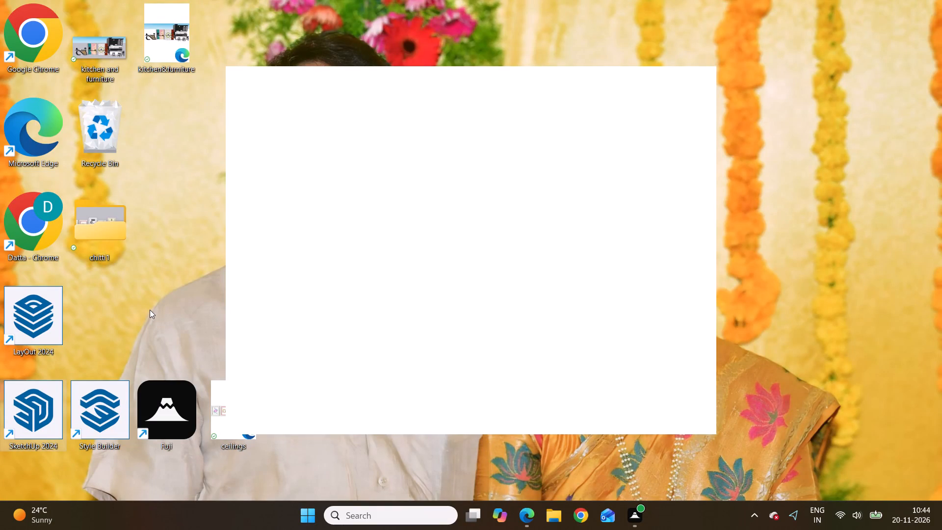
double_click(25, 421)
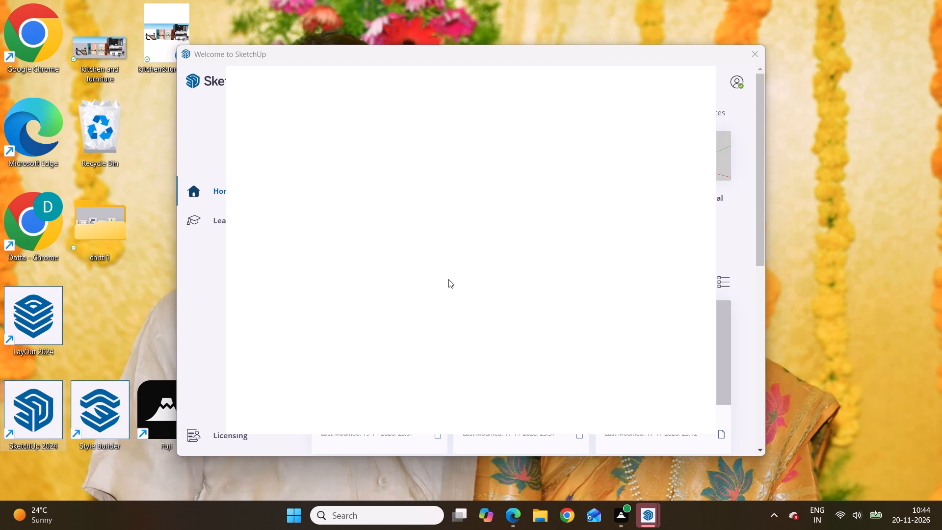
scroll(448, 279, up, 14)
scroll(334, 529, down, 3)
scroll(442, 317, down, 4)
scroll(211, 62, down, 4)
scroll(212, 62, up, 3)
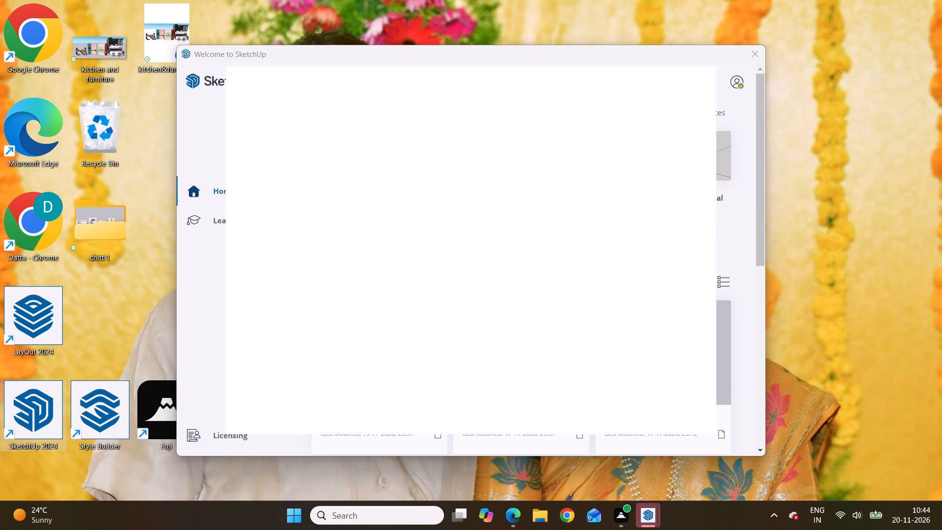
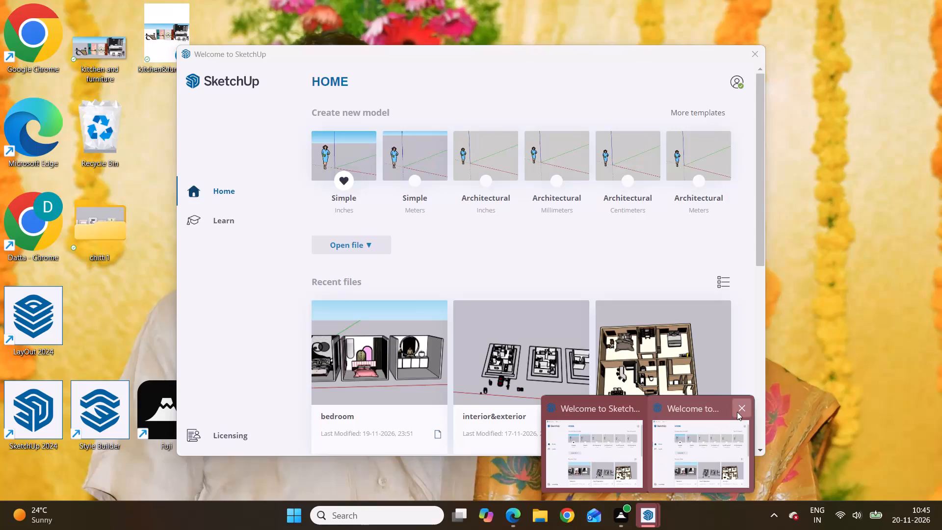
Close the duplicate SketchUp welcome window, keeping only one open.
click(741, 408)
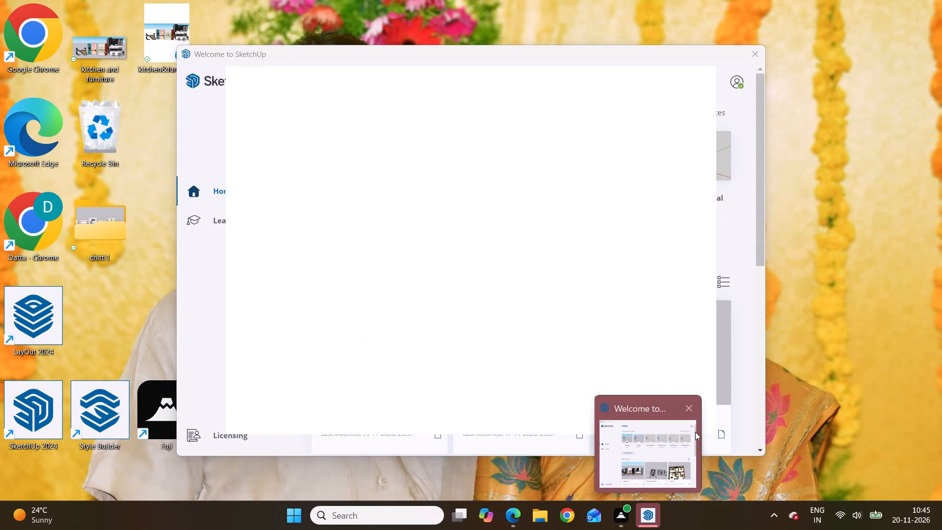
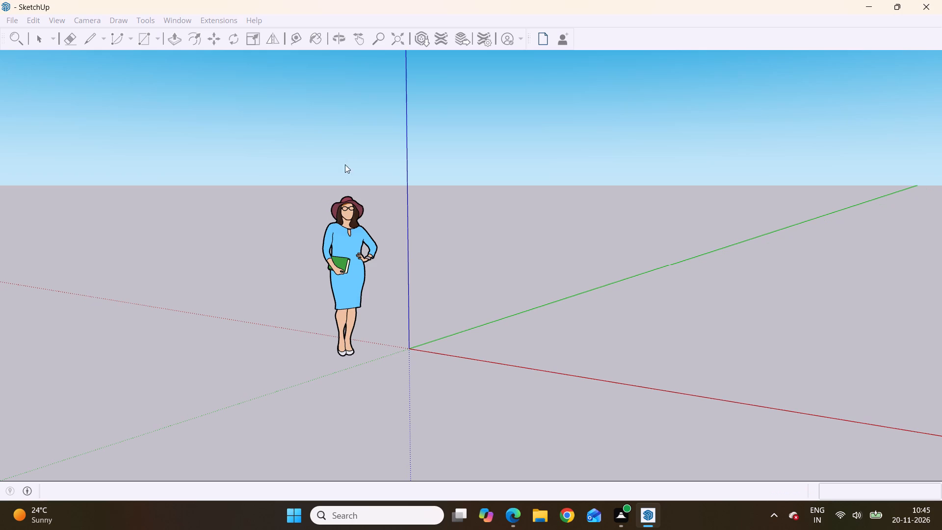
Dismiss the LibFredo6 download prompt and the extension errors report without updating any extension.
scroll(320, 84, down, 4)
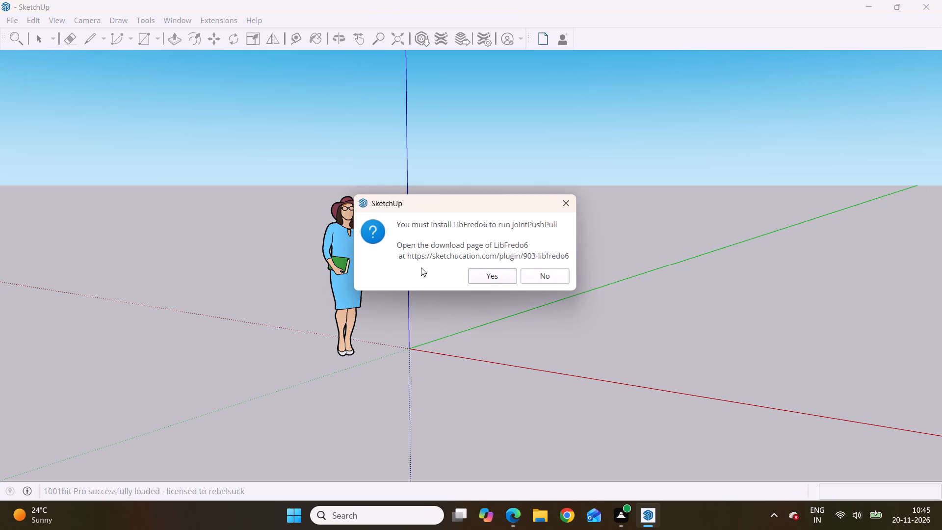
scroll(421, 267, down, 2)
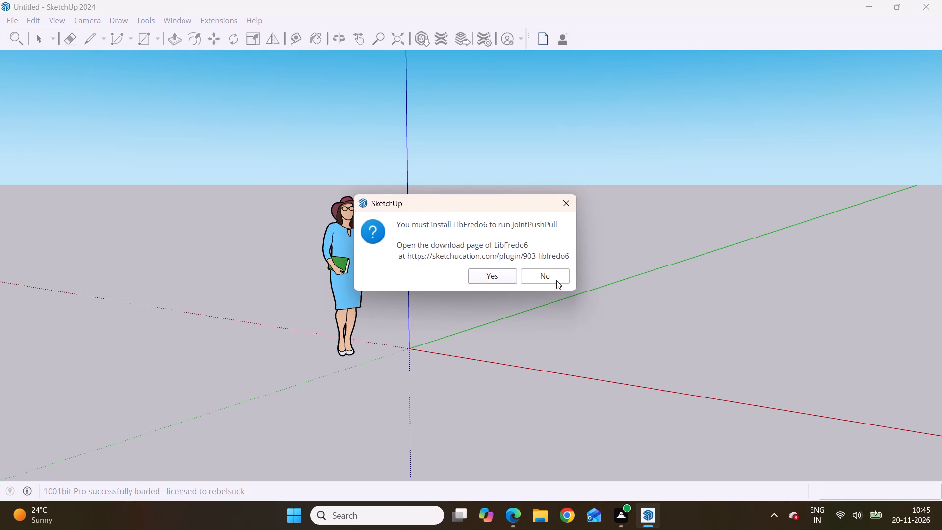
click(564, 203)
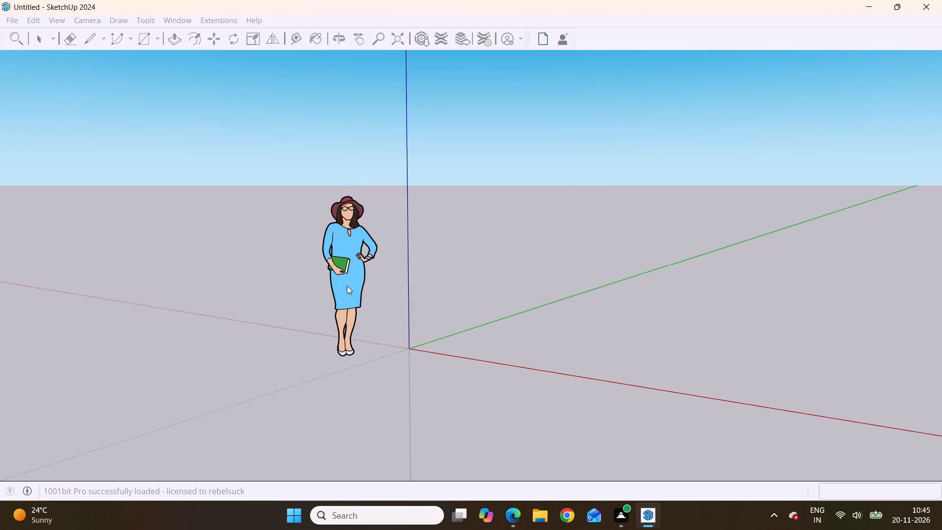
scroll(345, 287, down, 5)
middle_drag(364, 296, 445, 299)
scroll(425, 280, down, 8)
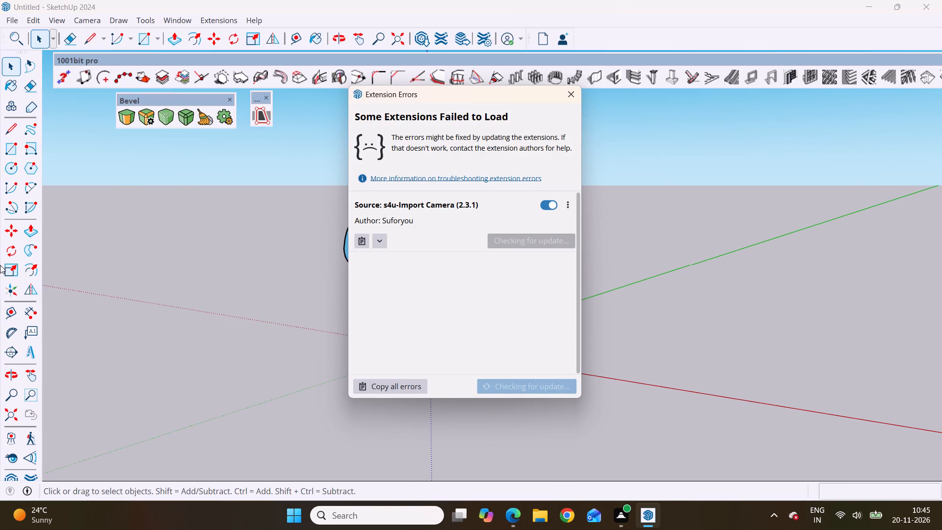
click(568, 91)
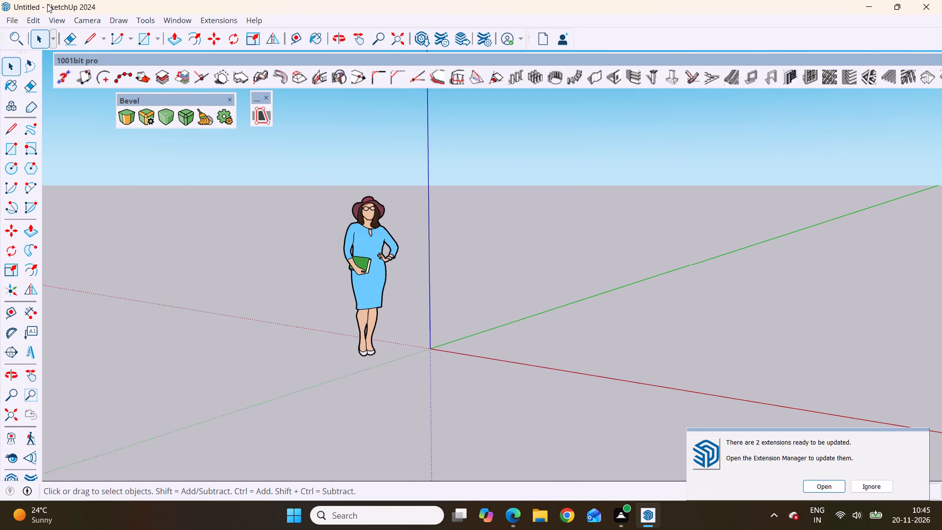
Import the house elevation photo WhatsApp Image 2026-11-20 at 10.12.38 AM from the Downloads folder as an image.
click(11, 19)
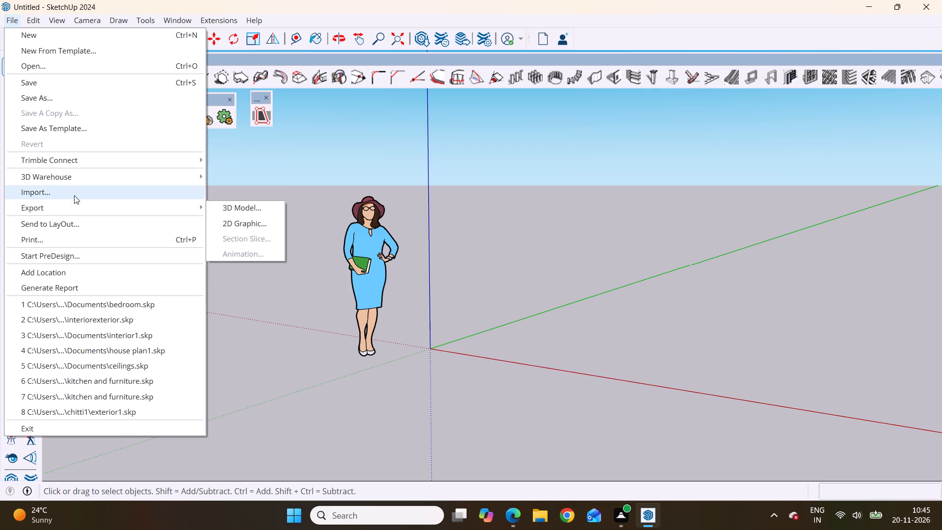
click(57, 190)
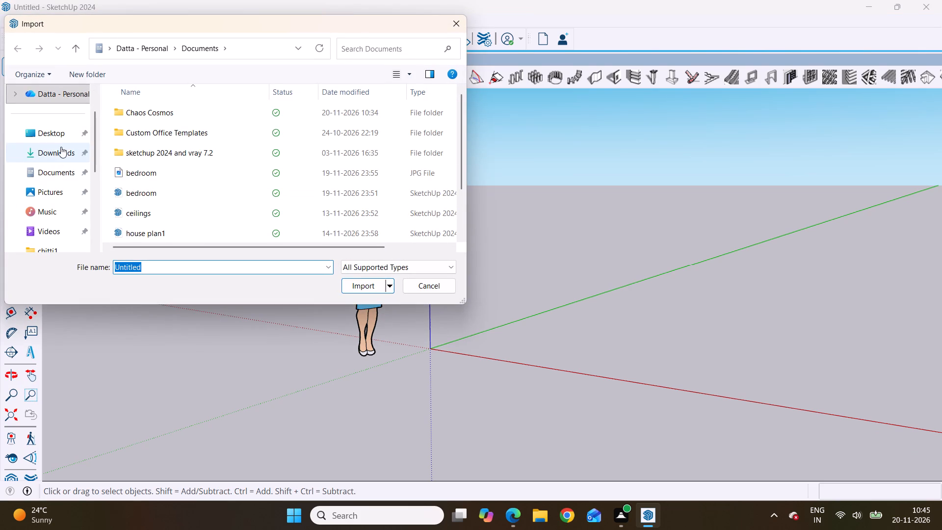
click(64, 148)
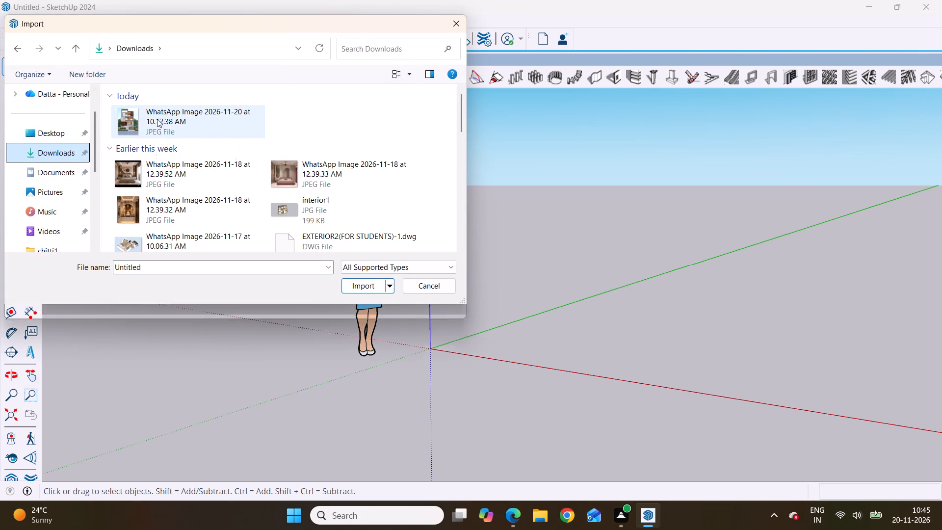
click(157, 119)
click(364, 329)
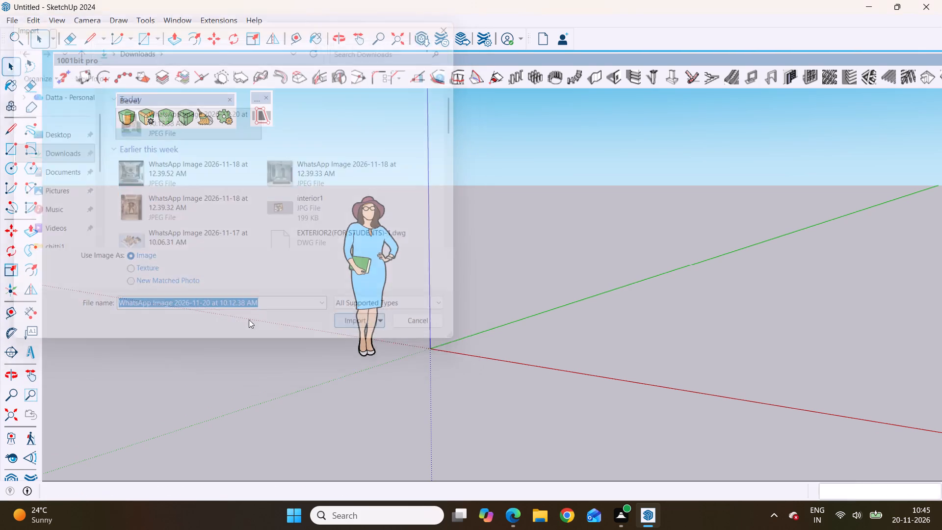
Place the imported house photo upright beyond the scale figure, about 8' 9" wide.
scroll(221, 315, down, 3)
scroll(310, 332, down, 3)
scroll(243, 326, down, 11)
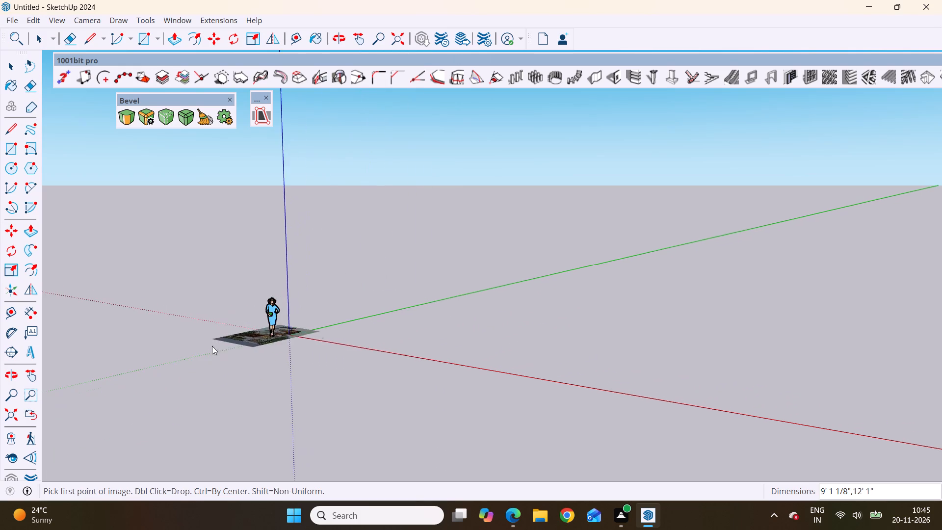
middle_drag(246, 351, 397, 361)
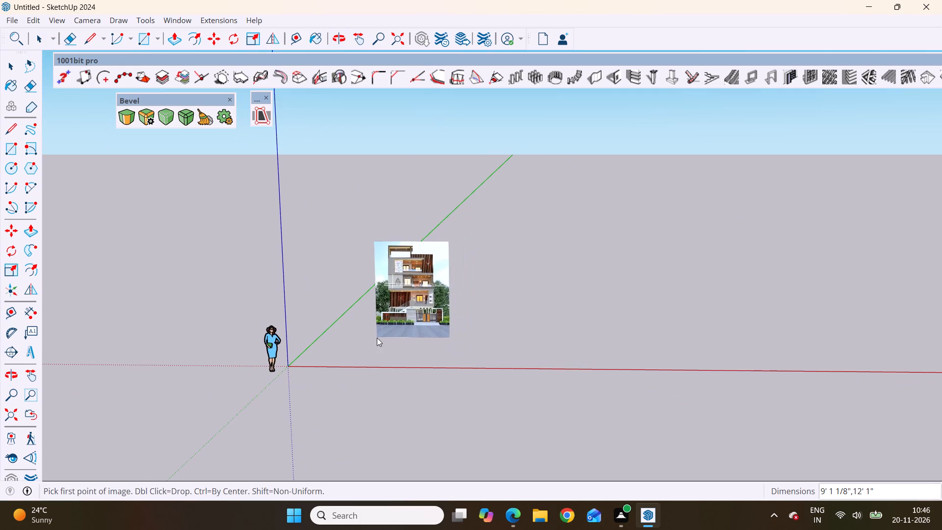
click(374, 344)
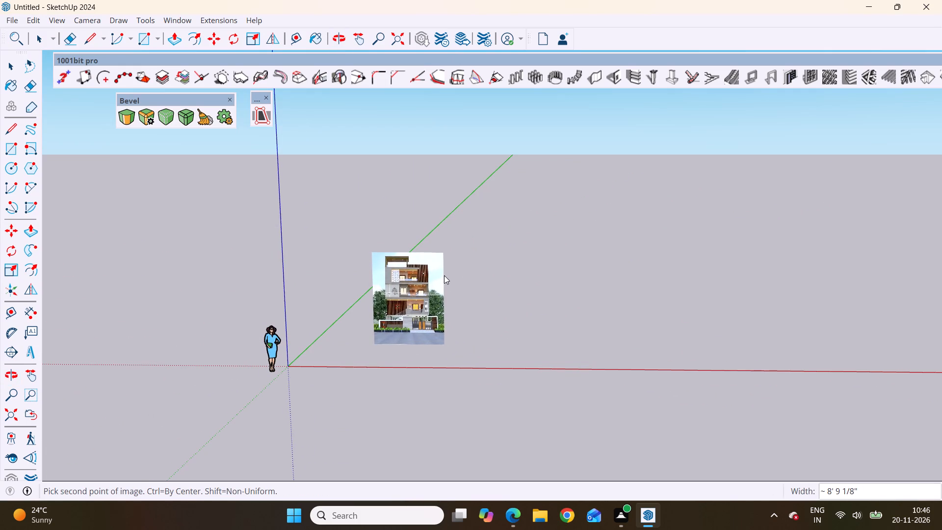
drag(445, 272, 443, 279)
Move the house photo by its lower corner about 8' 9" closer to the origin and the scale figure.
scroll(175, 374, down, 3)
middle_drag(249, 406, 345, 366)
scroll(369, 301, up, 3)
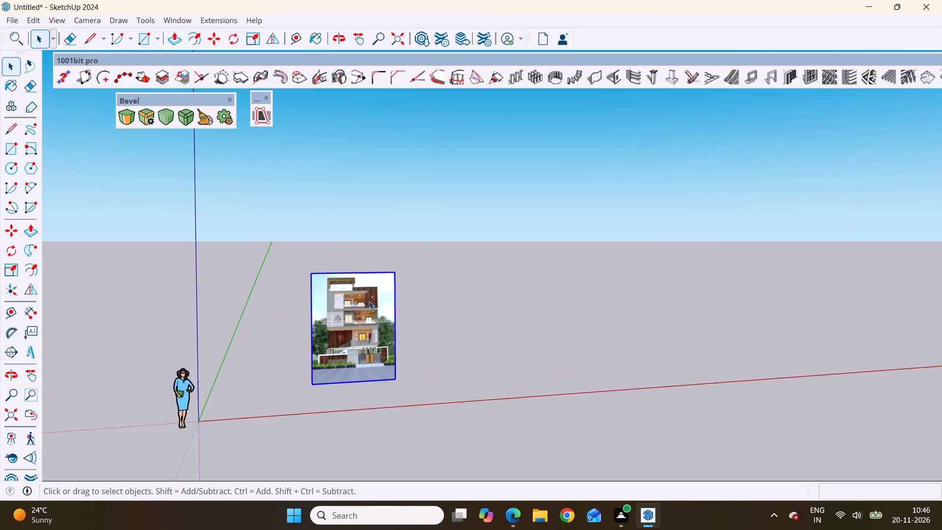
scroll(369, 301, up, 5)
scroll(367, 316, down, 2)
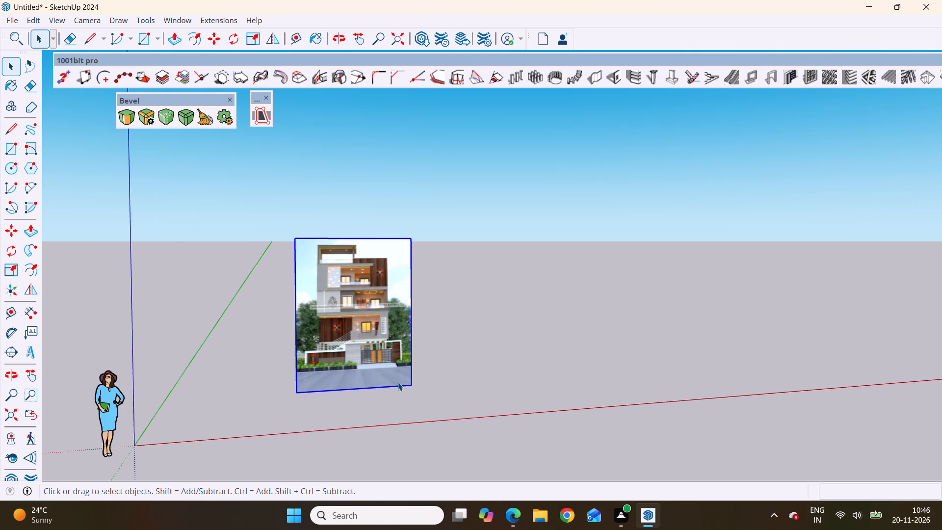
key(m)
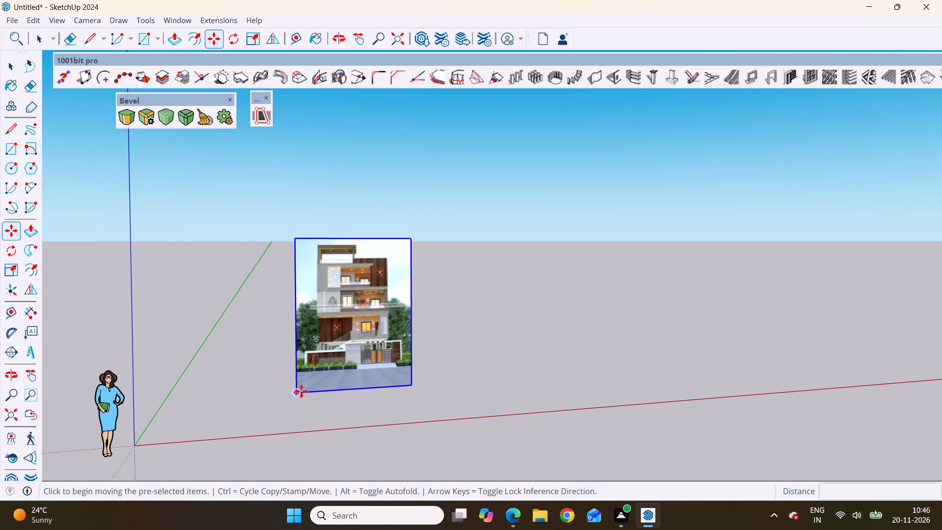
click(298, 389)
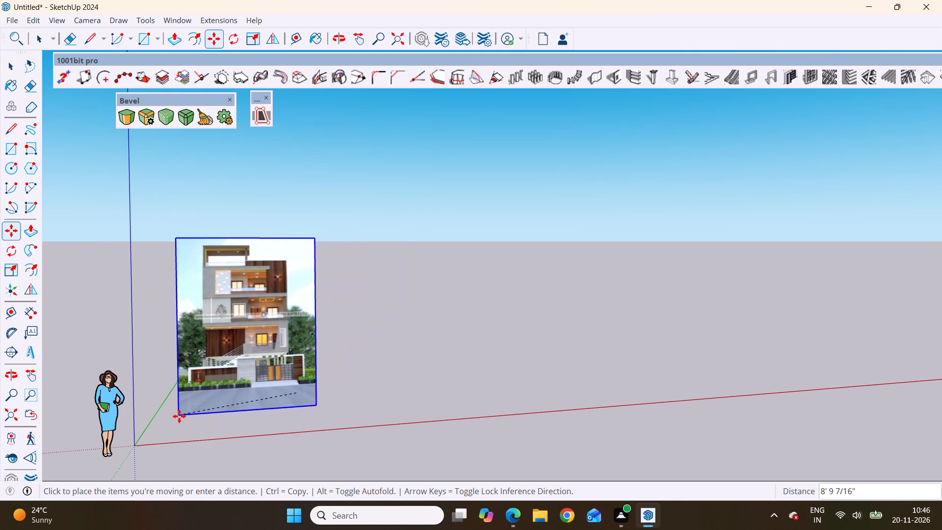
click(179, 415)
scroll(246, 371, down, 8)
middle_drag(392, 411, 358, 447)
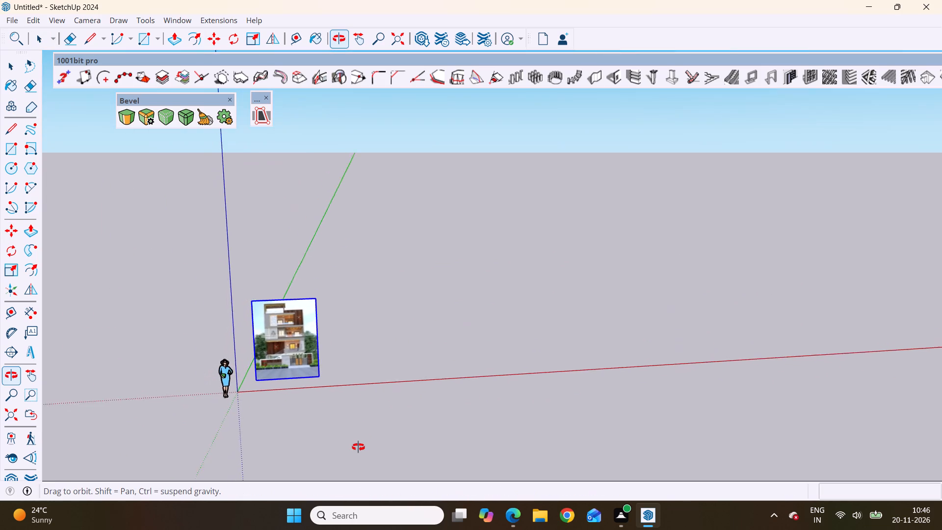
middle_drag(358, 447, 391, 435)
scroll(359, 352, up, 2)
key(space)
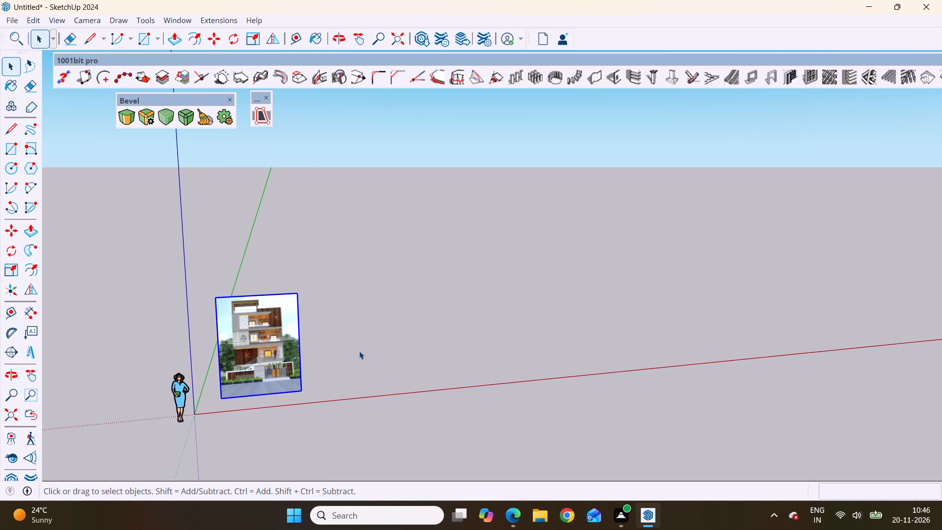
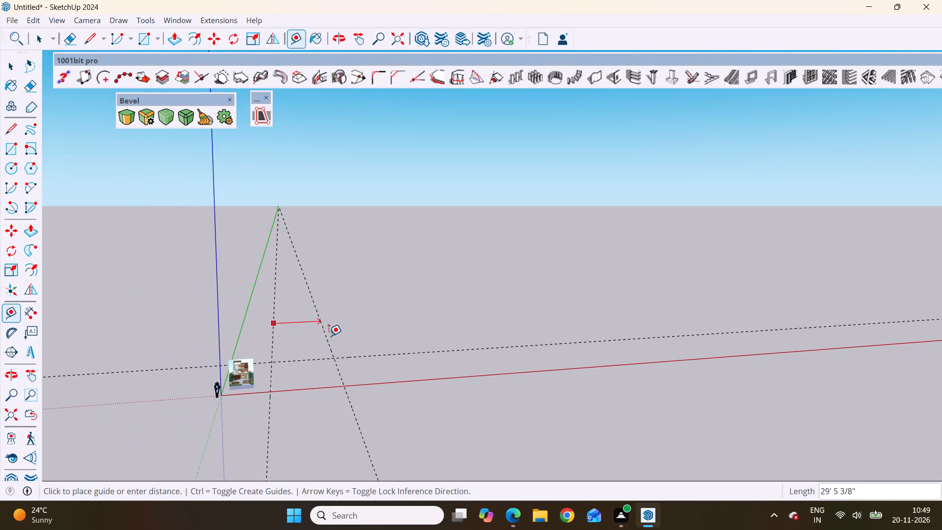
Examine the house photo's lower storey, staircase and gate against the guides to judge the wall layout.
scroll(331, 331, up, 6)
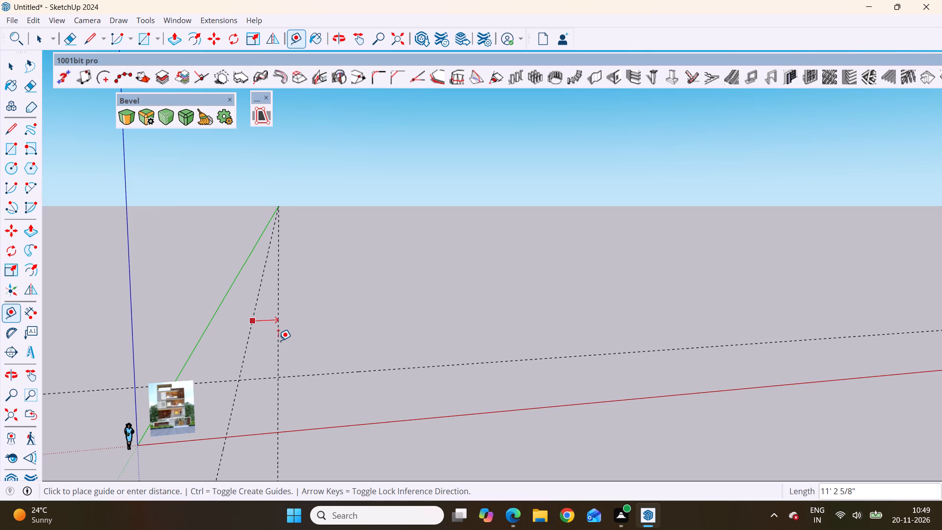
scroll(179, 452, up, 16)
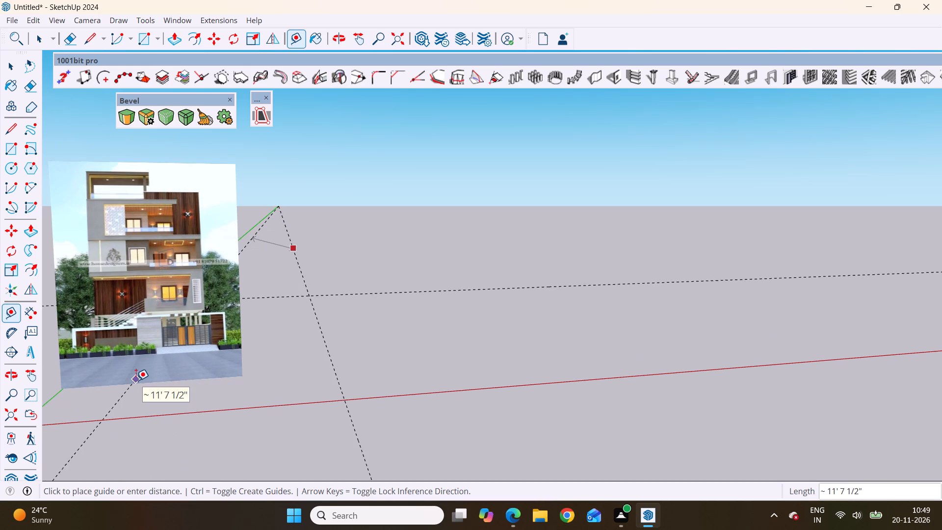
scroll(147, 380, up, 6)
scroll(269, 390, down, 6)
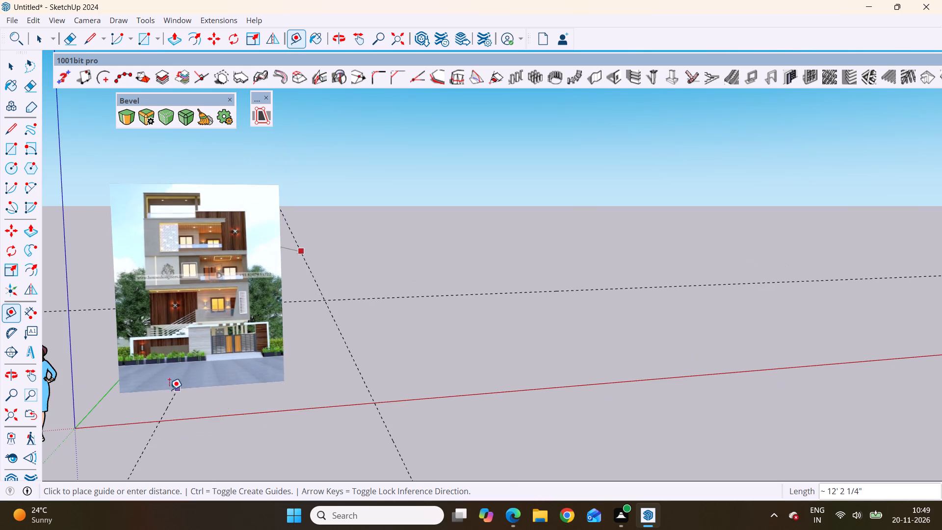
scroll(164, 383, up, 4)
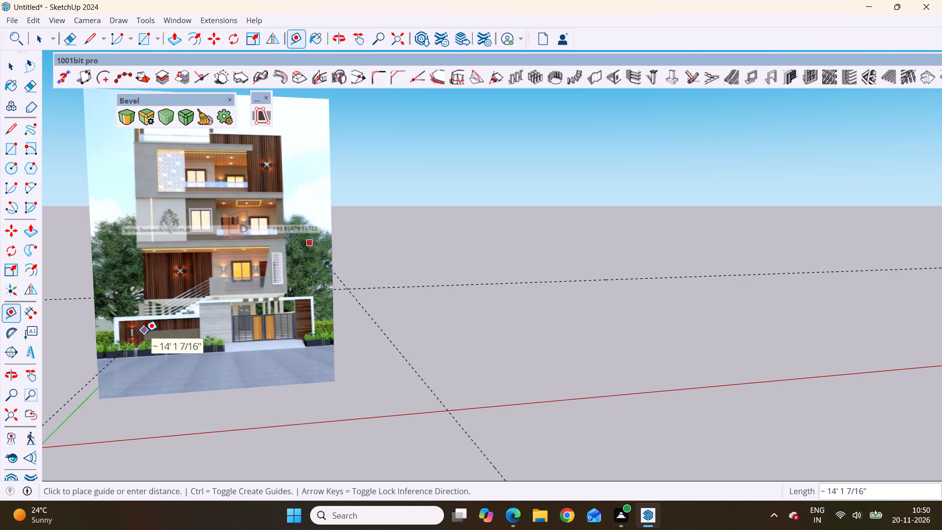
scroll(145, 332, down, 9)
scroll(177, 380, down, 4)
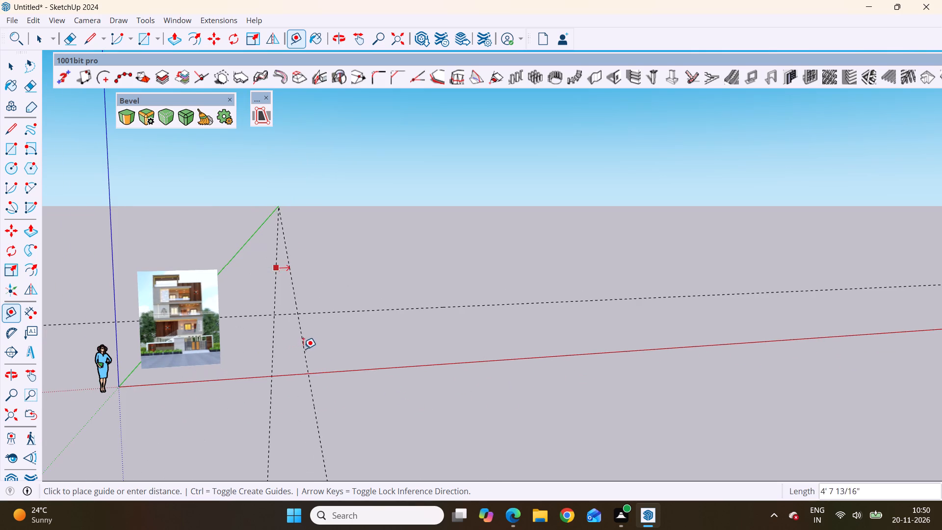
scroll(287, 359, up, 5)
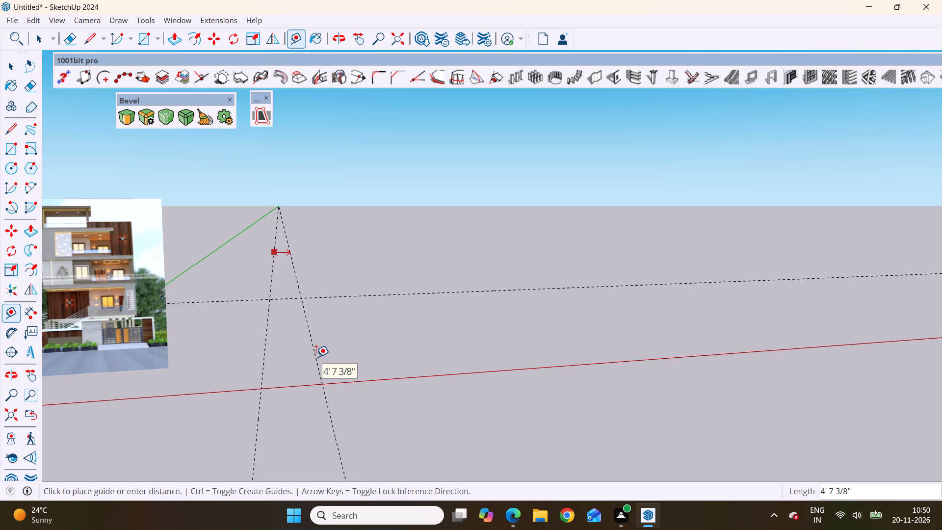
scroll(326, 359, down, 7)
scroll(221, 362, up, 10)
scroll(160, 319, up, 3)
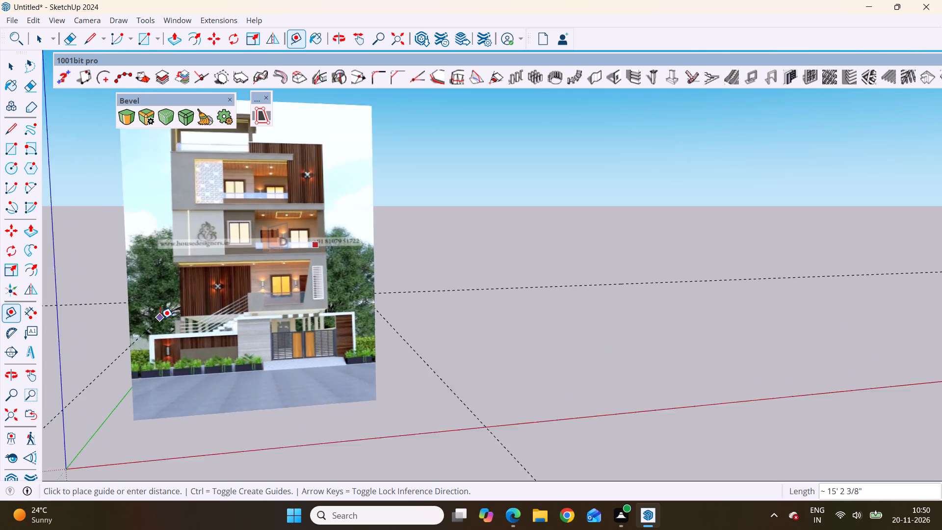
scroll(160, 319, up, 4)
scroll(128, 289, down, 3)
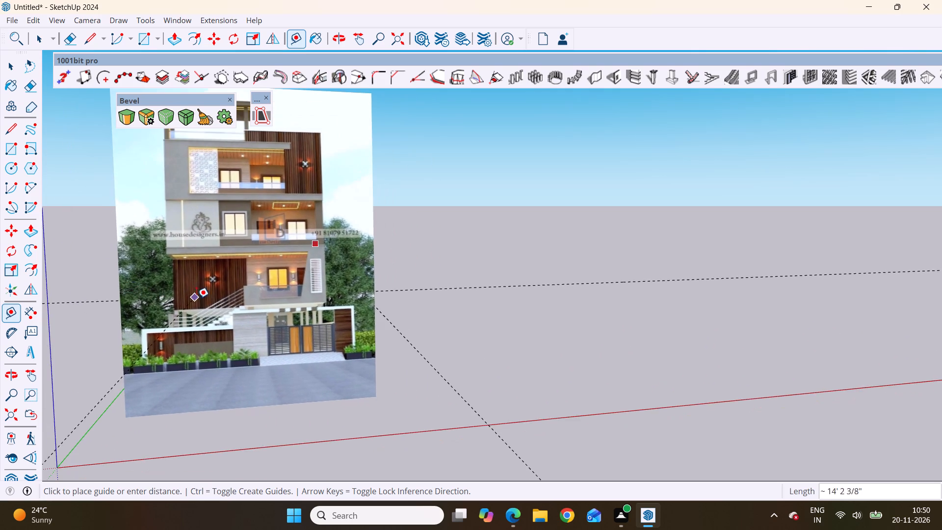
scroll(202, 299, up, 5)
middle_drag(218, 304, 200, 327)
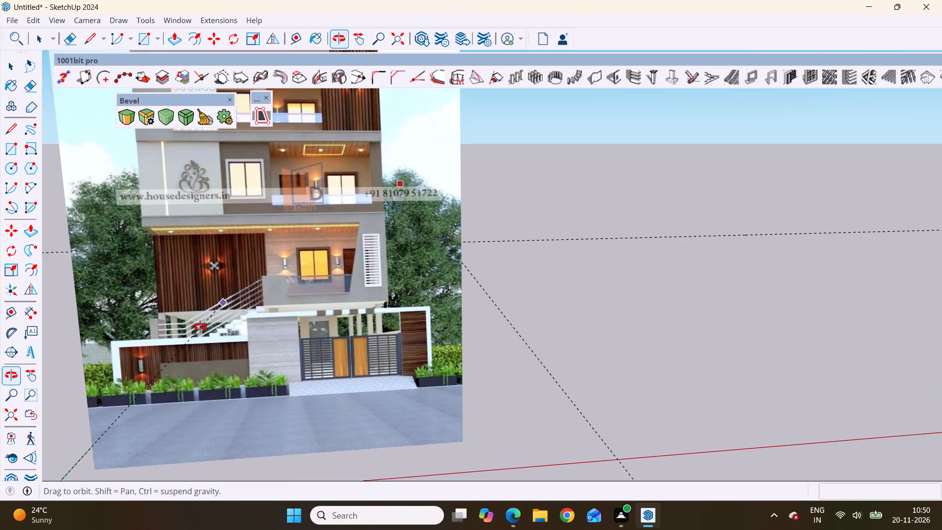
middle_drag(200, 327, 200, 308)
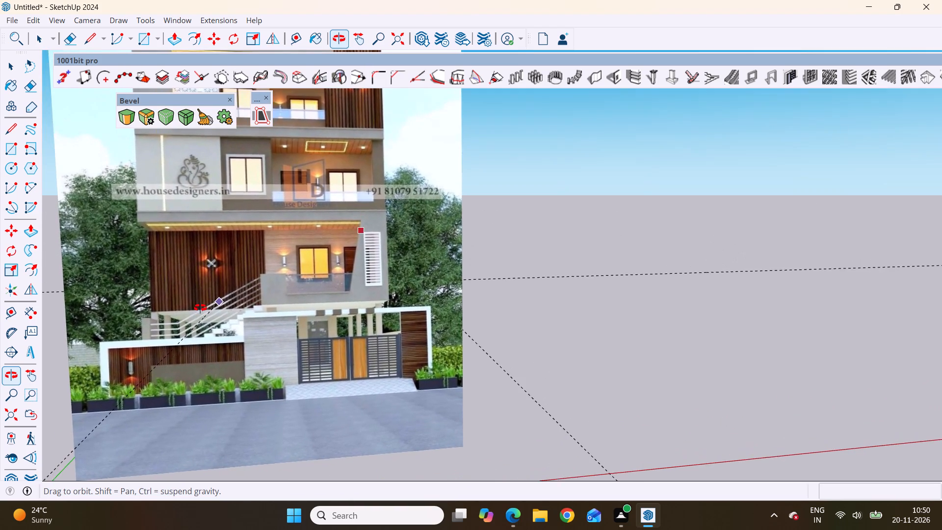
middle_drag(200, 308, 192, 323)
scroll(192, 323, down, 8)
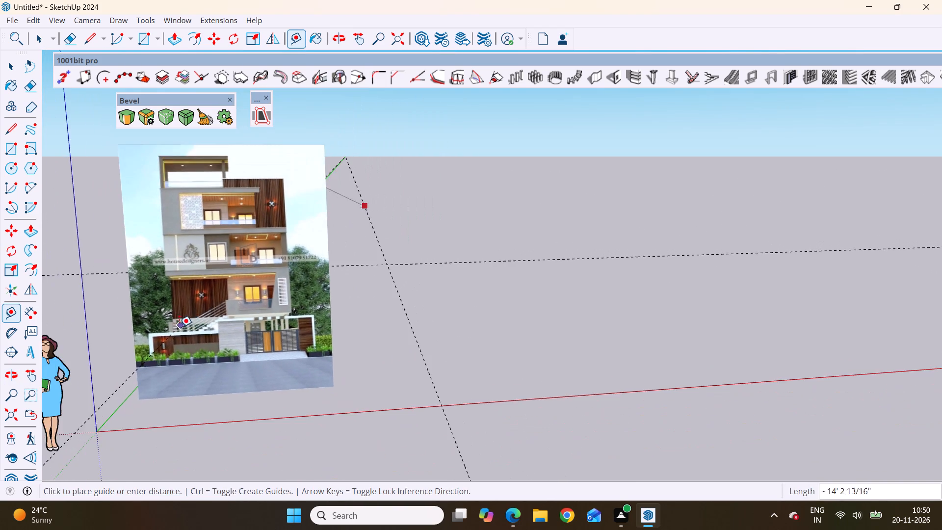
scroll(179, 327, down, 4)
scroll(295, 344, down, 8)
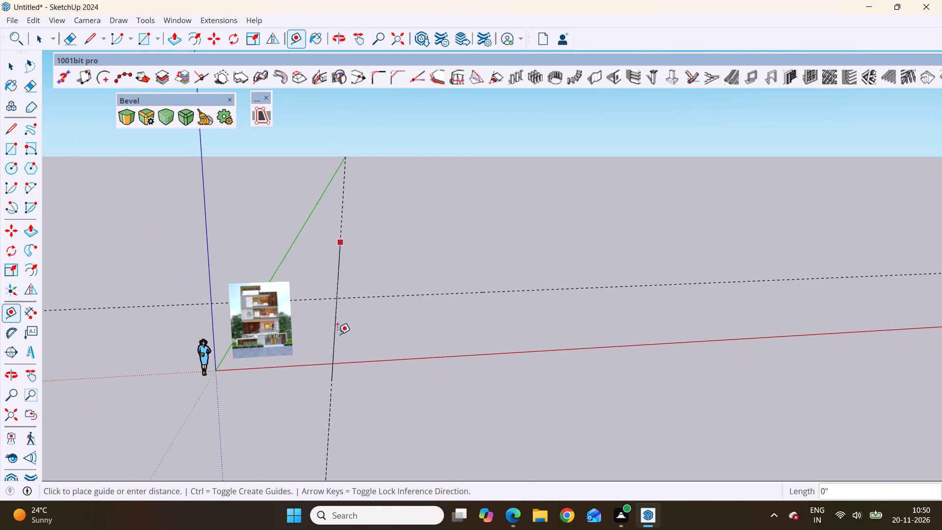
Place a guide 9" from the existing guide parallel to the green axis, on the side away from the origin.
scroll(334, 339, up, 3)
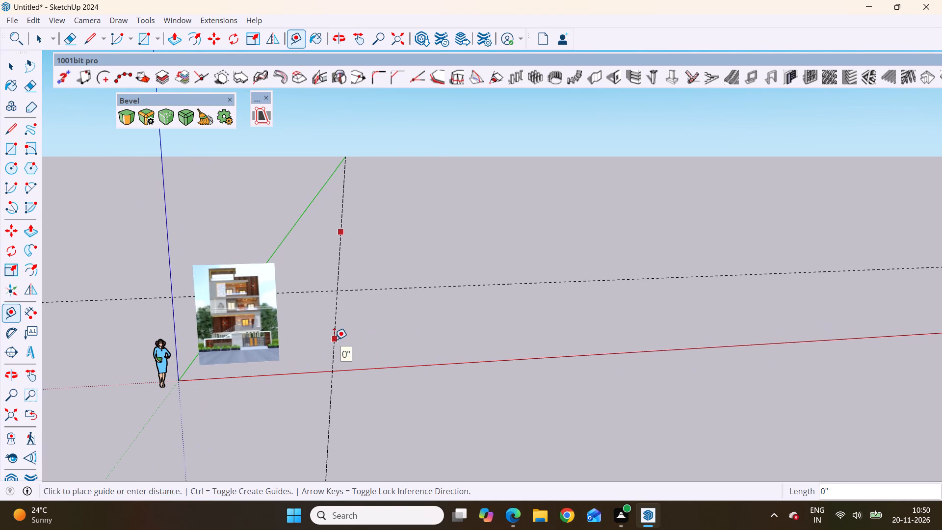
middle_drag(337, 341, 335, 326)
scroll(335, 326, up, 2)
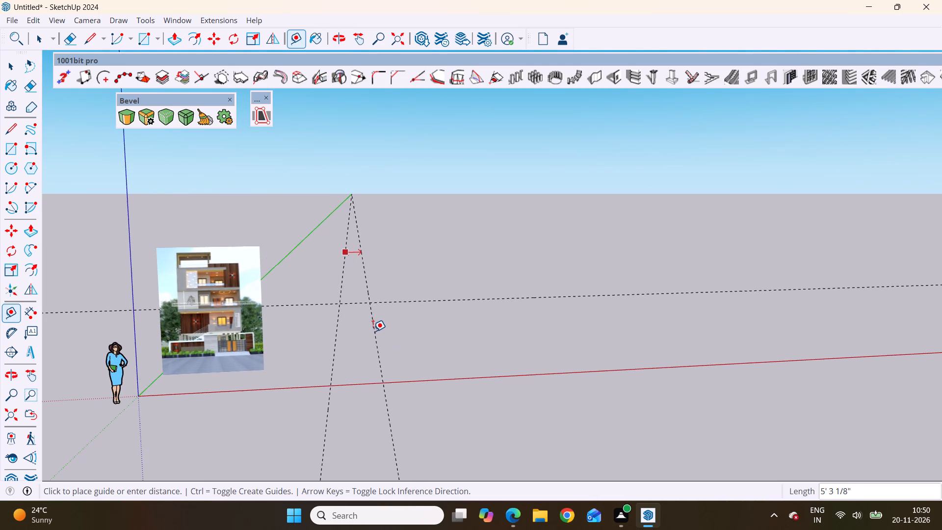
key(9)
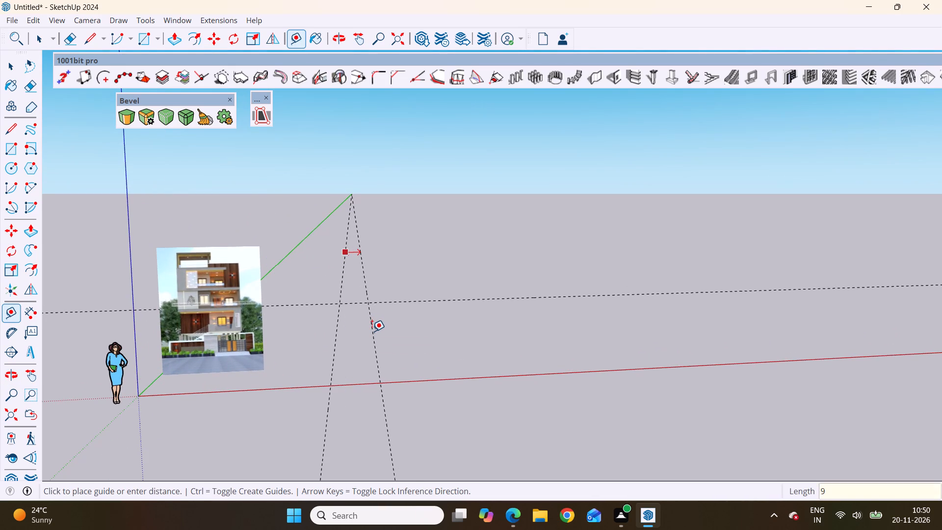
key(shift+quotedbl)
key(Return)
Place a guide parallel to the red axis about 20' 2" from it, between the axis and the farther guide.
scroll(360, 358, down, 2)
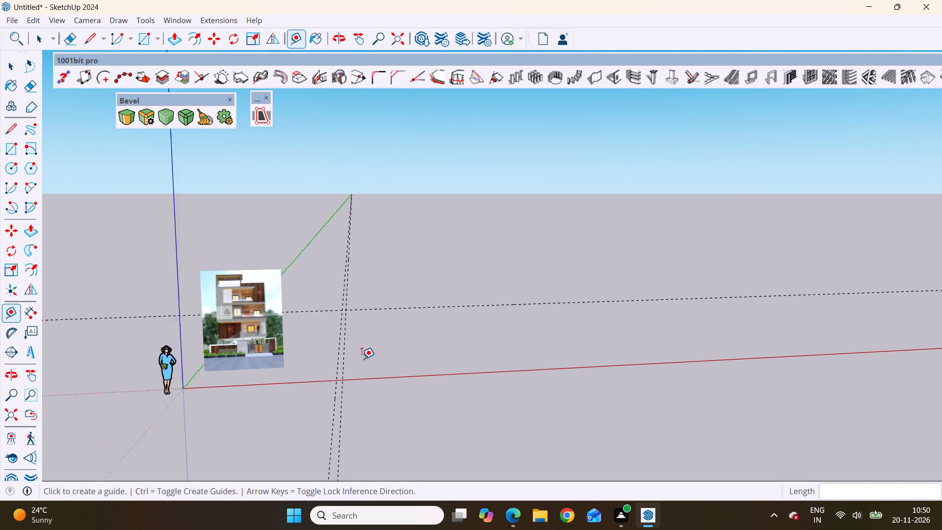
scroll(362, 359, down, 3)
middle_drag(404, 348, 385, 393)
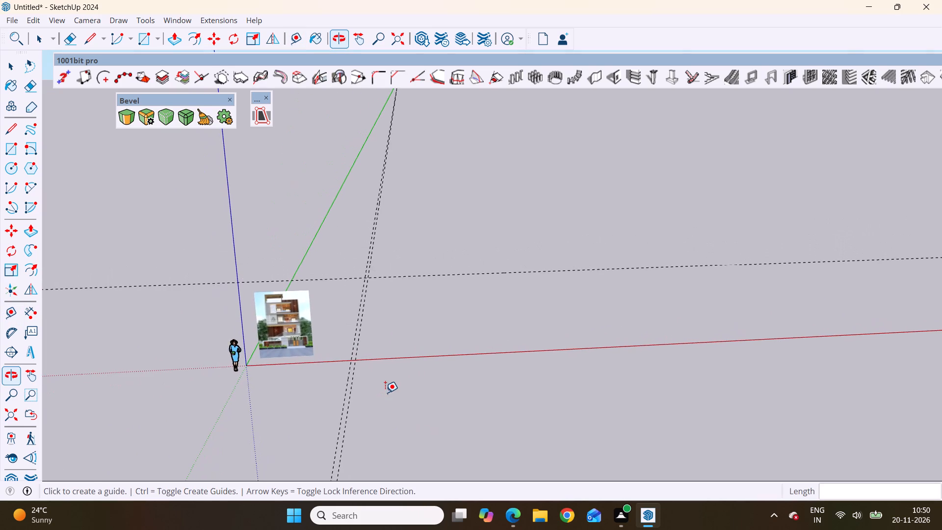
scroll(389, 382, up, 4)
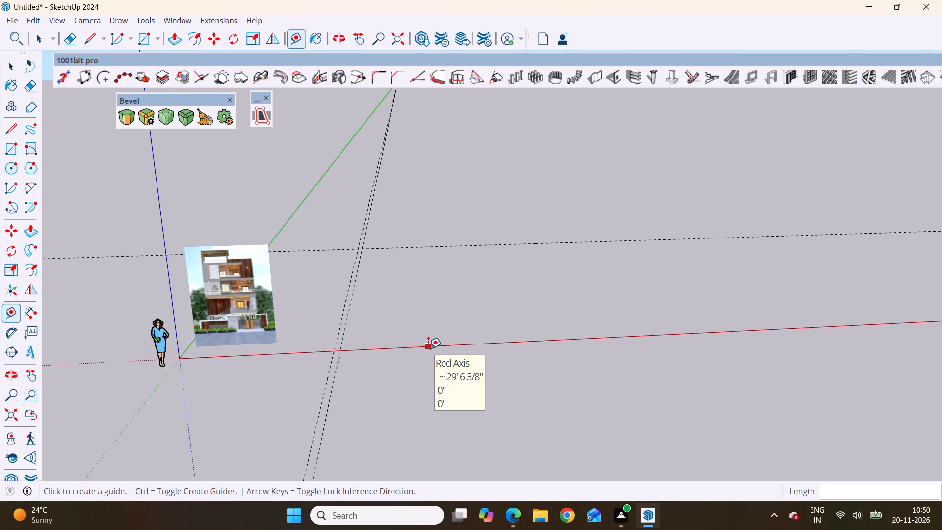
click(429, 348)
click(466, 295)
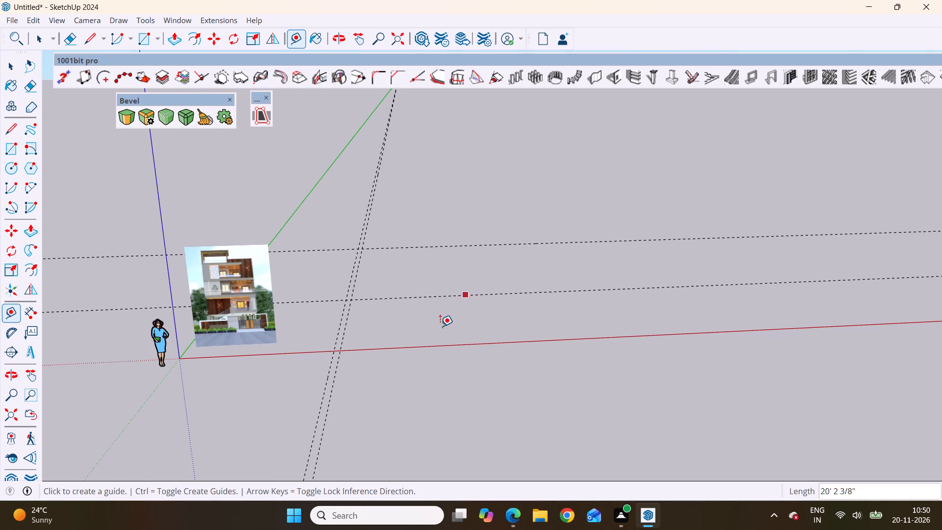
Offset a second guide 9" beyond the new guide parallel to the red axis.
click(450, 295)
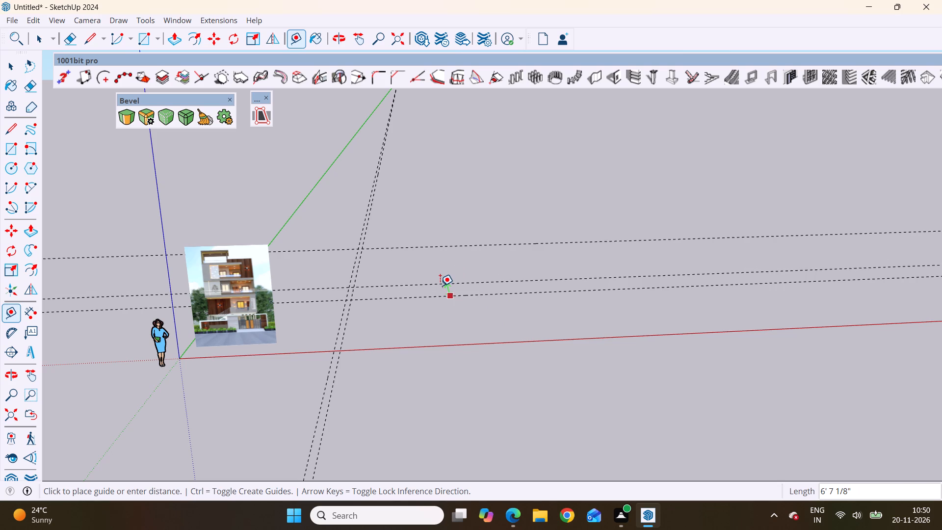
text(9")
key(Return)
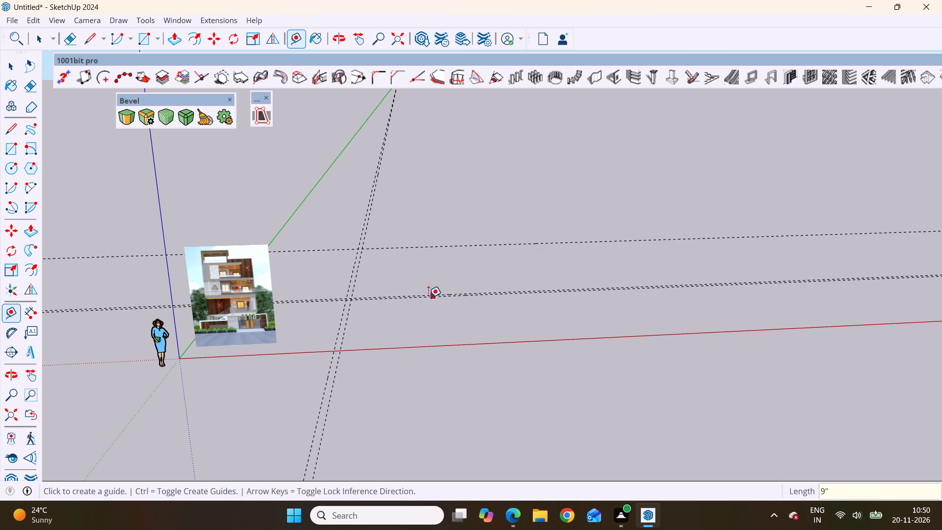
Delete the single guide parallel to the red axis that lies farthest behind the new 9" pair.
key(space)
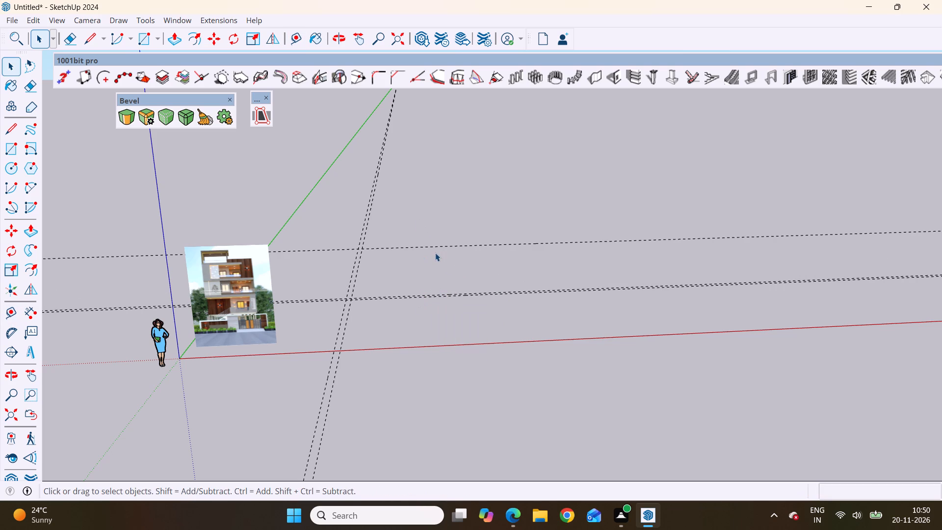
click(430, 247)
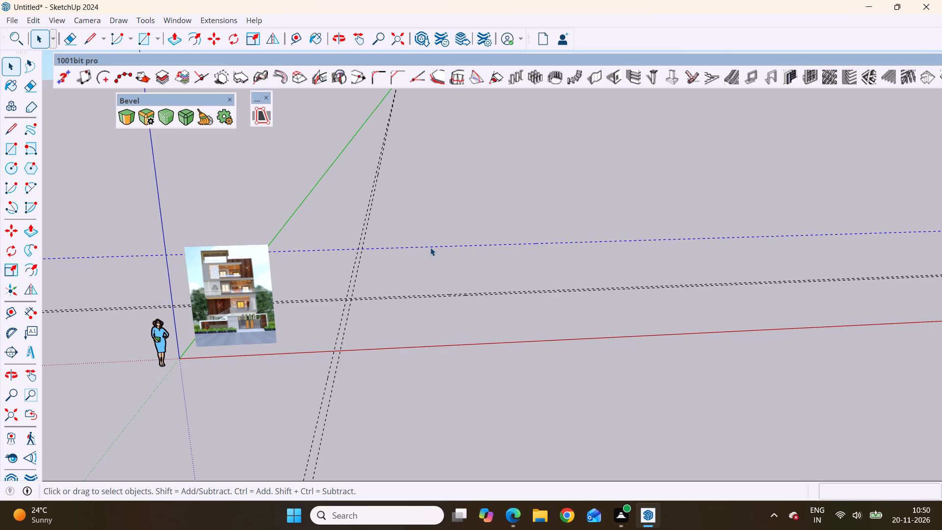
key(Delete)
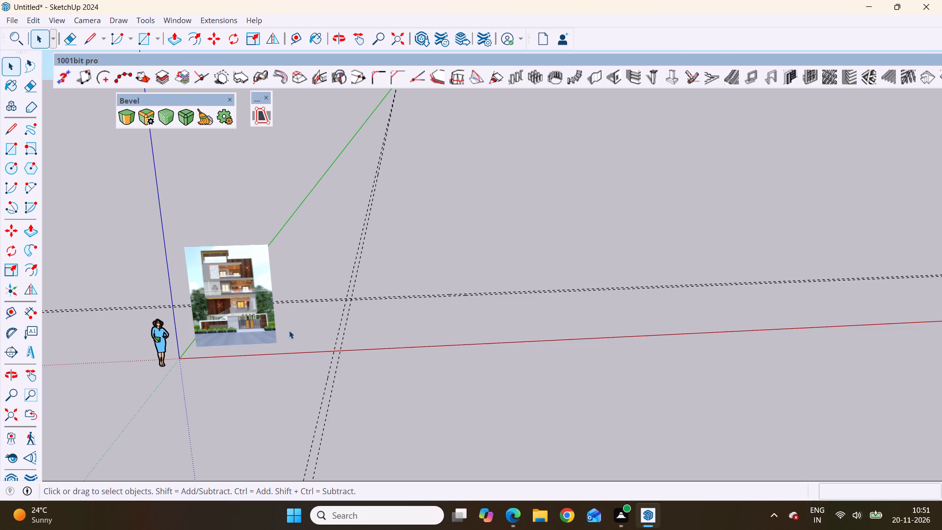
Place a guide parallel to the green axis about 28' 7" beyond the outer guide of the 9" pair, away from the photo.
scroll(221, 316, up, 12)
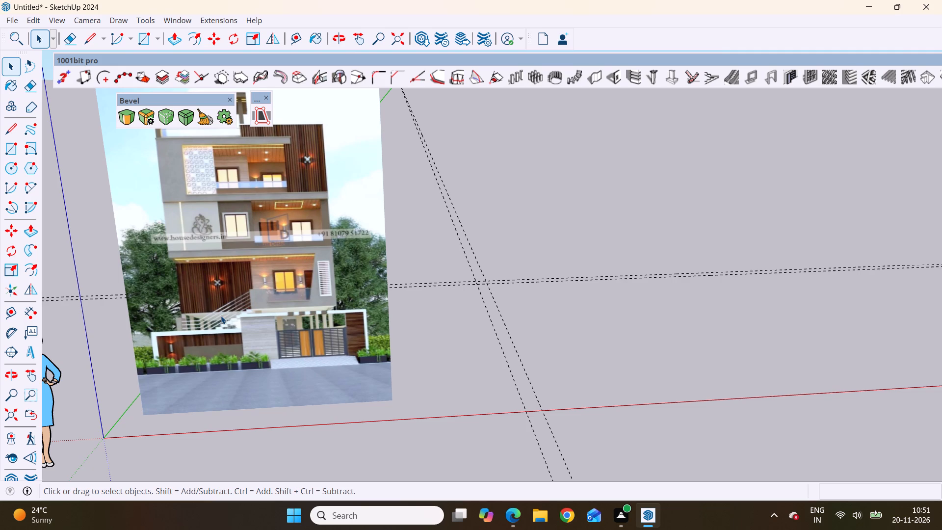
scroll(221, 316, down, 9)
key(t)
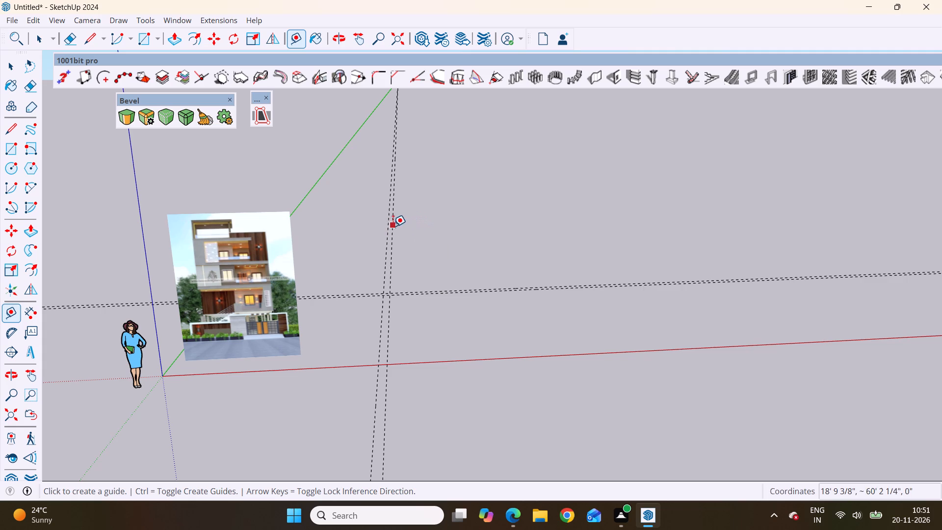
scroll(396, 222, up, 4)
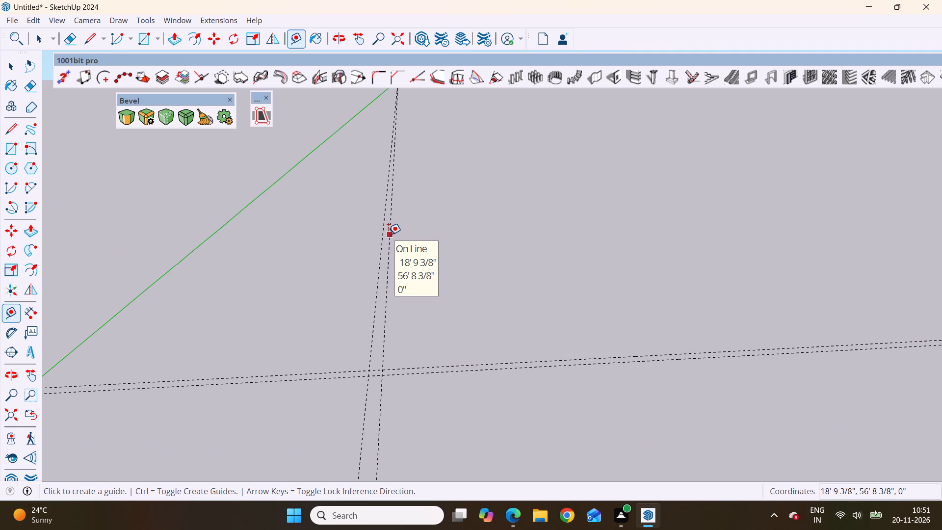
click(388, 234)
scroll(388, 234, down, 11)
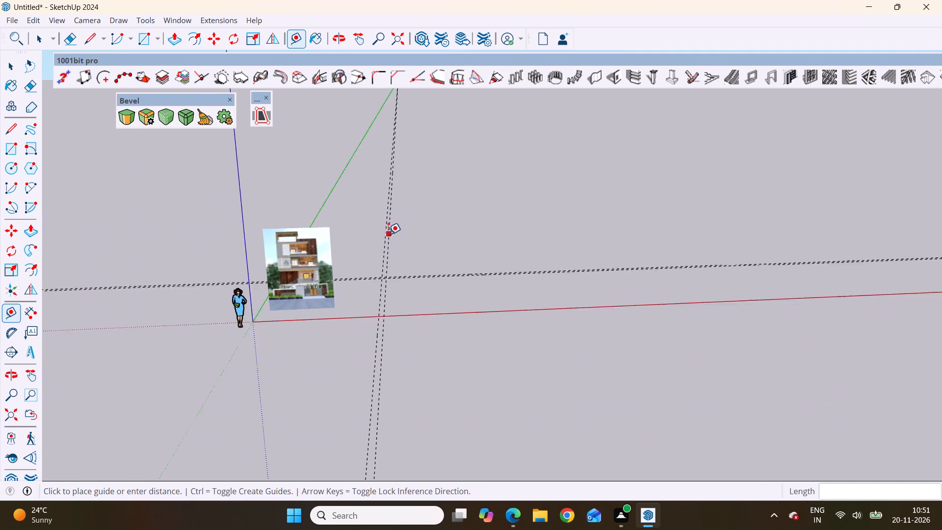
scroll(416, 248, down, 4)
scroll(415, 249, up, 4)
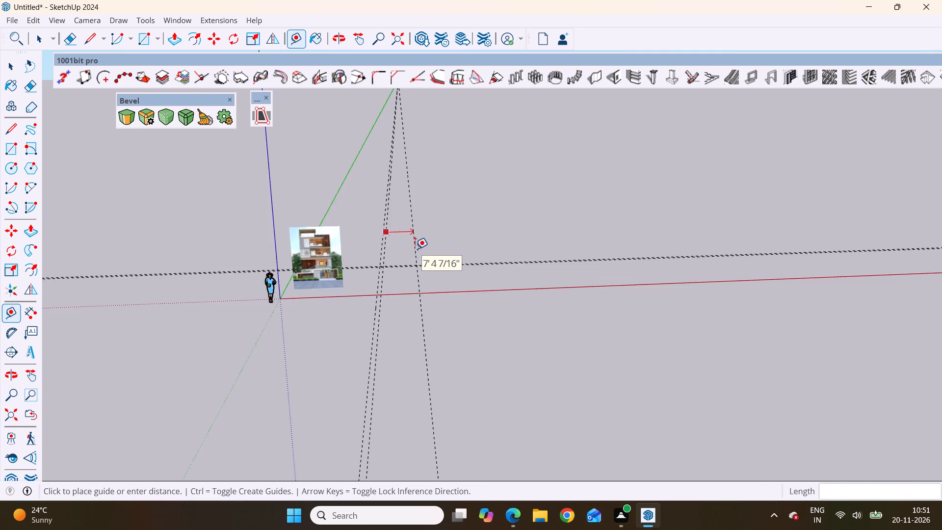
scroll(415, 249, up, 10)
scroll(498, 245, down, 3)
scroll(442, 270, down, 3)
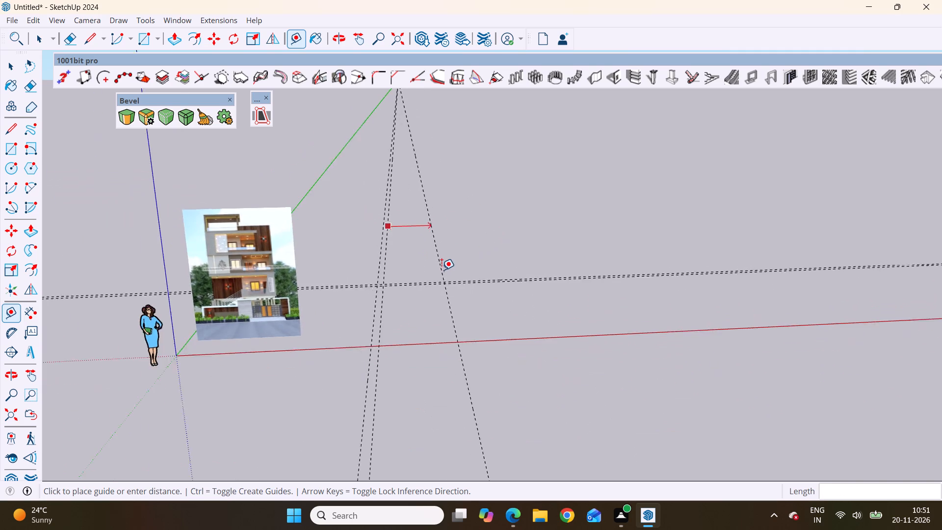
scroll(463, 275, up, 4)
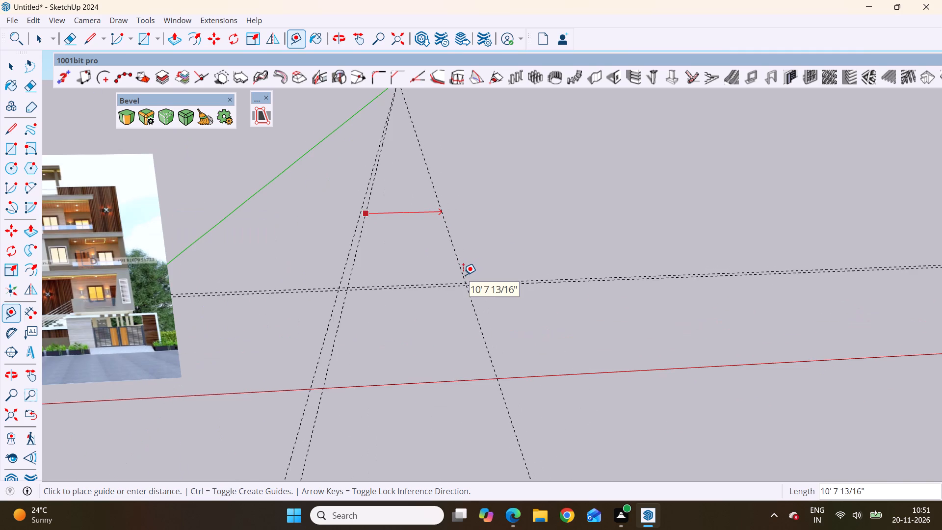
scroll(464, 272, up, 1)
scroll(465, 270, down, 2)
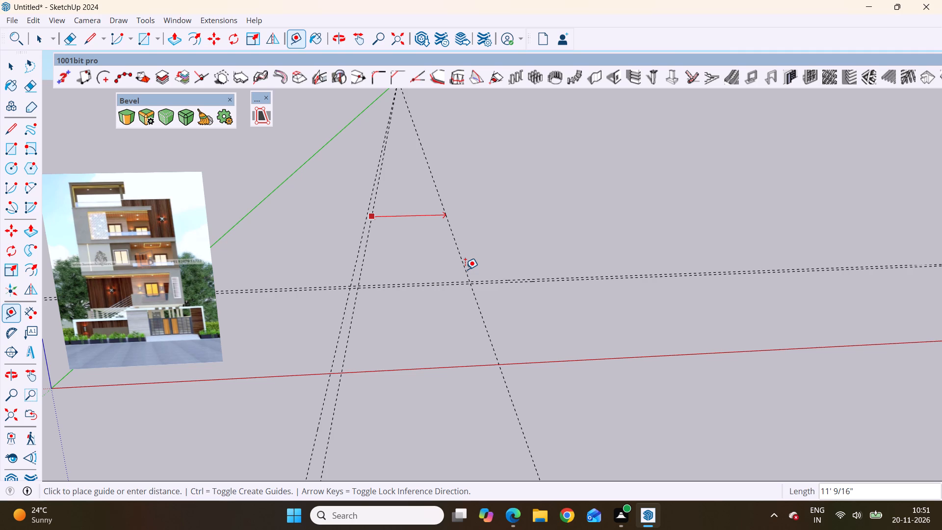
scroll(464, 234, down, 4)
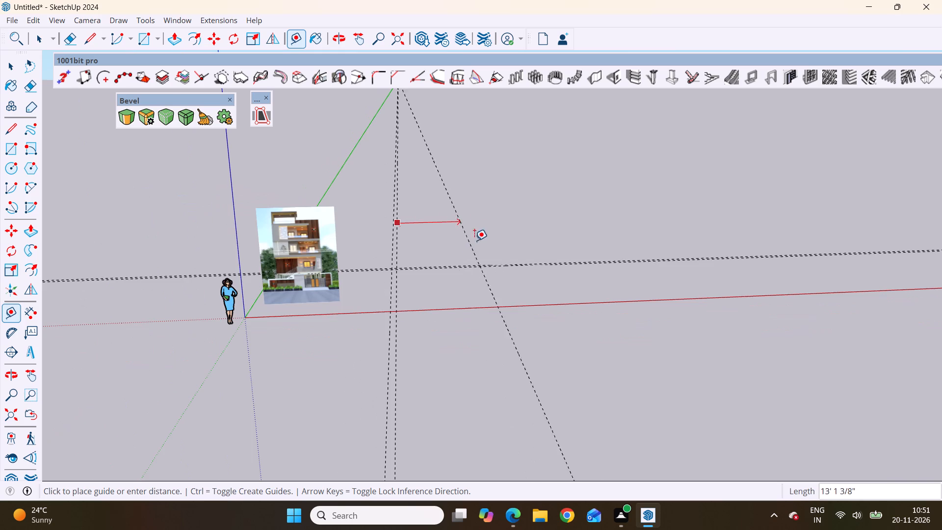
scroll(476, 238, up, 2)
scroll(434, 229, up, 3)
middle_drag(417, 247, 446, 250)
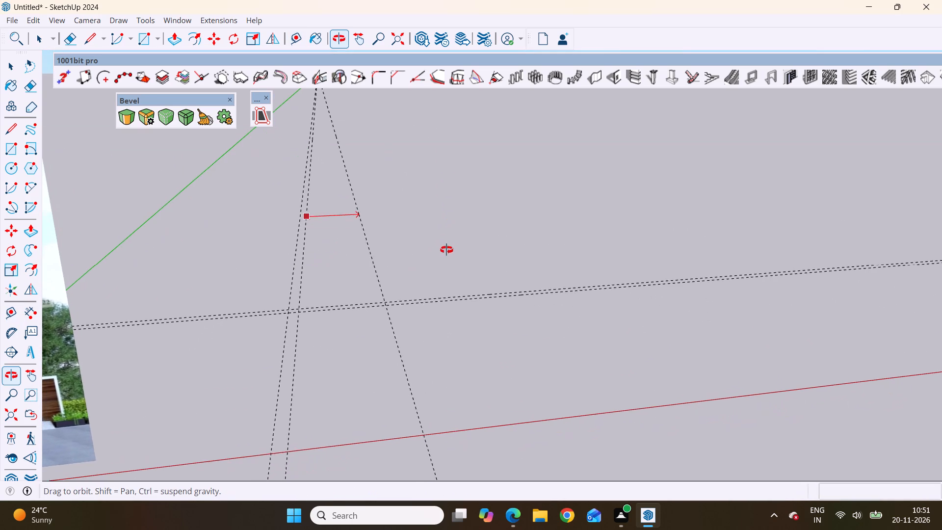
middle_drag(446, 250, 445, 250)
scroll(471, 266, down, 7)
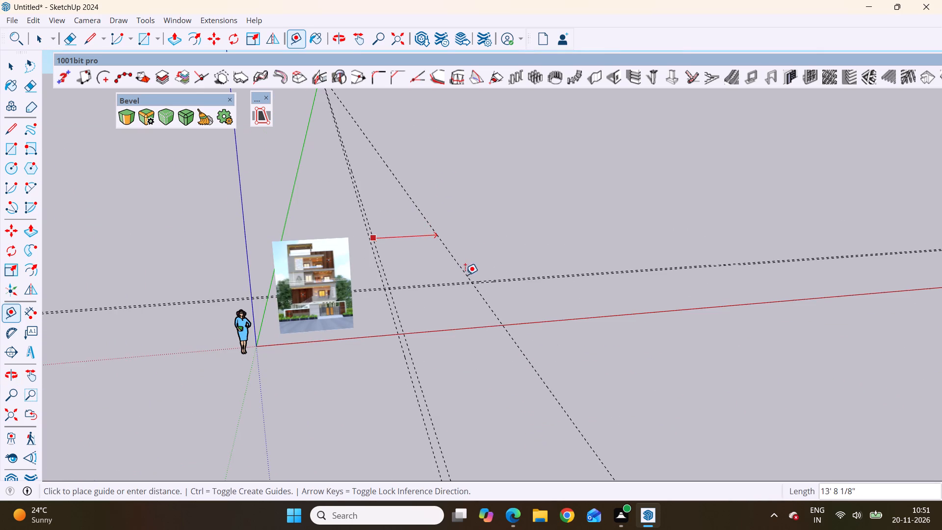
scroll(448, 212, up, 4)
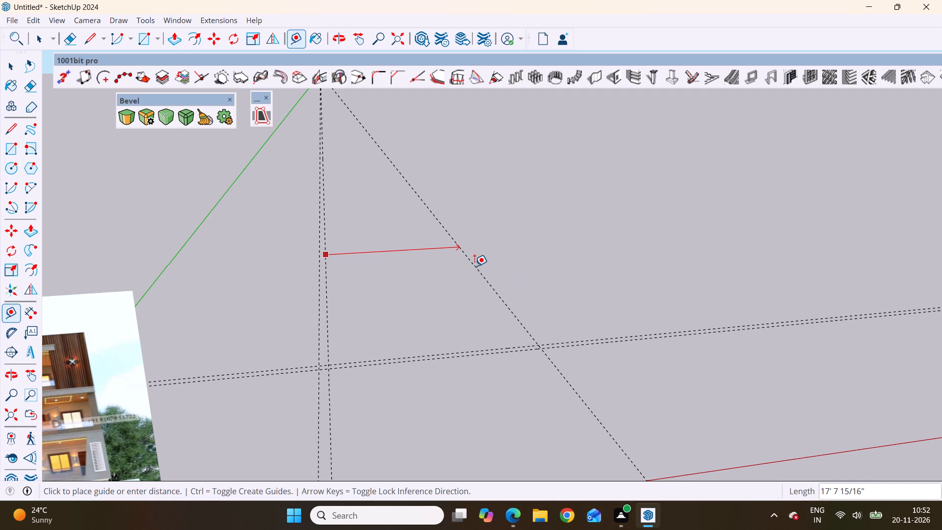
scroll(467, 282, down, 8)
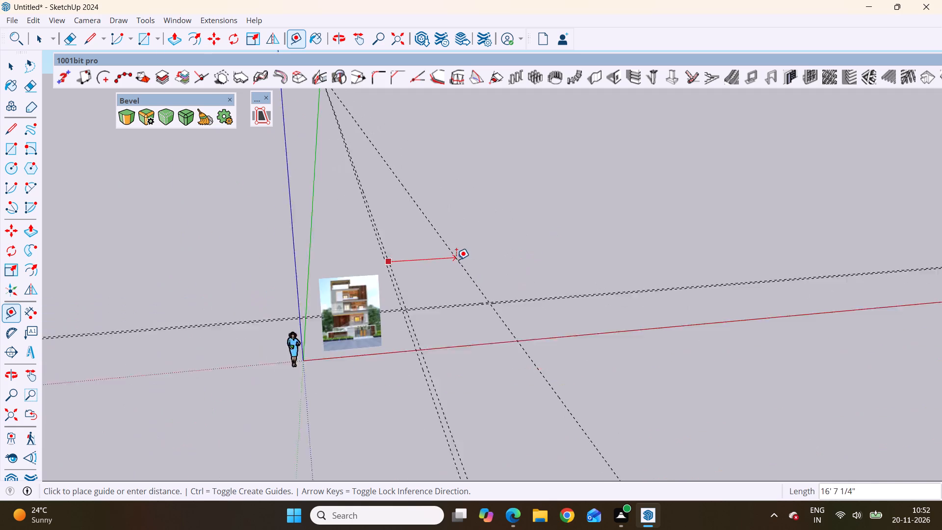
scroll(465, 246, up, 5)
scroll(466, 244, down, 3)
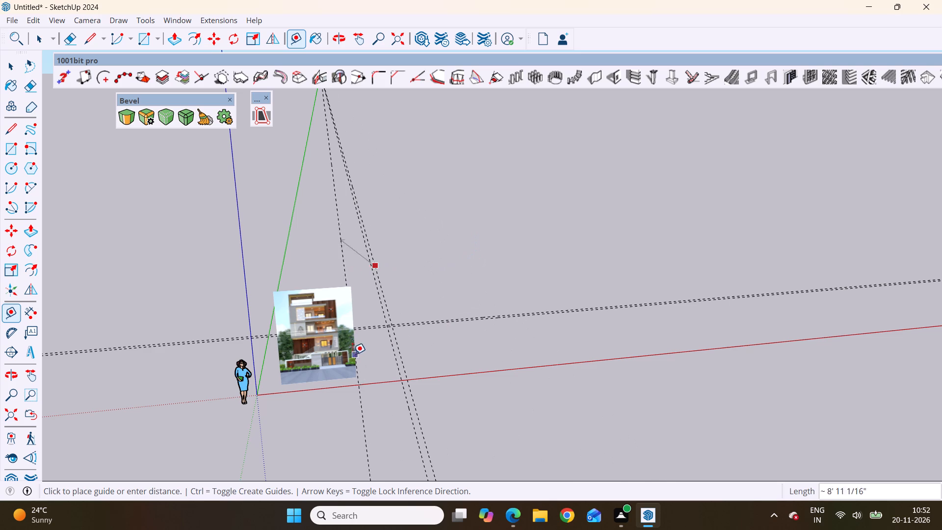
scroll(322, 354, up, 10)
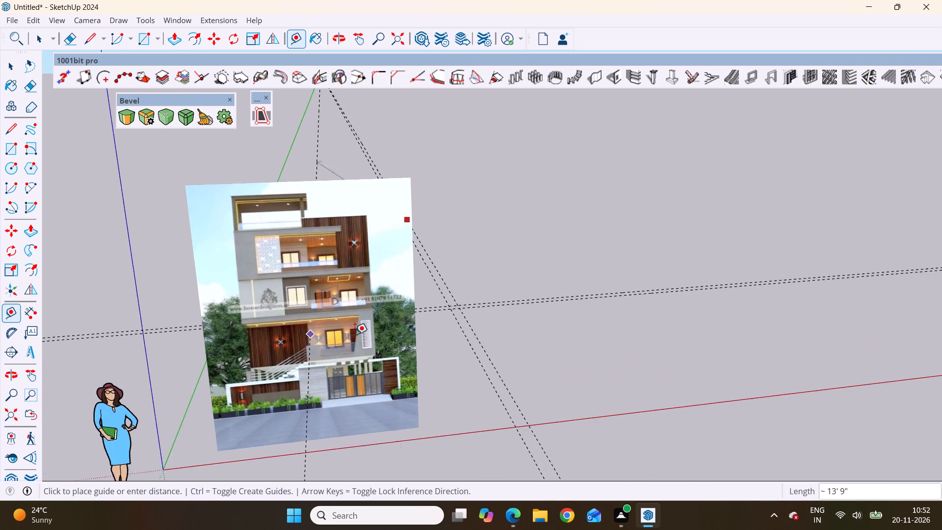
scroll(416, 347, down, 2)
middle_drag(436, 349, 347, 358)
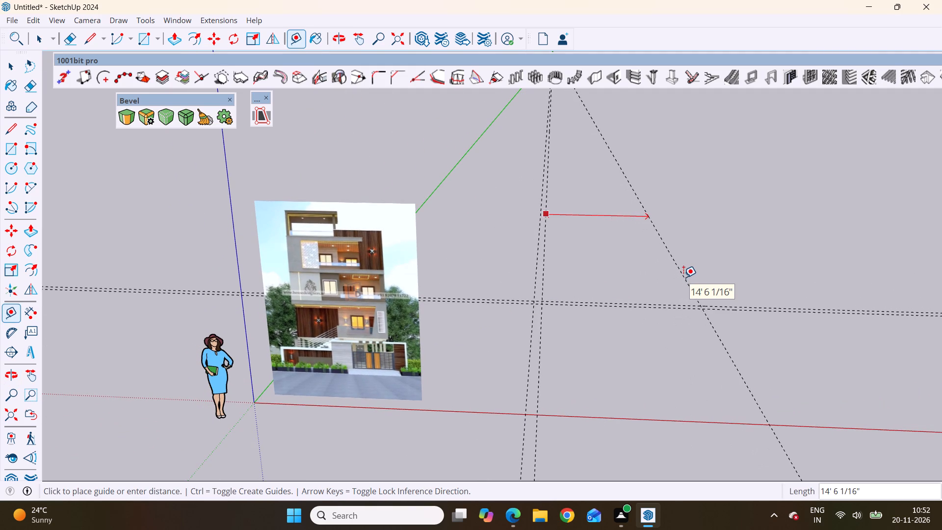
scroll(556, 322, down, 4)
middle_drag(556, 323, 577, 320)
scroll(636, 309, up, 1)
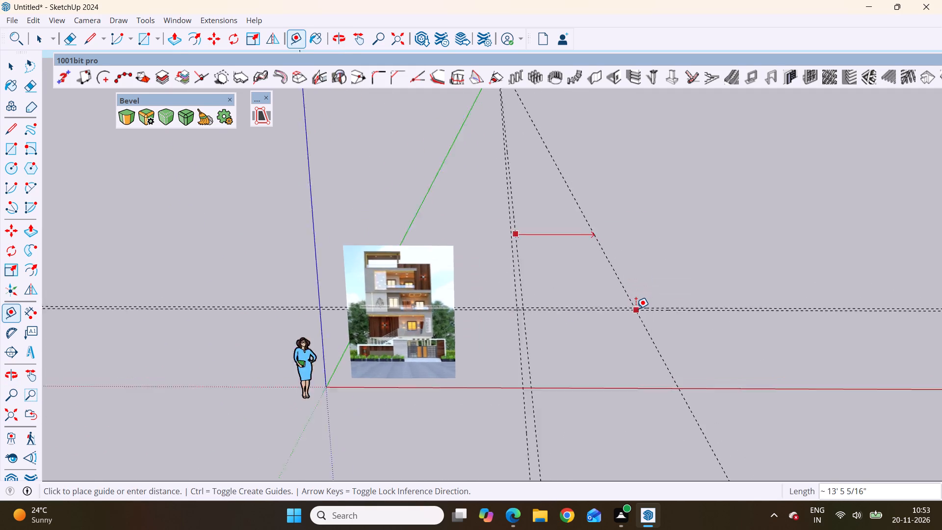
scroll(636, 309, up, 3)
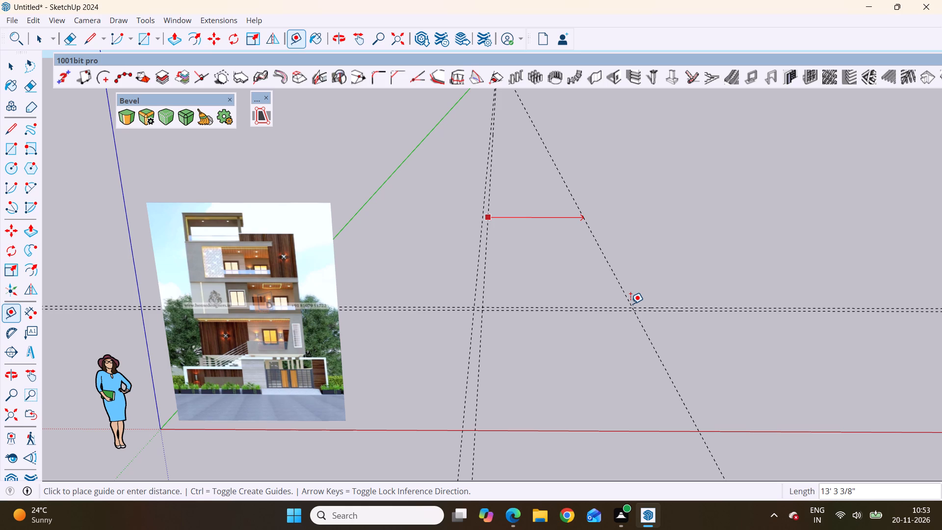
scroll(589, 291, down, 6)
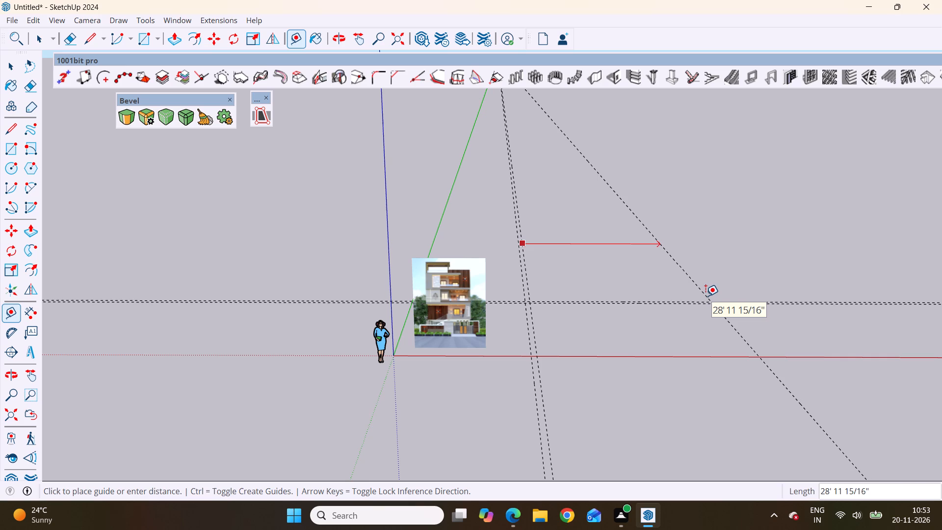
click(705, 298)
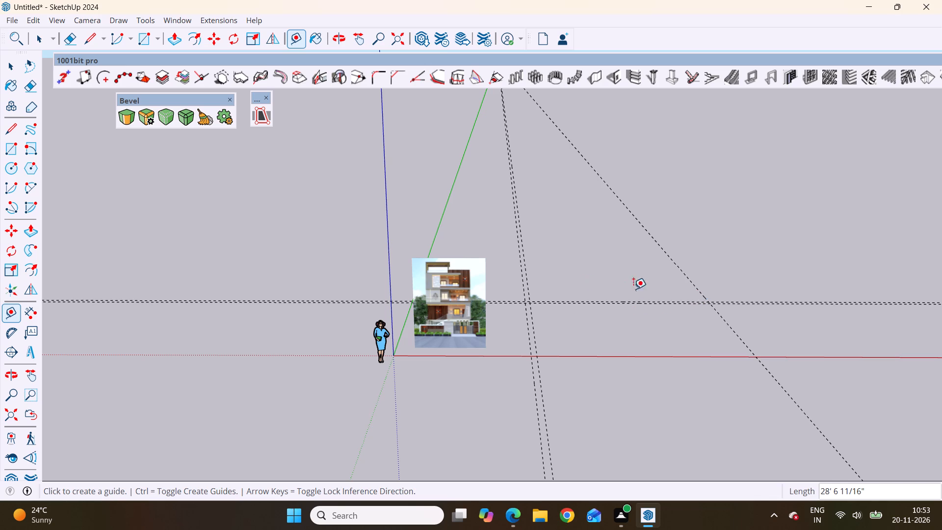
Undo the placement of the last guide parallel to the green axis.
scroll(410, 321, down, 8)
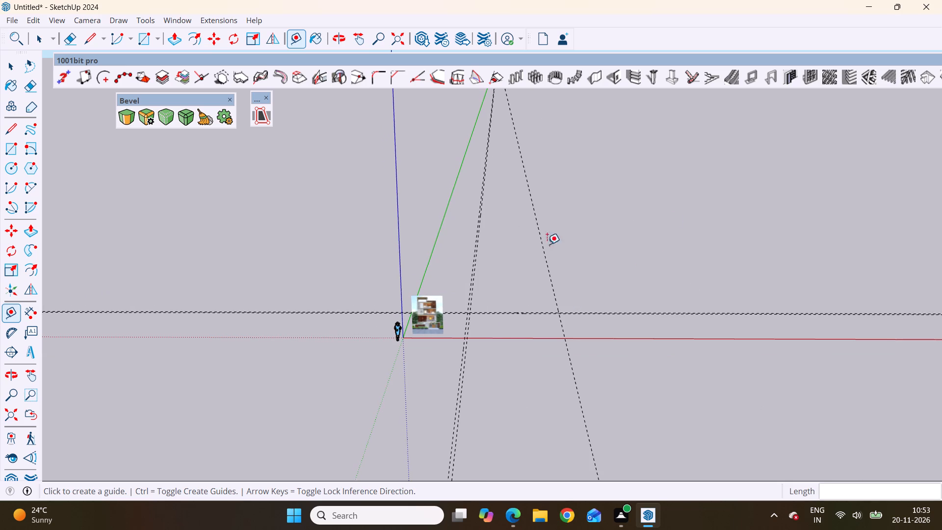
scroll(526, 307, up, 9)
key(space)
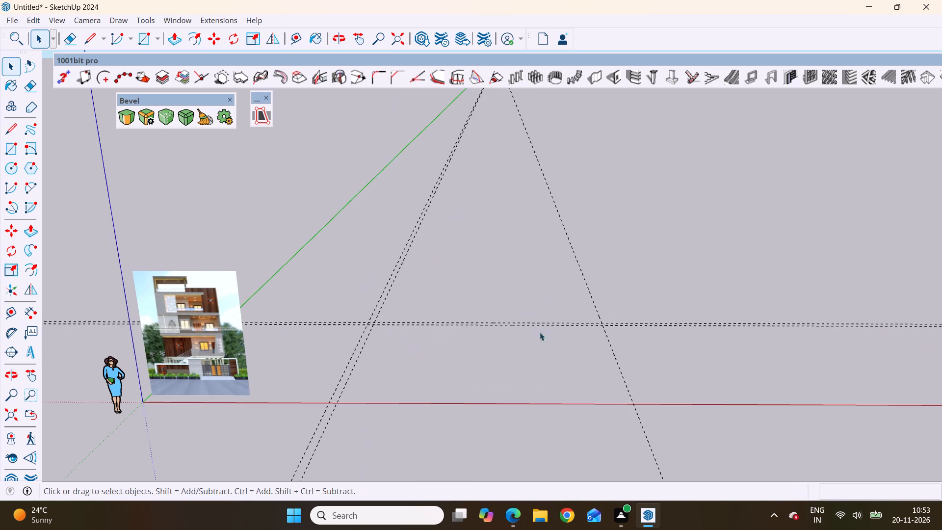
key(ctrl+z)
Place a guide parallel to the green axis 50' beyond the outer guide of the 9" pair, away from the photo.
key(t)
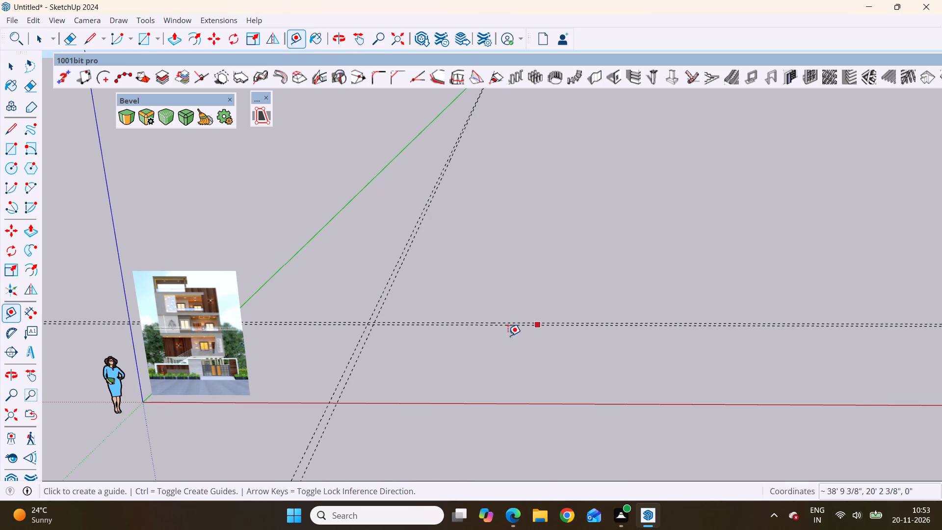
scroll(374, 334, up, 10)
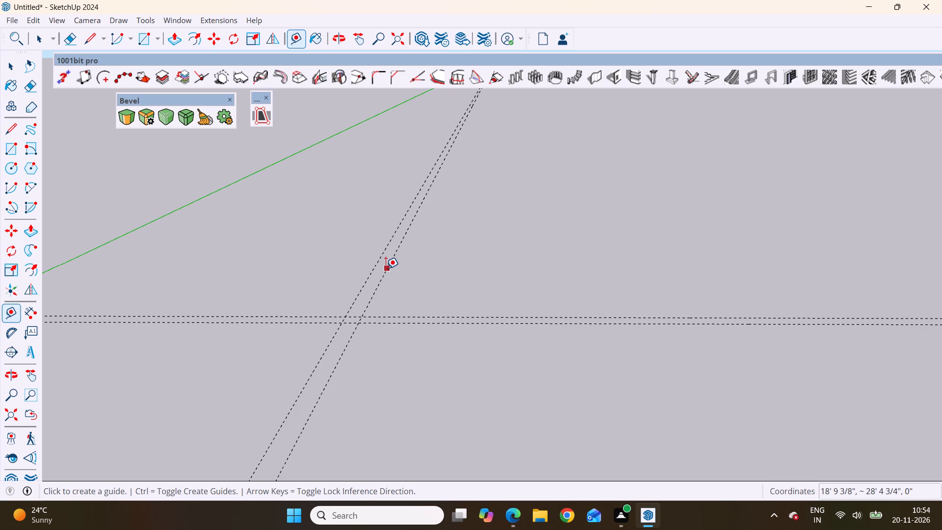
click(386, 267)
scroll(449, 272, down, 17)
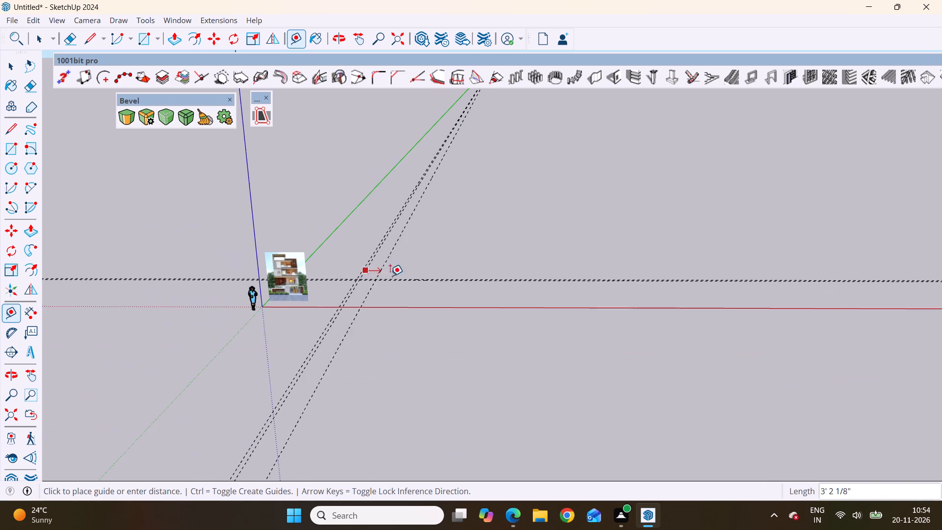
scroll(438, 300, up, 6)
middle_drag(430, 314, 508, 306)
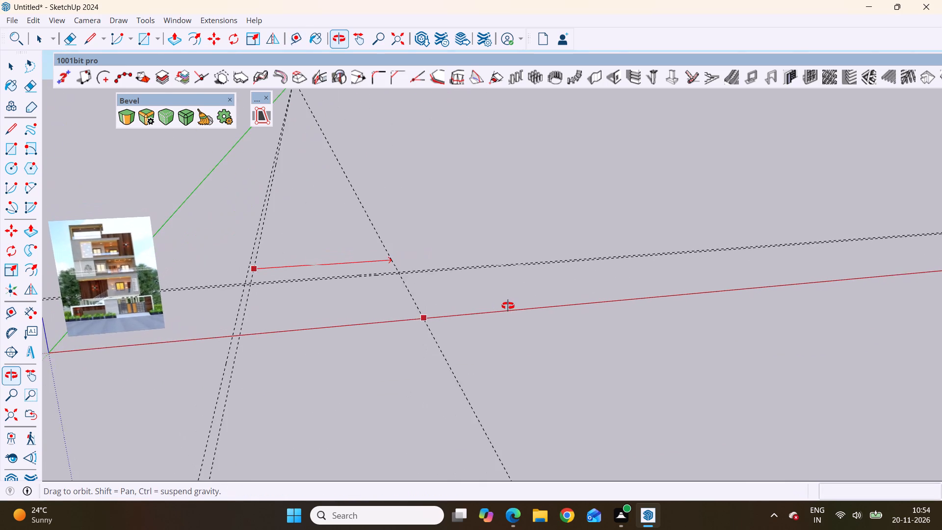
middle_drag(508, 306, 509, 306)
scroll(501, 311, up, 1)
scroll(470, 242, down, 3)
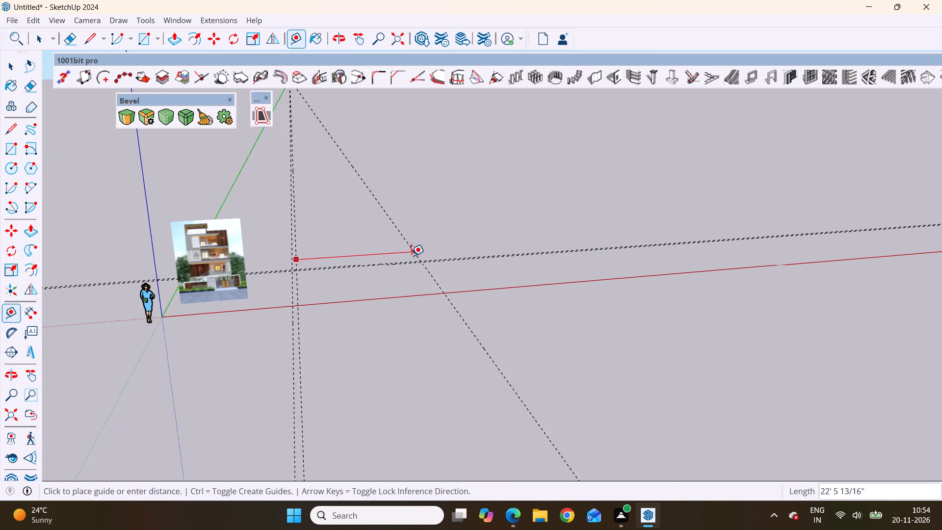
scroll(390, 255, up, 4)
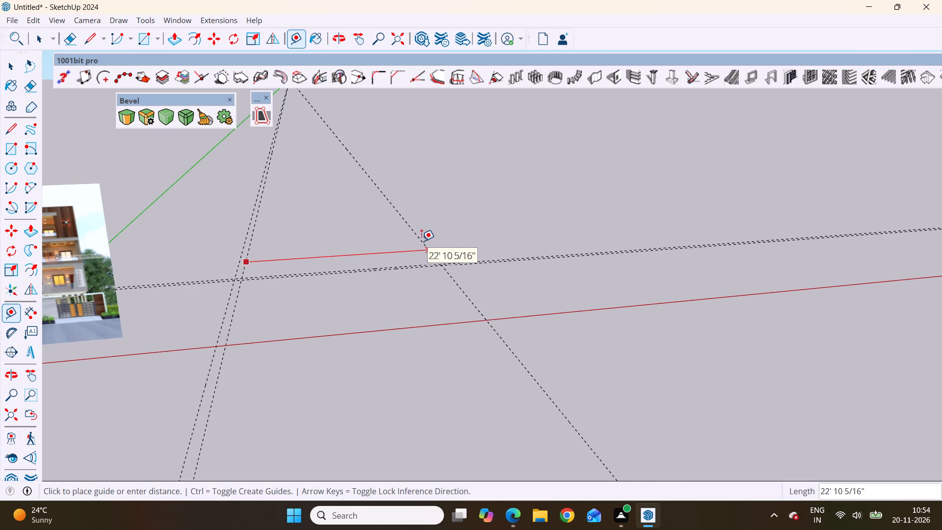
scroll(421, 241, down, 4)
scroll(421, 231, up, 3)
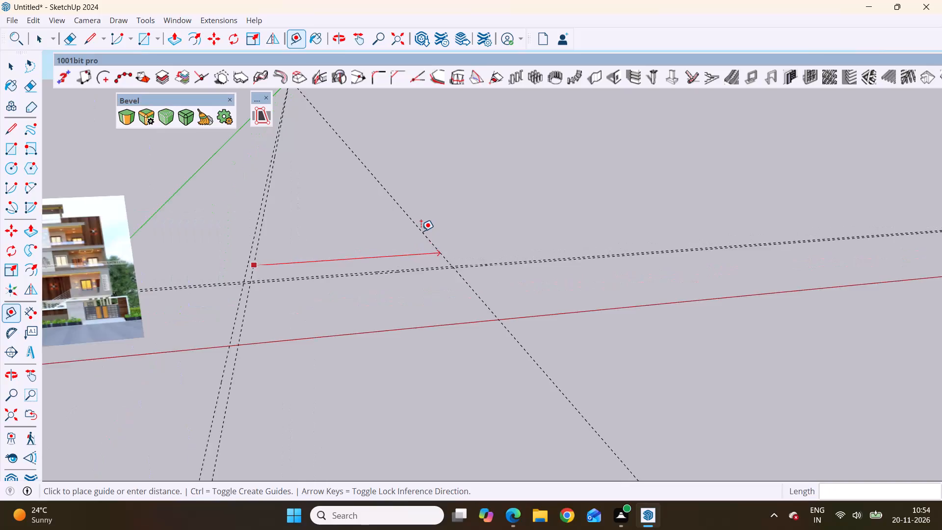
scroll(421, 231, up, 3)
middle_drag(417, 237, 428, 288)
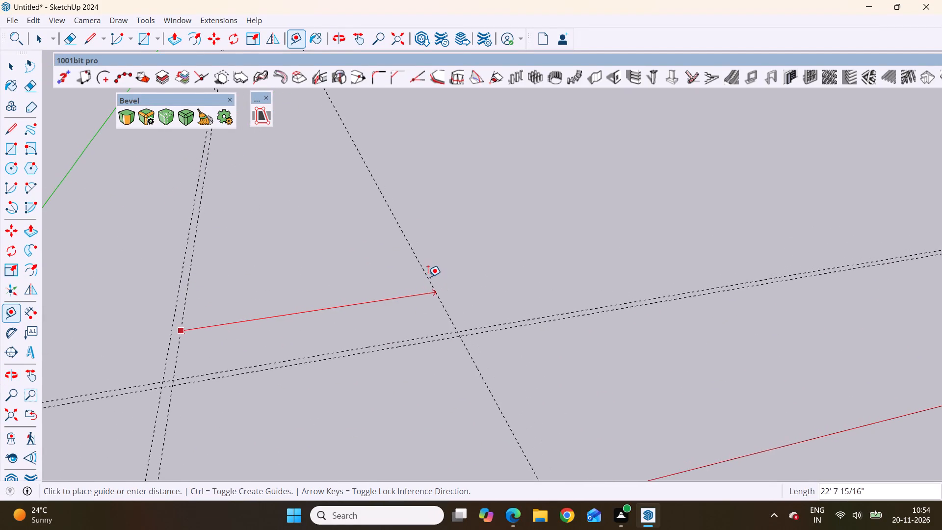
scroll(428, 275, down, 3)
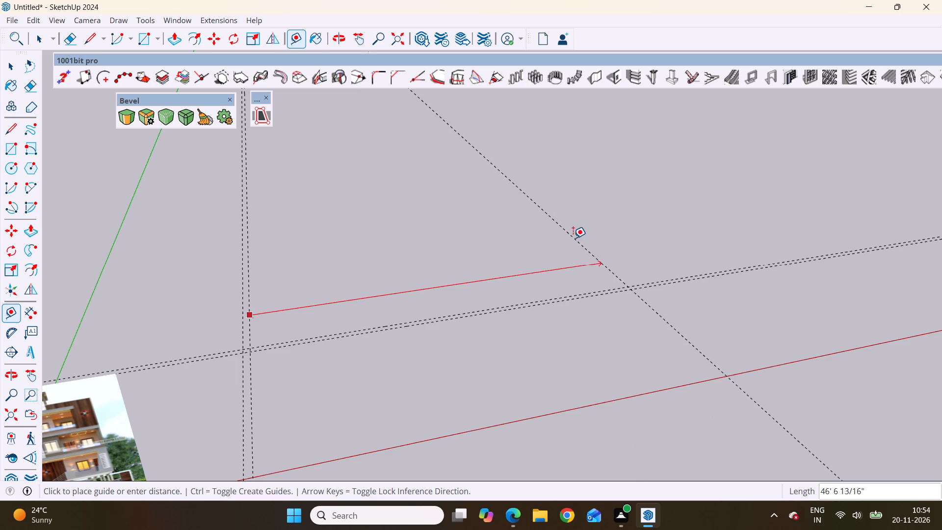
scroll(573, 238, down, 3)
key(5)
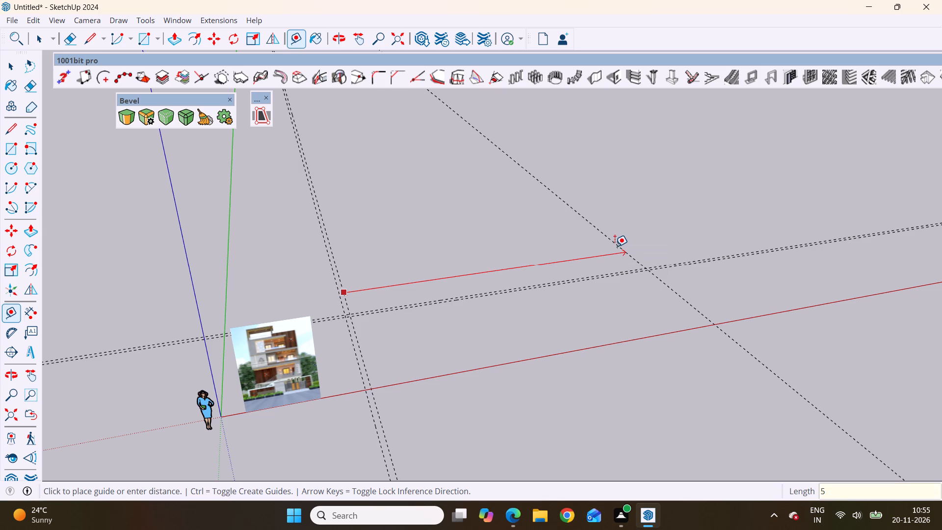
key(3)
key(Delete)
key(BackSpace)
text(50)
key(Delete)
key(BackSpace)
key(BackSpace)
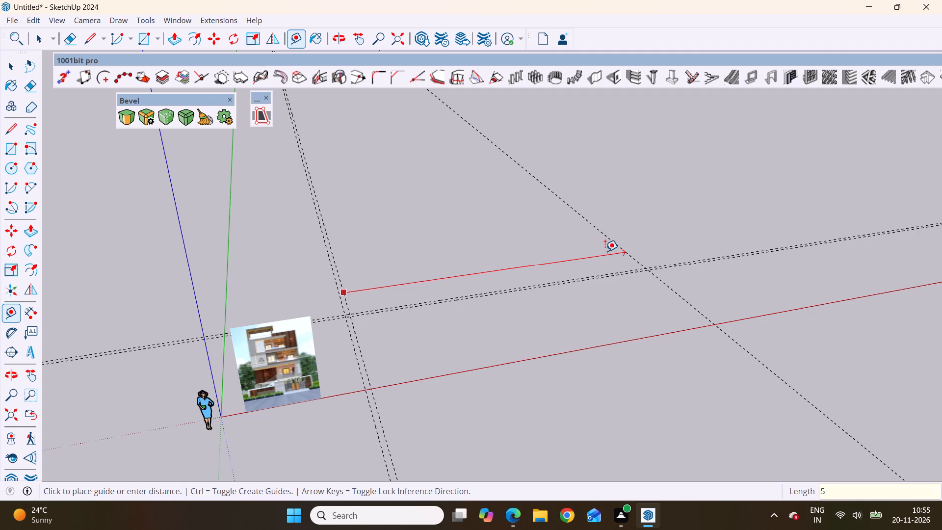
key(BackSpace)
text(50)
key(apostrophe)
key(Return)
Offset a second guide 9" beyond the new 50' guide parallel to the green axis.
scroll(490, 316, down, 5)
middle_drag(482, 355, 436, 363)
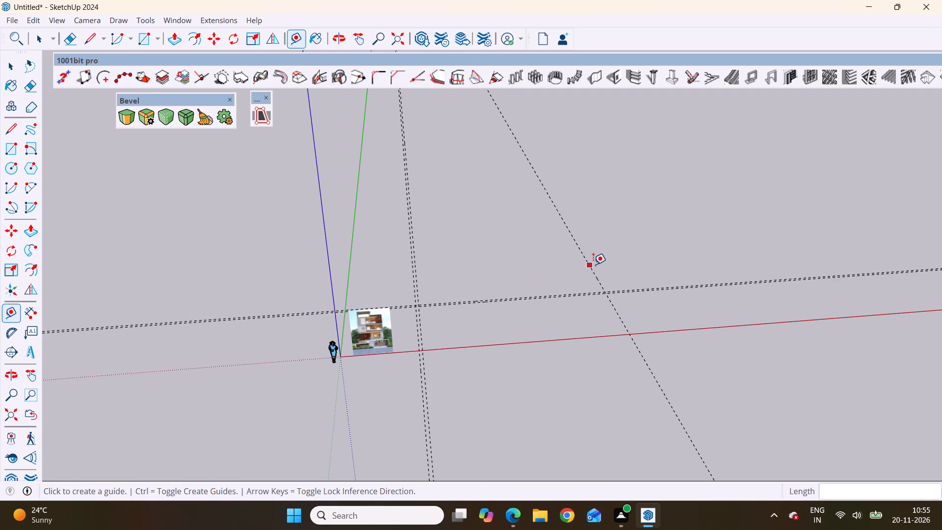
scroll(594, 264, up, 4)
click(590, 268)
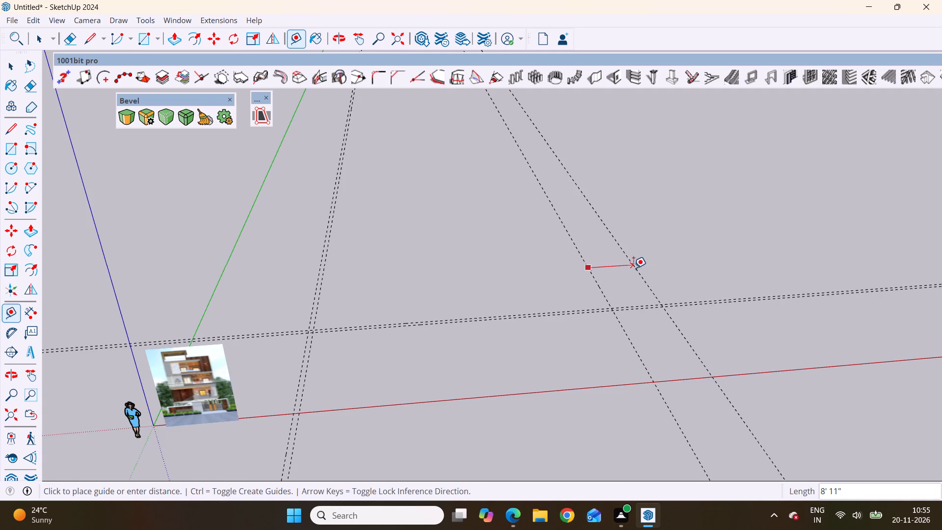
text(9")
key(Return)
Examine the house elevation photo against the guide layout to judge the building's proportions and depth.
scroll(534, 374, down, 6)
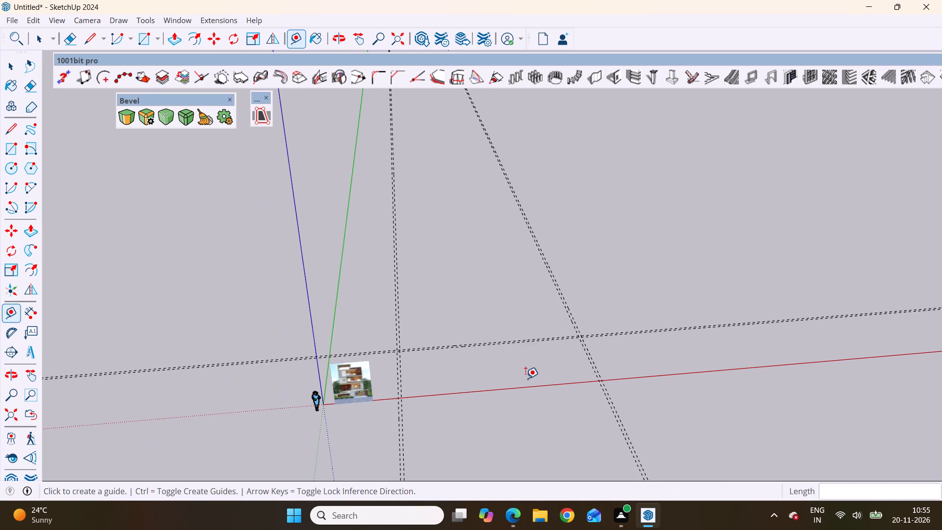
scroll(477, 342, up, 4)
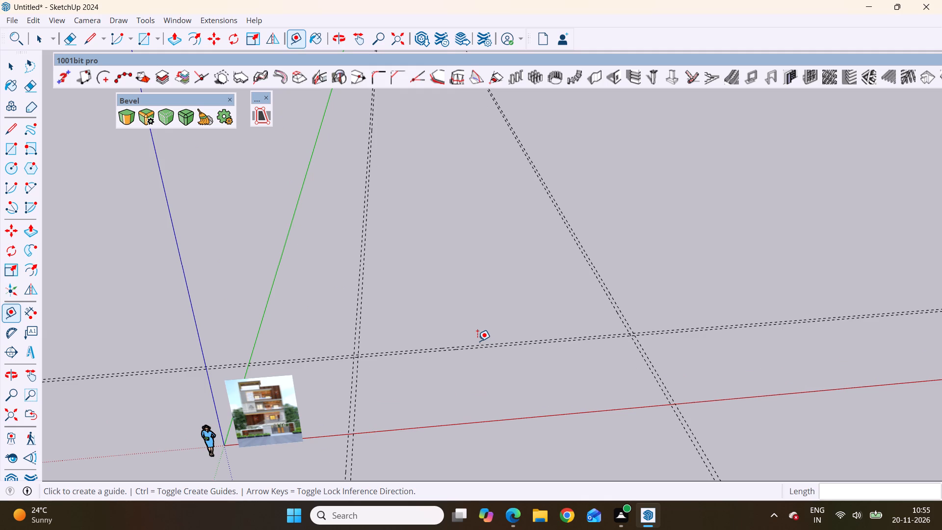
scroll(477, 337, down, 3)
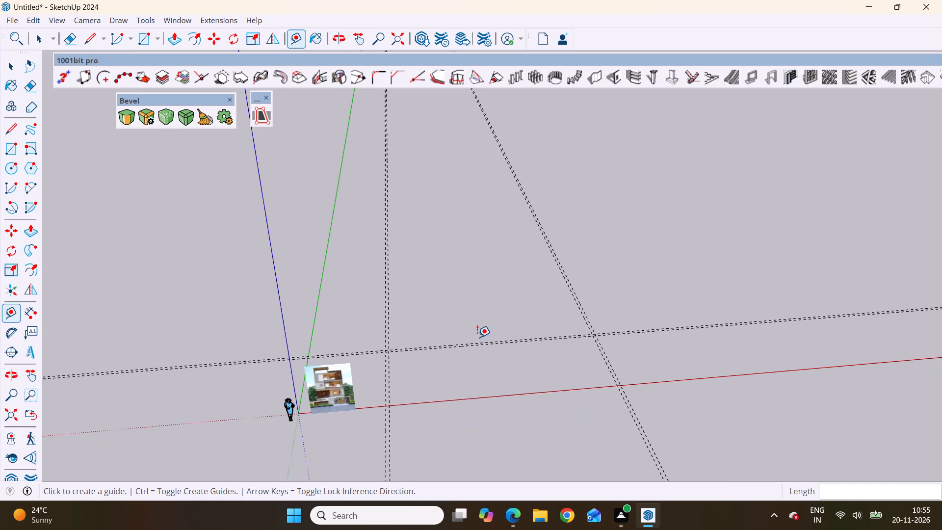
scroll(396, 366, up, 4)
scroll(271, 453, up, 2)
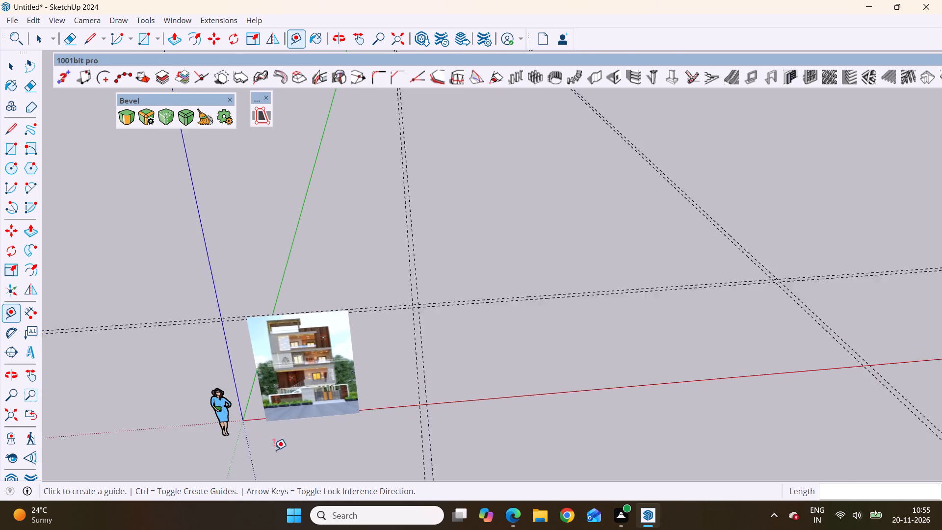
scroll(274, 450, up, 8)
scroll(343, 394, down, 4)
scroll(340, 407, up, 2)
middle_drag(339, 407, 338, 335)
scroll(316, 318, up, 3)
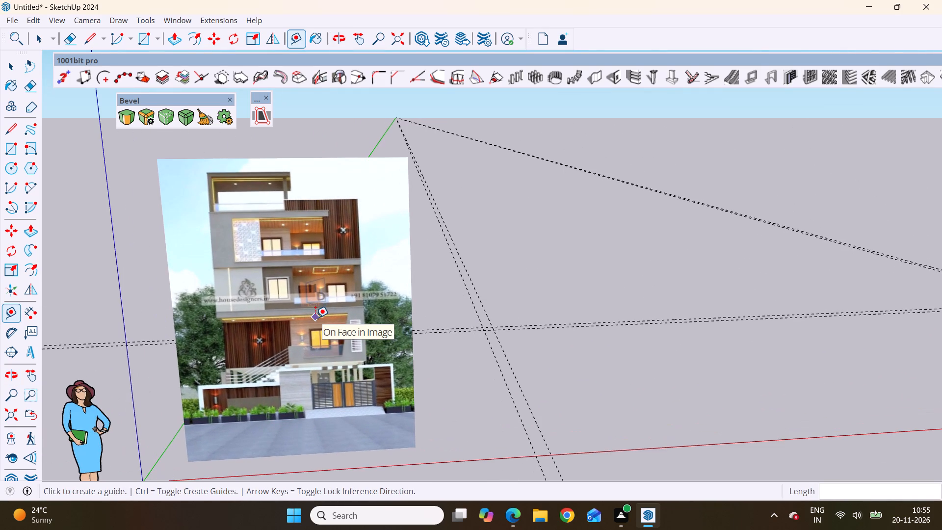
scroll(315, 318, up, 1)
scroll(315, 318, down, 2)
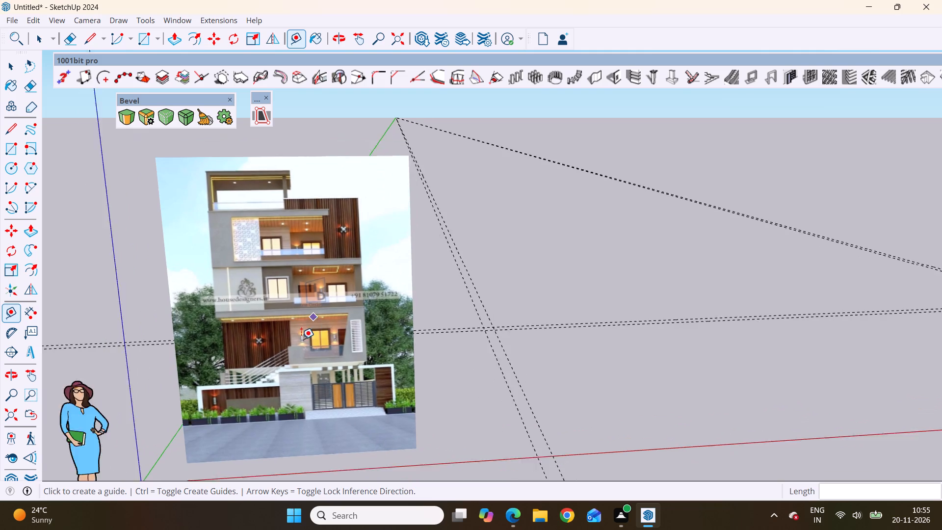
scroll(301, 339, down, 5)
middle_drag(310, 356, 295, 313)
scroll(301, 346, down, 5)
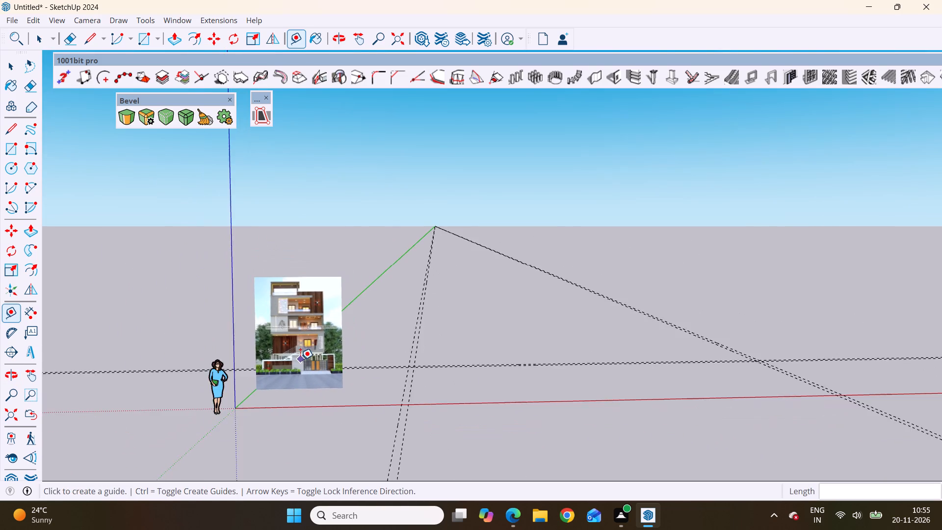
scroll(300, 360, down, 3)
middle_drag(436, 359, 446, 447)
scroll(495, 277, up, 4)
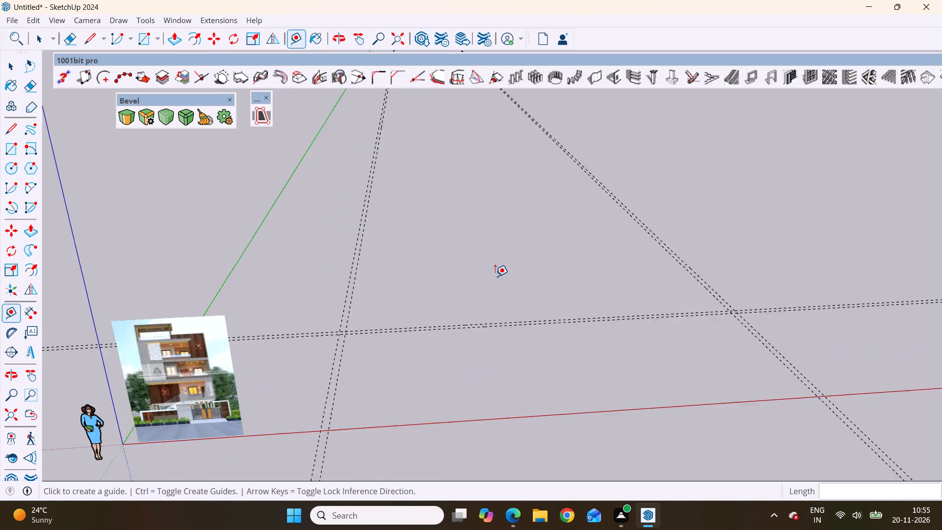
middle_click(497, 315)
middle_drag(499, 333, 498, 397)
scroll(485, 367, down, 5)
scroll(277, 407, up, 4)
middle_drag(275, 405, 265, 342)
middle_drag(267, 357, 273, 371)
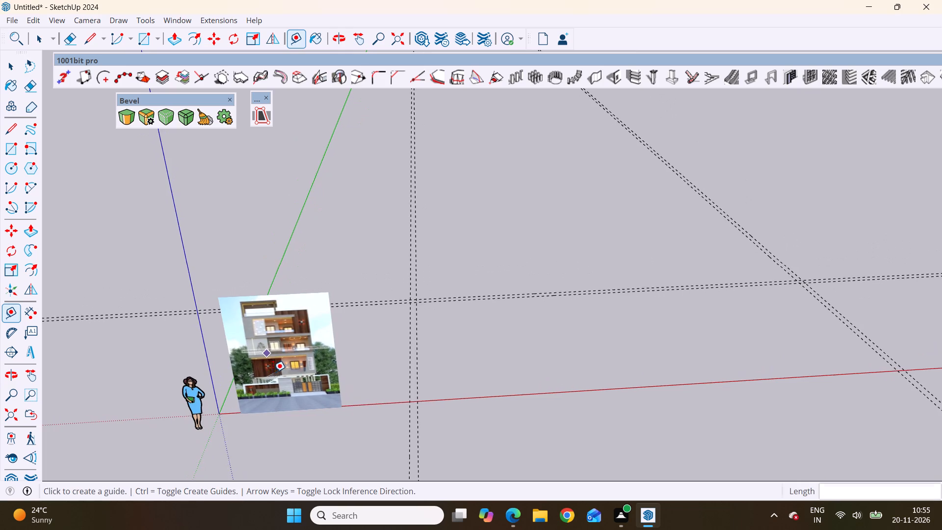
scroll(306, 367, up, 6)
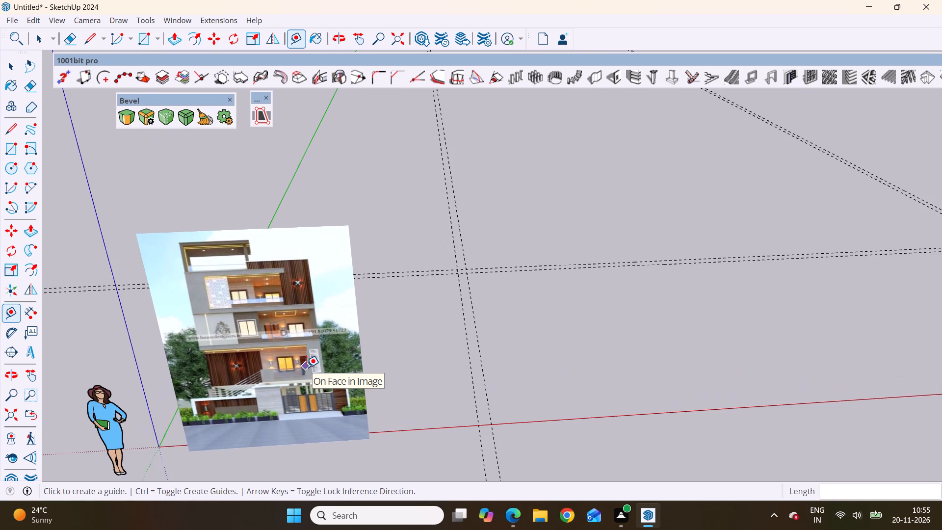
scroll(296, 372, down, 10)
scroll(479, 292, up, 2)
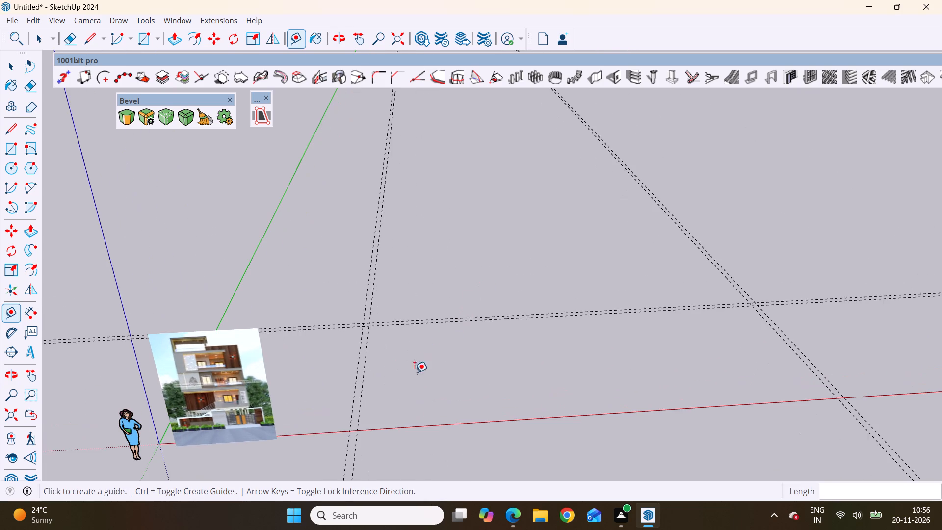
Offset a new guide from the outer guide of the 9" pair parallel to the red axis, away from the photo, entering 555 as the distance.
middle_drag(415, 372, 397, 428)
scroll(418, 361, down, 6)
middle_drag(426, 362, 459, 358)
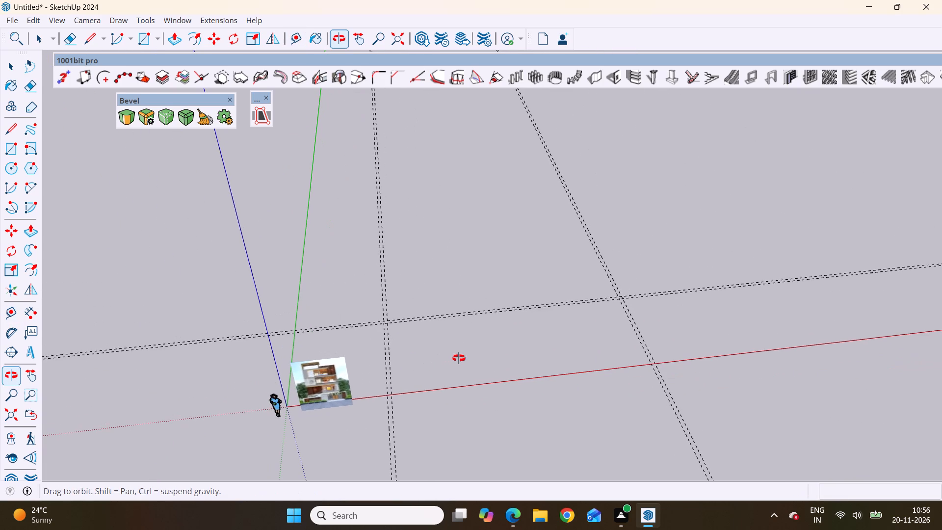
middle_drag(459, 358, 459, 355)
scroll(476, 276, up, 4)
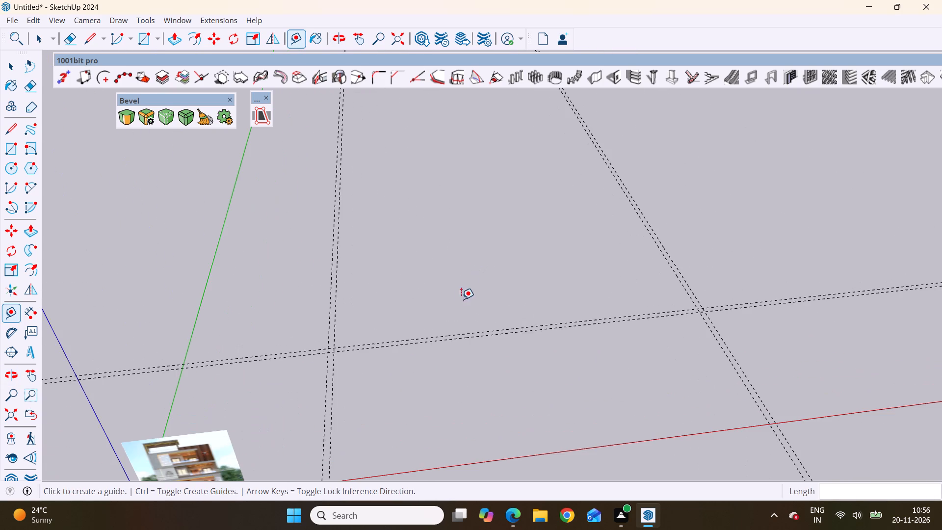
click(465, 332)
scroll(474, 290, down, 4)
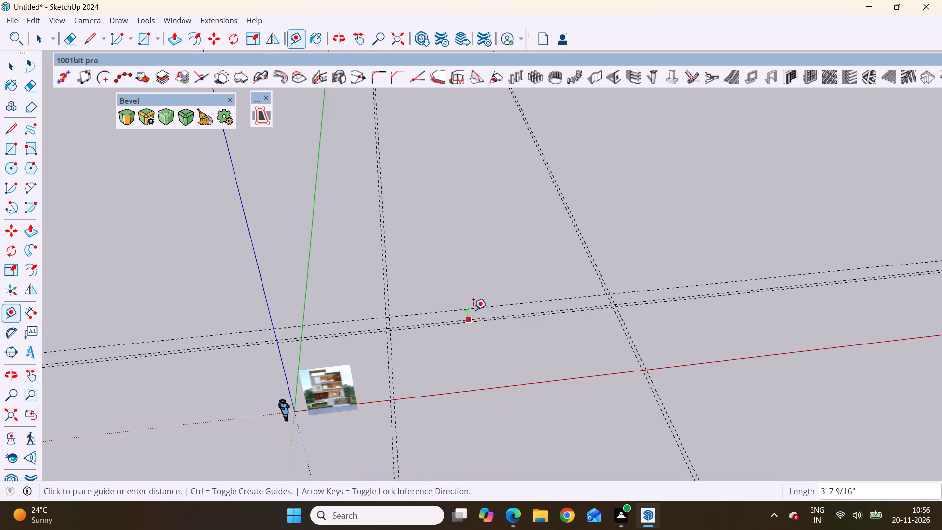
scroll(473, 310, down, 4)
scroll(481, 231, up, 4)
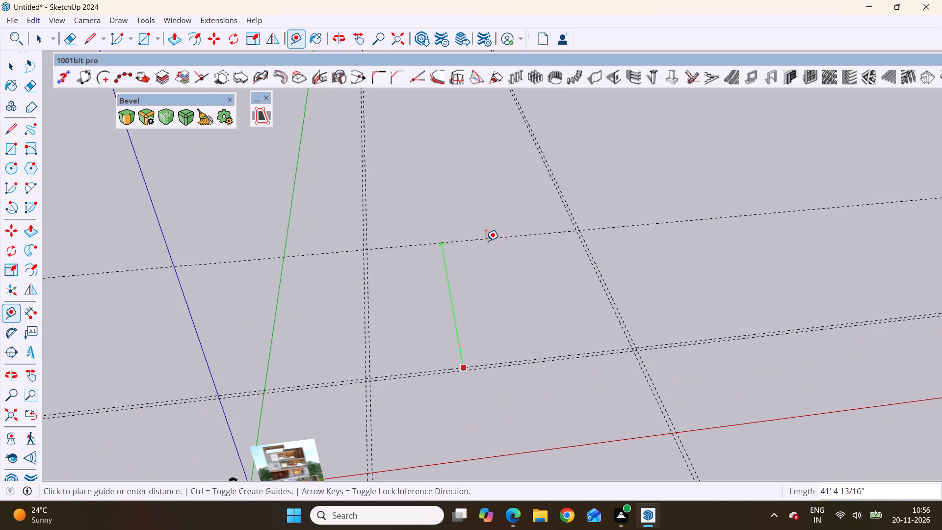
scroll(493, 263, up, 2)
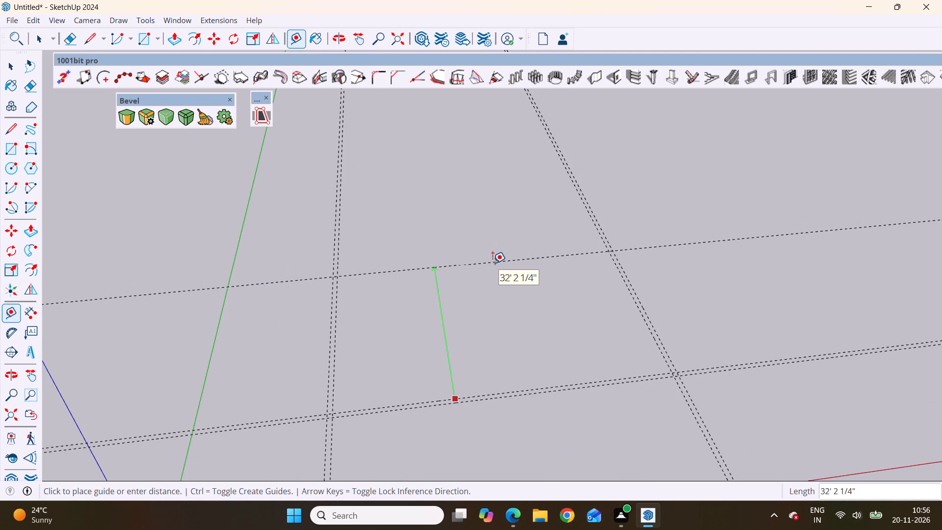
scroll(495, 249, down, 8)
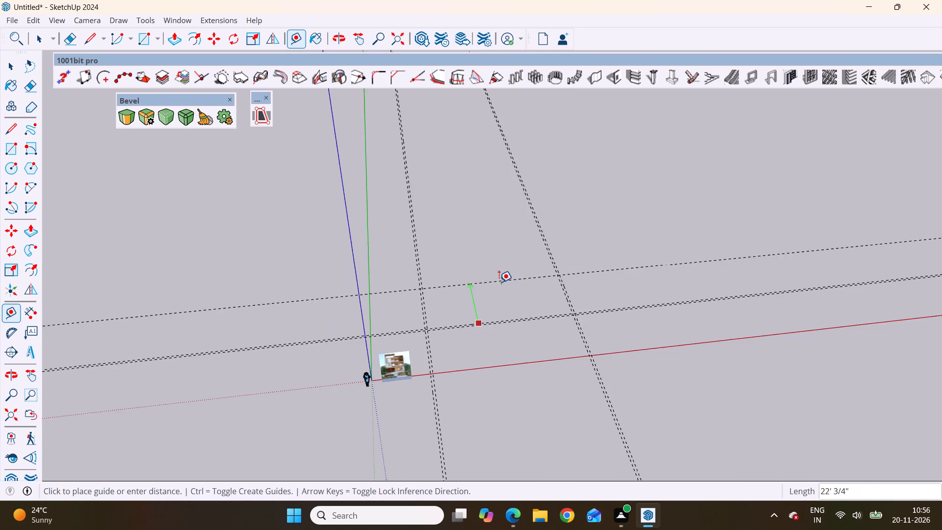
middle_drag(499, 282, 485, 240)
scroll(485, 254, up, 5)
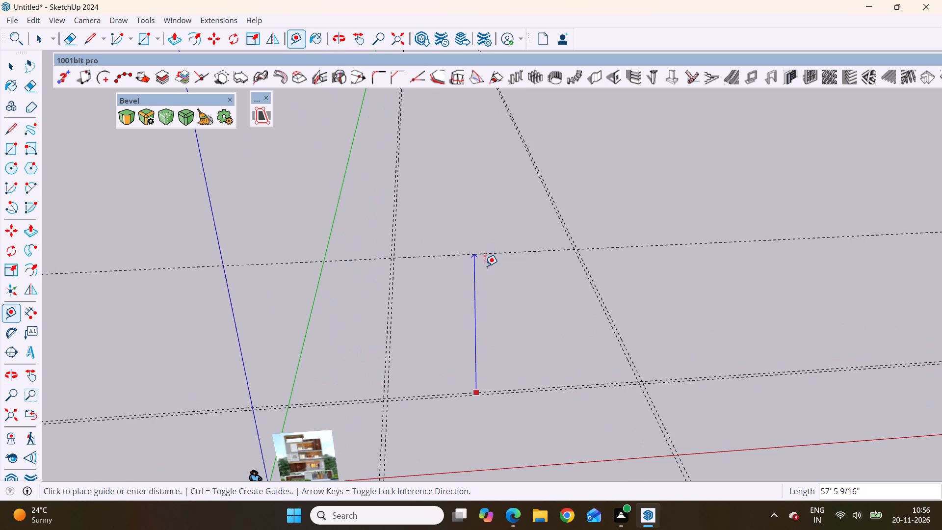
scroll(472, 309, up, 4)
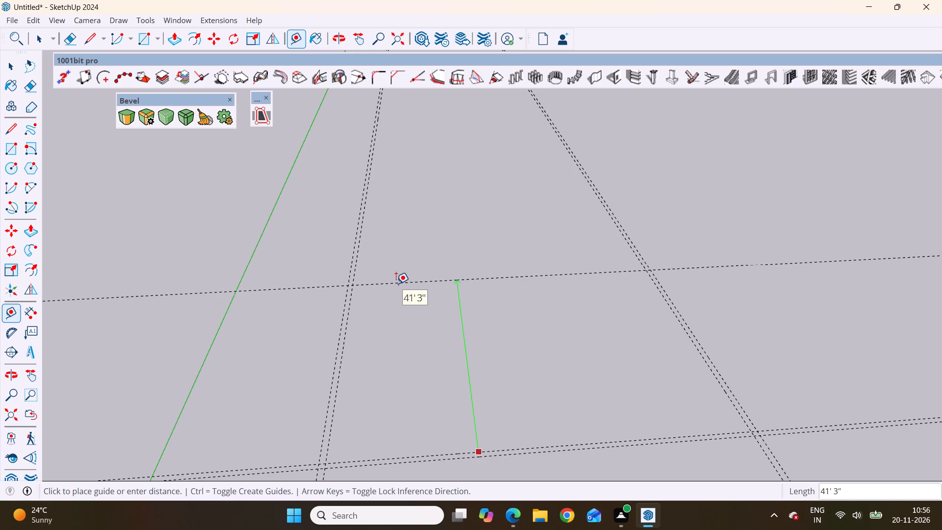
scroll(396, 284, down, 6)
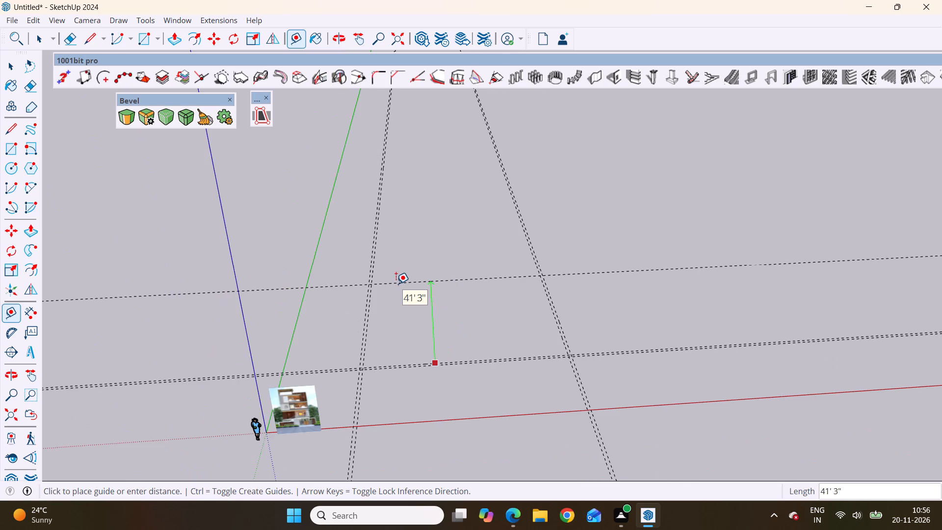
scroll(396, 284, up, 11)
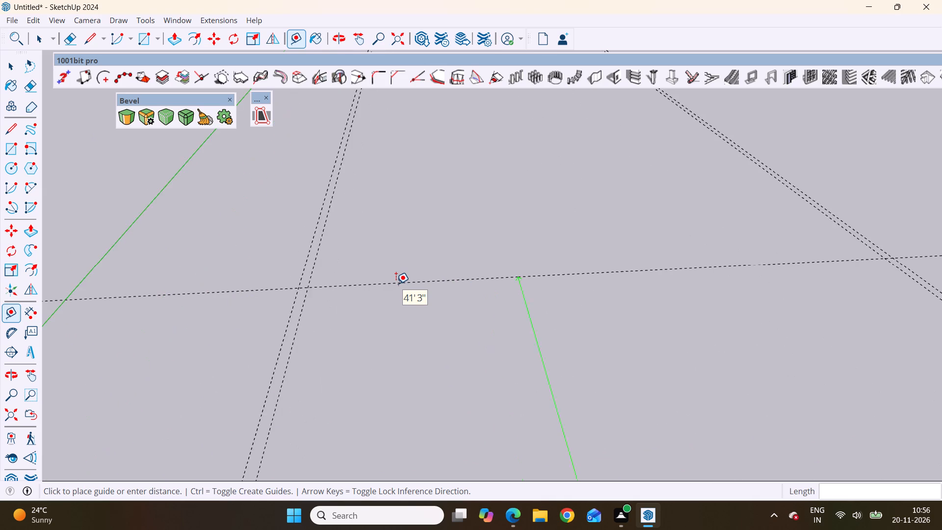
scroll(396, 284, up, 1)
scroll(396, 284, down, 4)
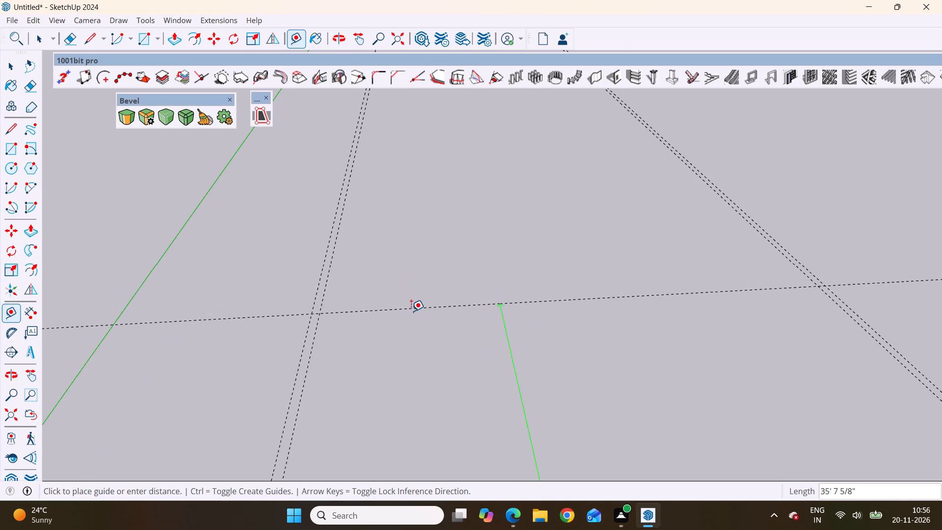
middle_drag(424, 311, 425, 233)
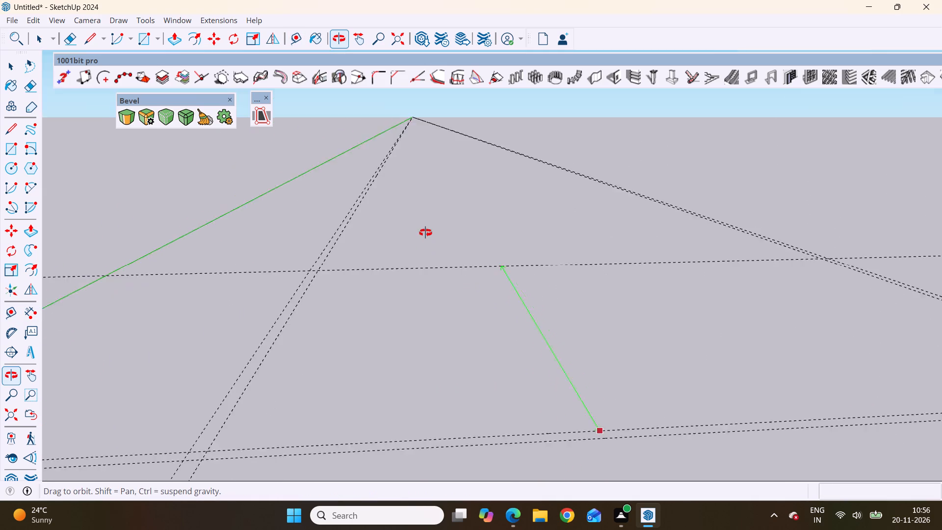
middle_drag(425, 233, 416, 290)
scroll(416, 290, down, 5)
scroll(416, 291, up, 2)
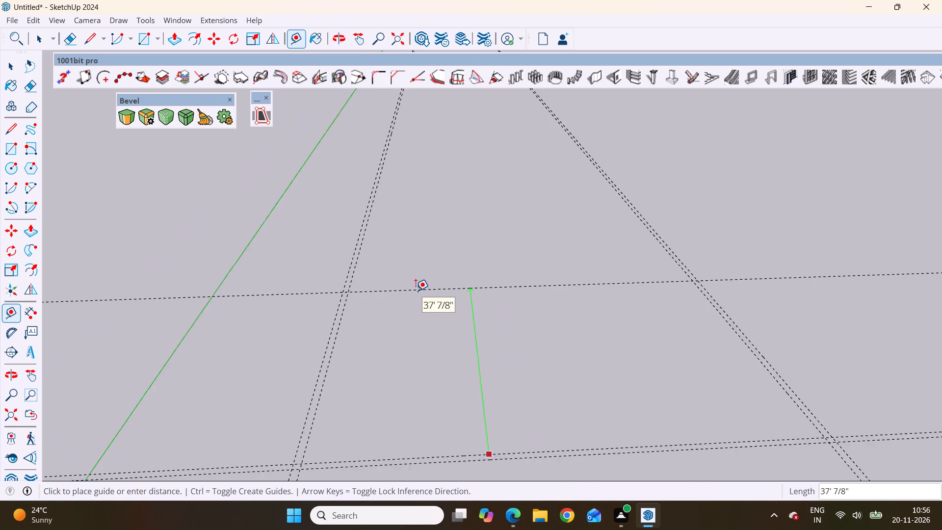
scroll(416, 291, up, 2)
scroll(416, 291, down, 9)
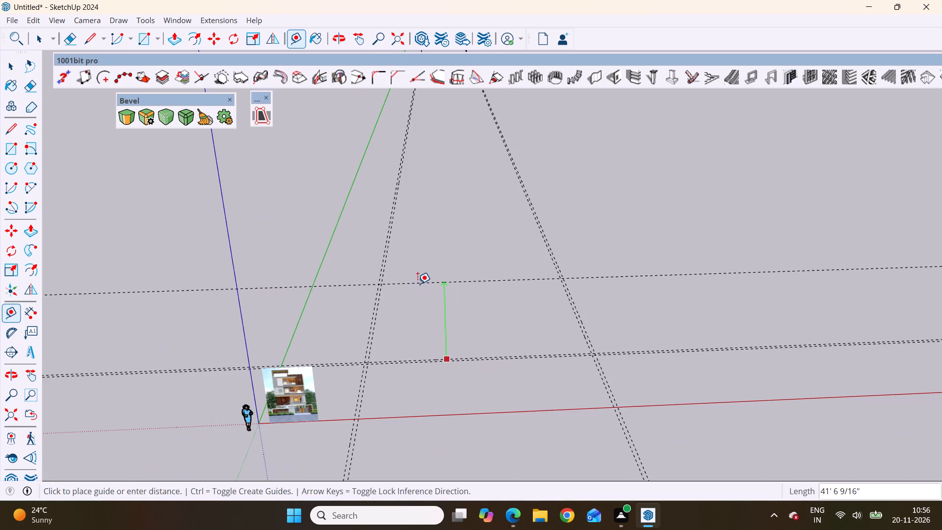
scroll(395, 302, up, 9)
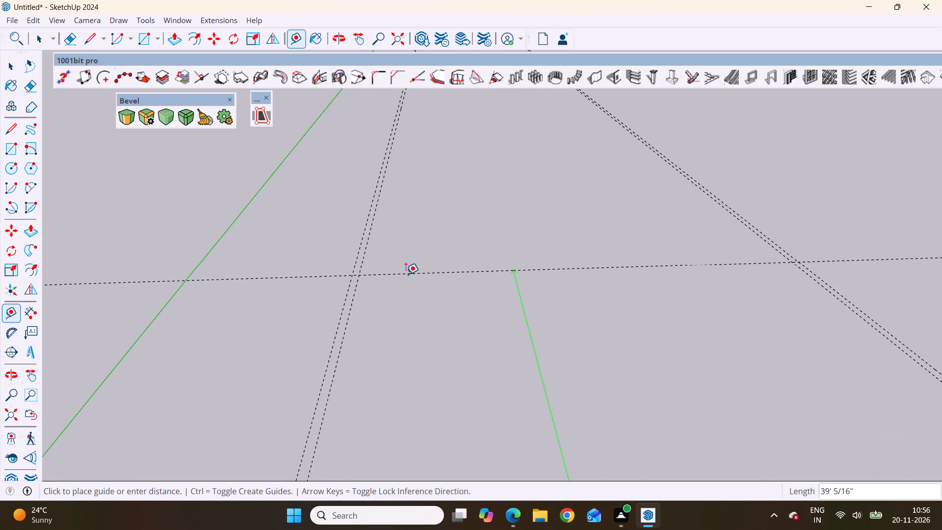
scroll(409, 265, down, 5)
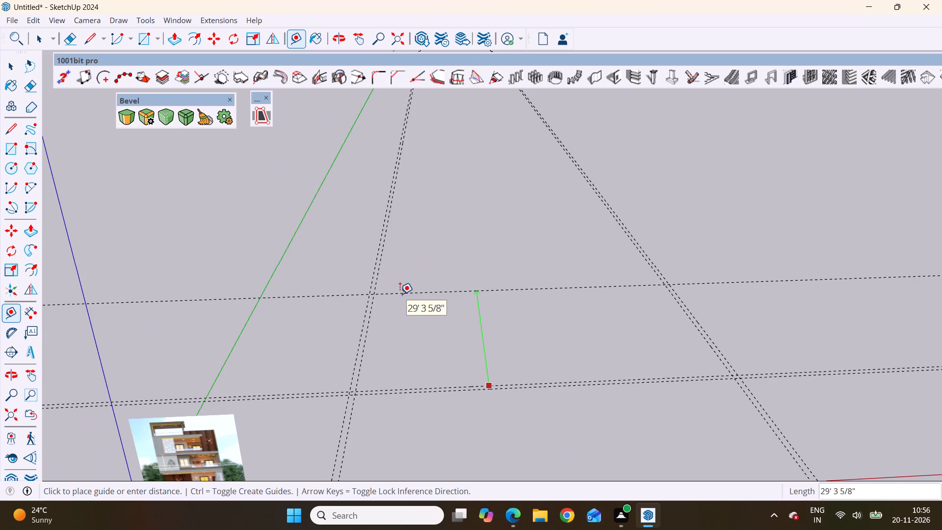
scroll(400, 294, down, 3)
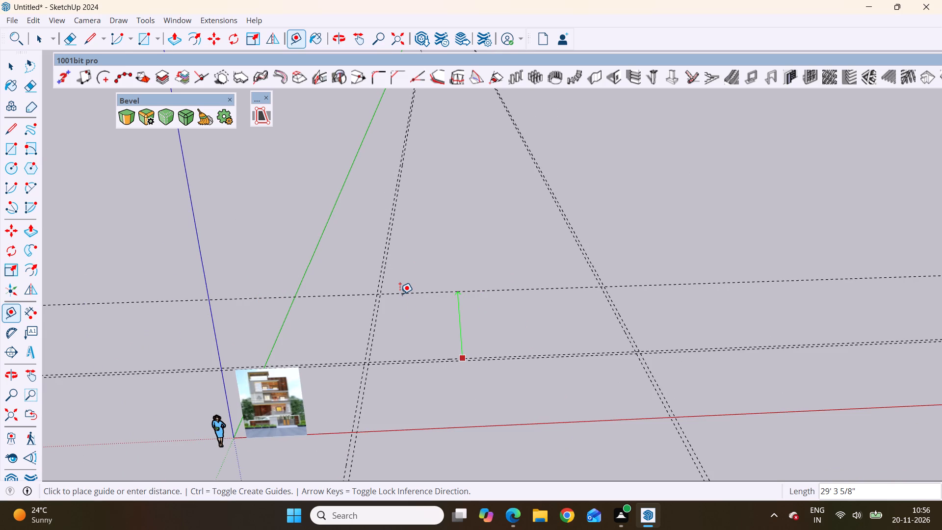
scroll(400, 294, up, 4)
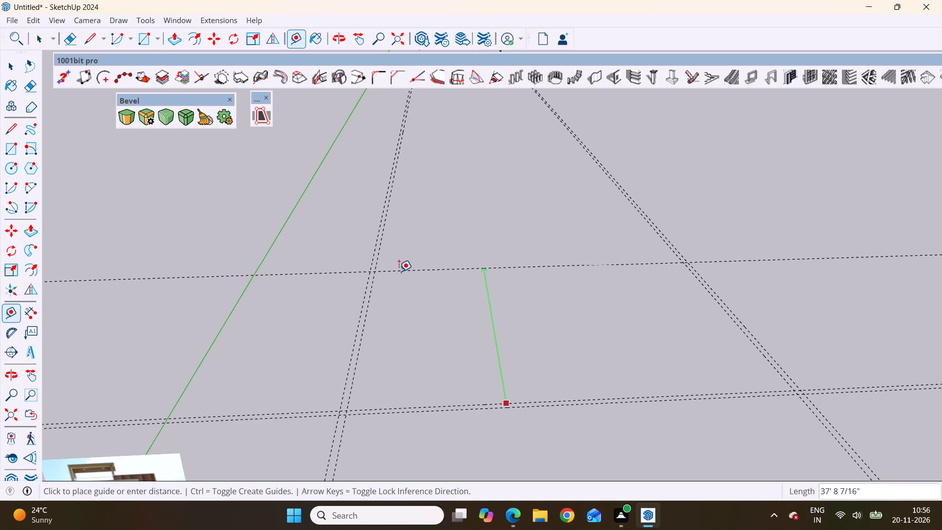
scroll(398, 271, up, 4)
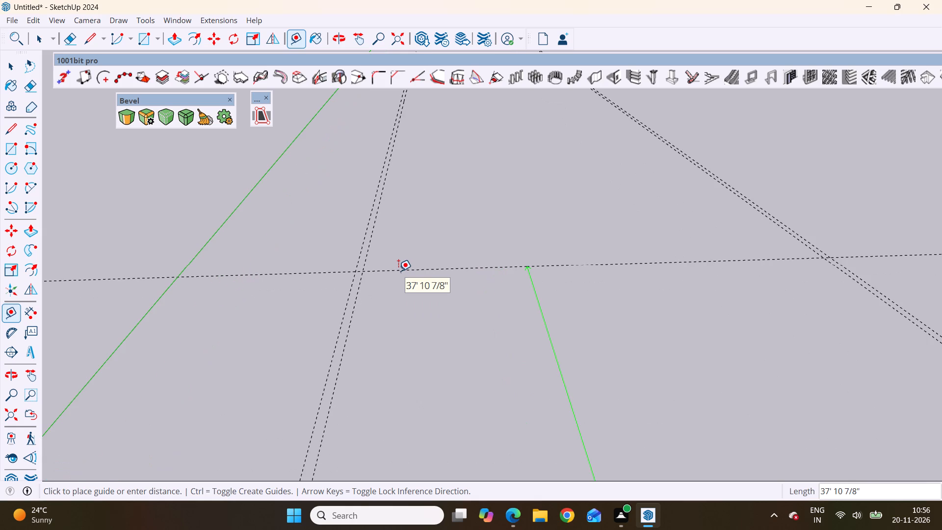
scroll(398, 271, down, 5)
scroll(396, 287, up, 5)
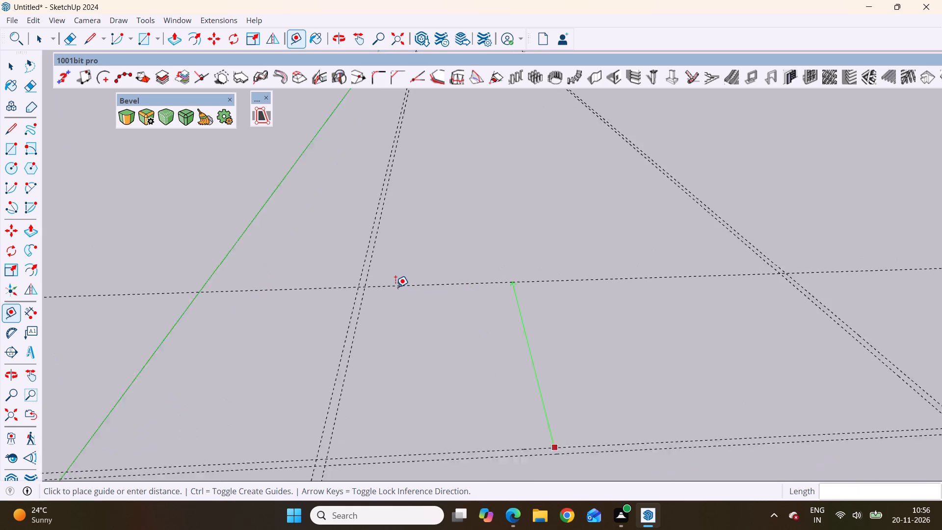
scroll(395, 287, up, 1)
scroll(404, 260, down, 6)
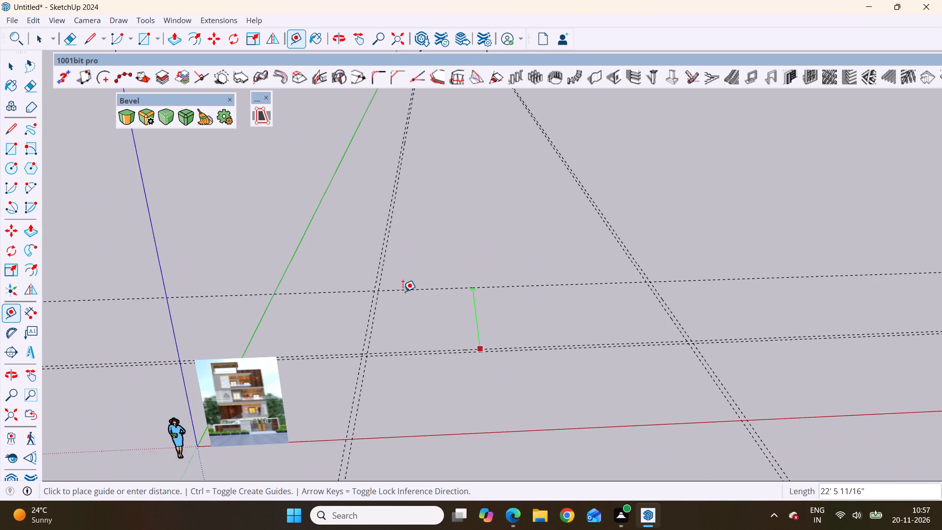
scroll(403, 291, up, 4)
scroll(403, 257, down, 1)
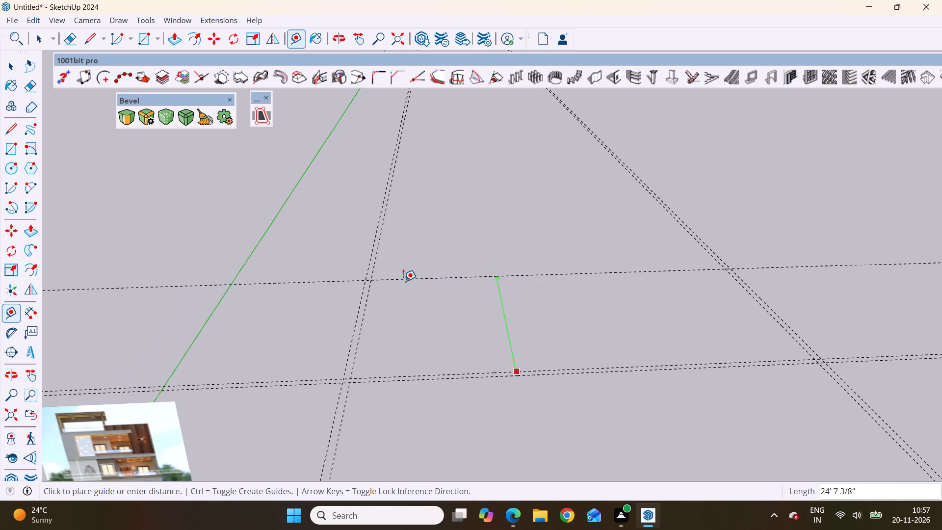
scroll(403, 287, down, 3)
middle_drag(403, 289, 415, 257)
scroll(414, 254, up, 1)
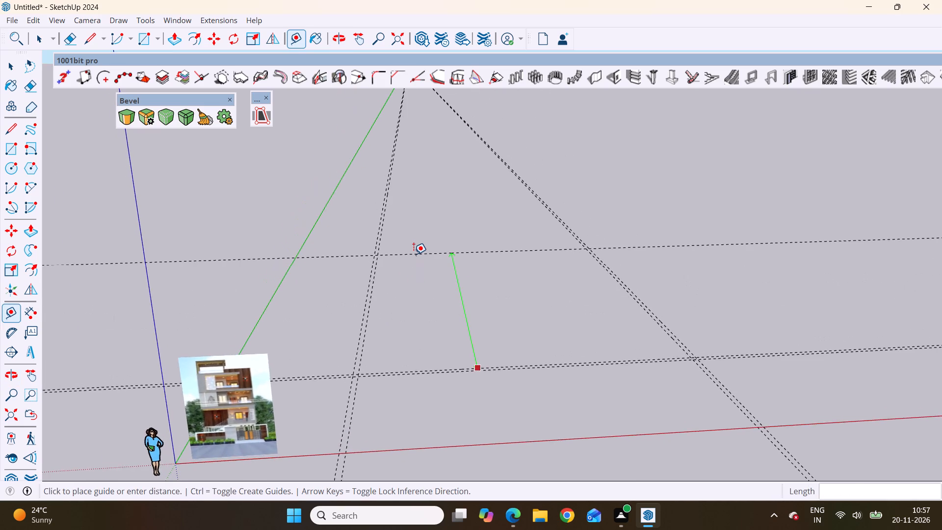
scroll(414, 254, up, 3)
scroll(415, 273, down, 8)
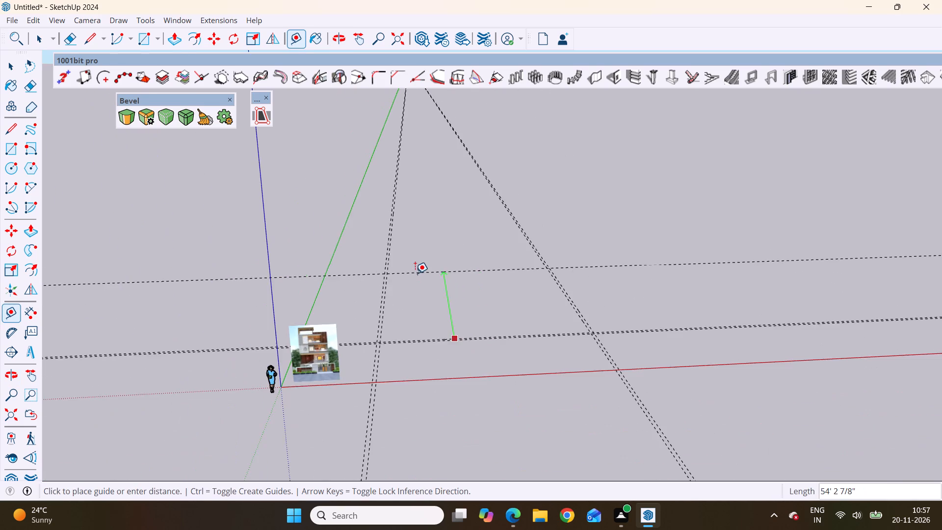
middle_click(415, 273)
middle_drag(413, 282, 403, 324)
scroll(414, 245, up, 4)
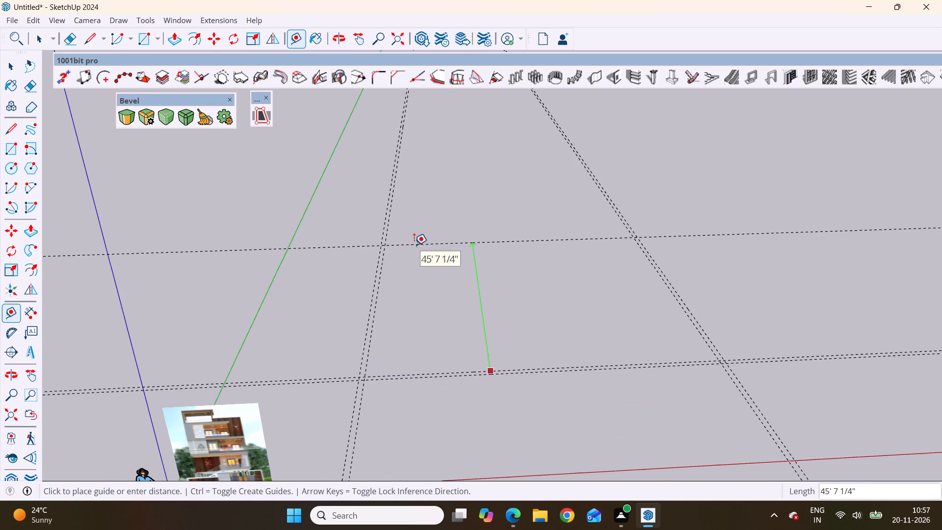
scroll(422, 255, up, 2)
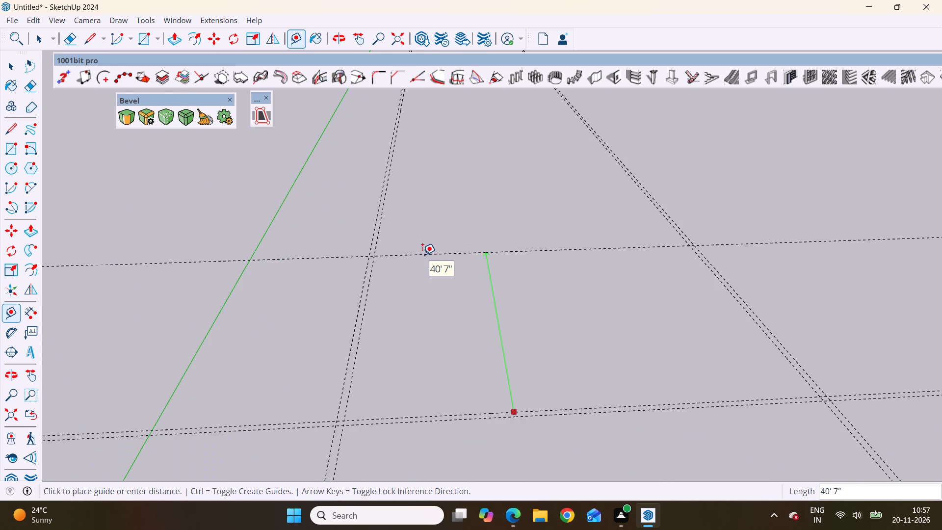
scroll(422, 255, down, 4)
scroll(426, 248, up, 4)
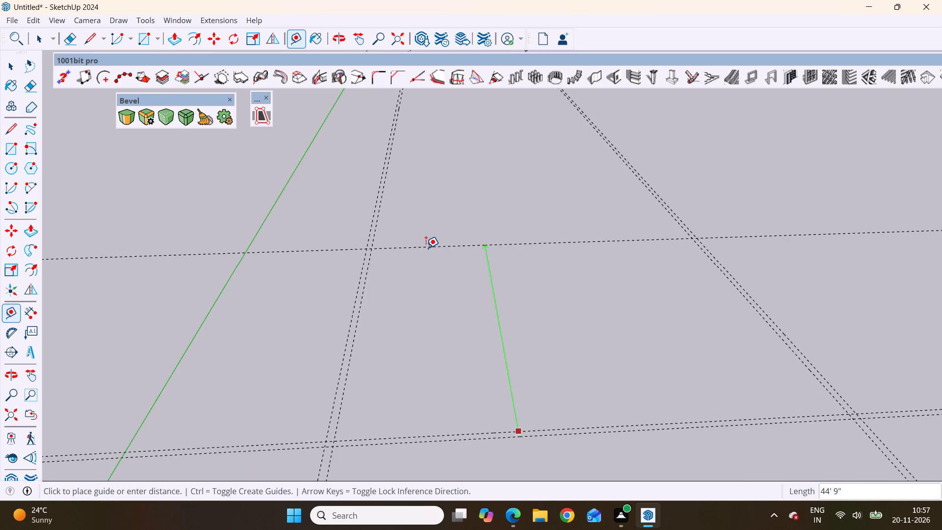
scroll(426, 247, down, 4)
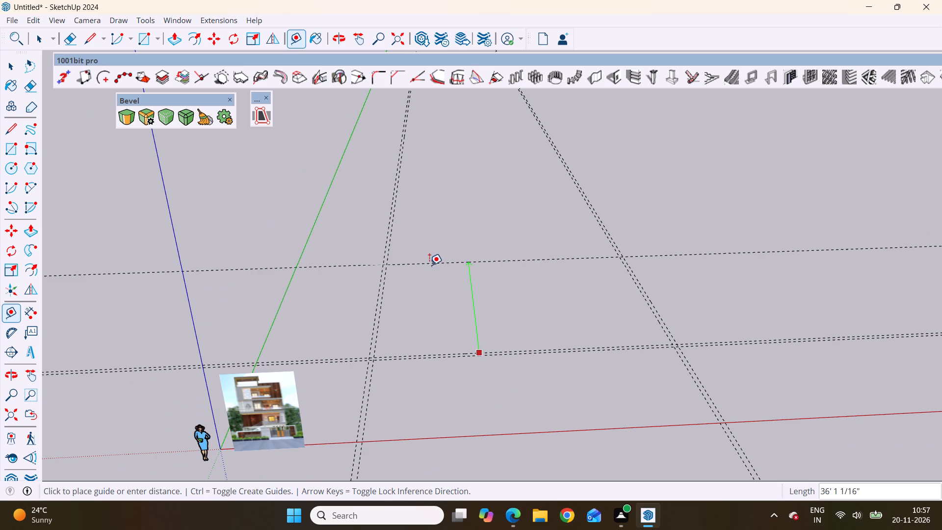
scroll(432, 271, up, 3)
scroll(439, 250, down, 4)
middle_drag(440, 273, 463, 271)
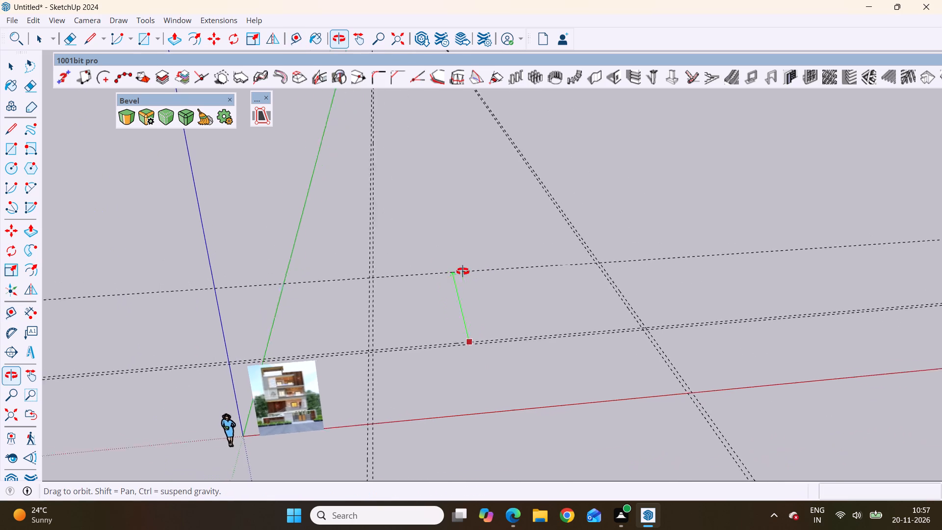
middle_drag(463, 271, 447, 294)
scroll(449, 246, up, 6)
scroll(447, 245, down, 5)
middle_drag(442, 271, 472, 260)
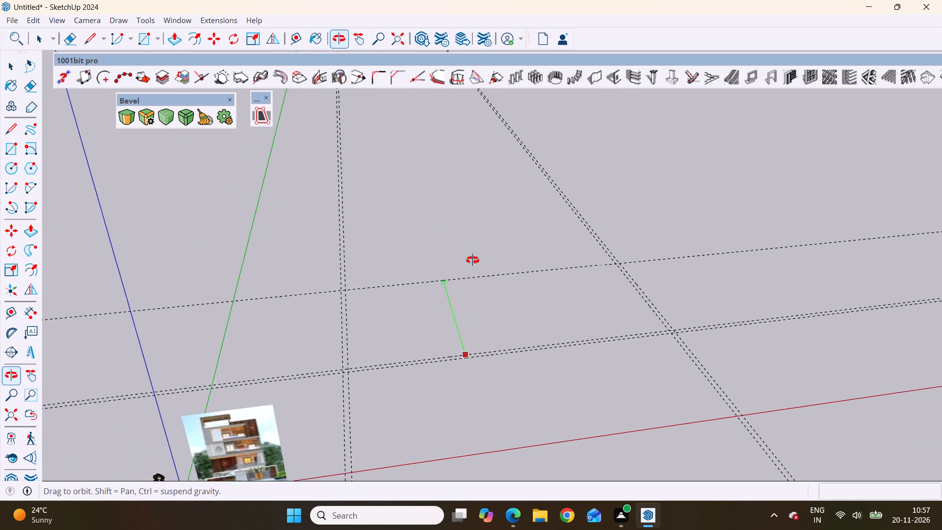
middle_drag(472, 260, 452, 308)
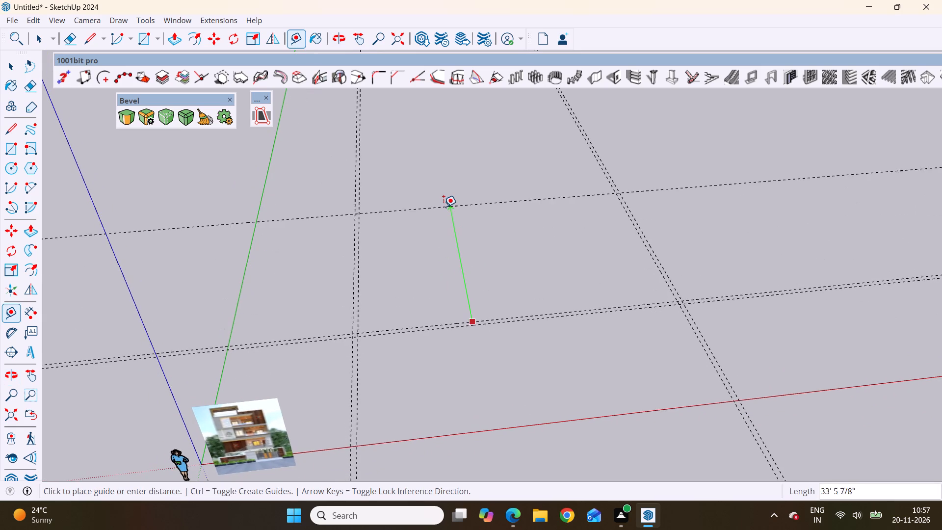
scroll(441, 206, up, 5)
scroll(440, 215, down, 4)
middle_drag(436, 232, 415, 201)
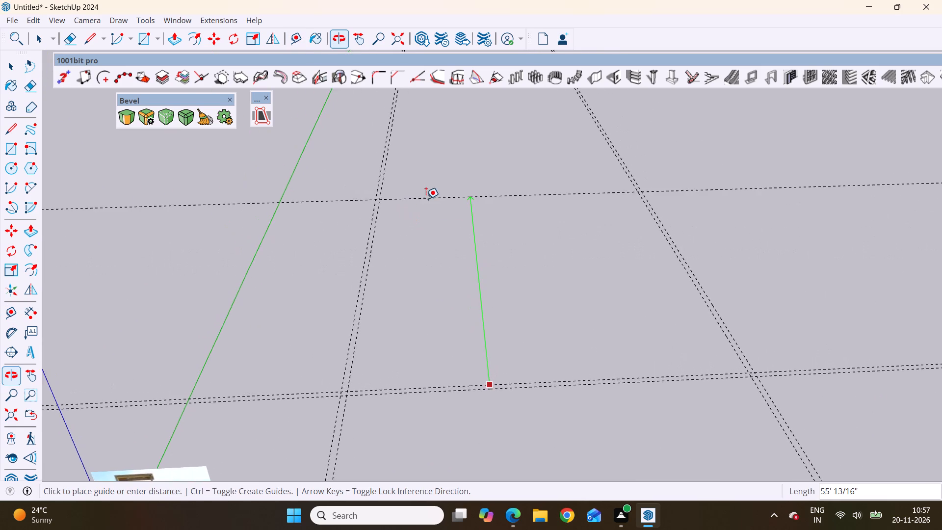
scroll(426, 198, down, 3)
scroll(436, 243, down, 1)
middle_drag(436, 248, 428, 216)
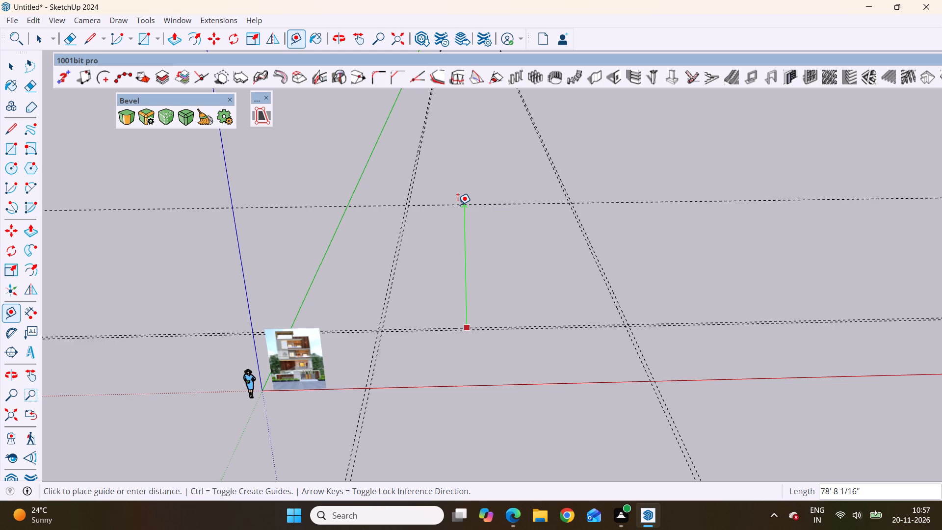
key(5)
text(55)
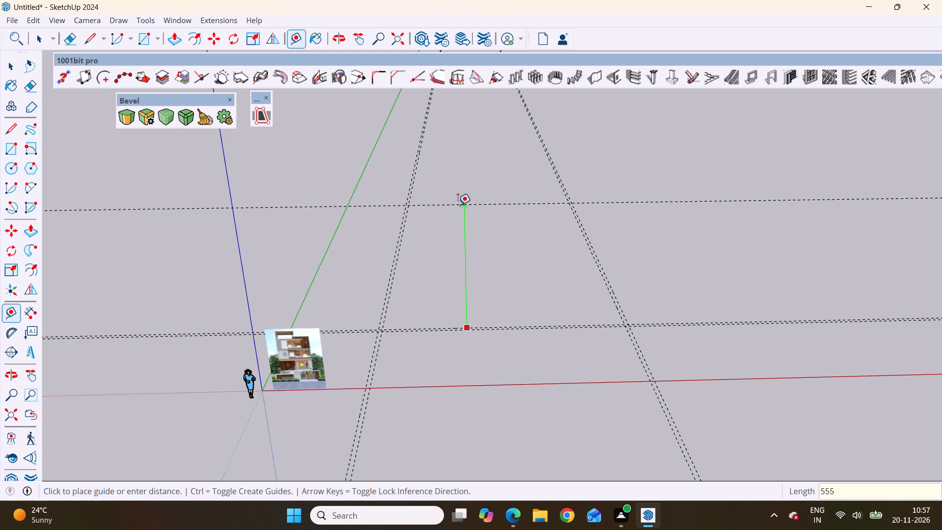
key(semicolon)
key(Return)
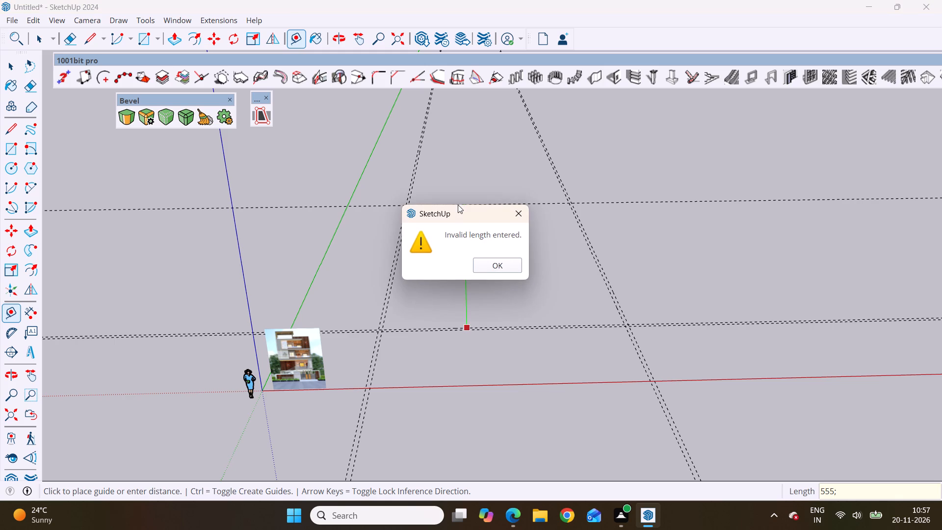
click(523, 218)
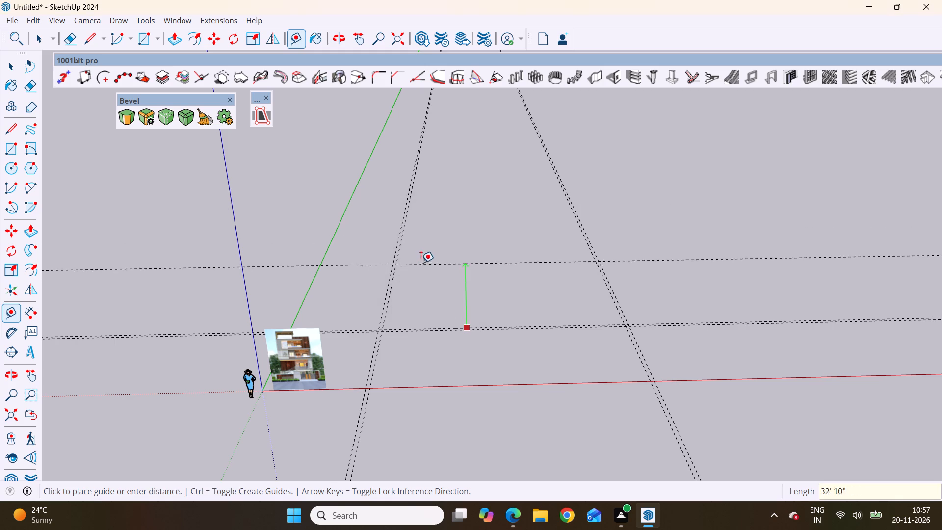
Place the new guide parallel to the red axis 55' beyond the outer guide of the 9" pair, away from the photo.
scroll(427, 262, down, 6)
middle_drag(450, 239, 471, 243)
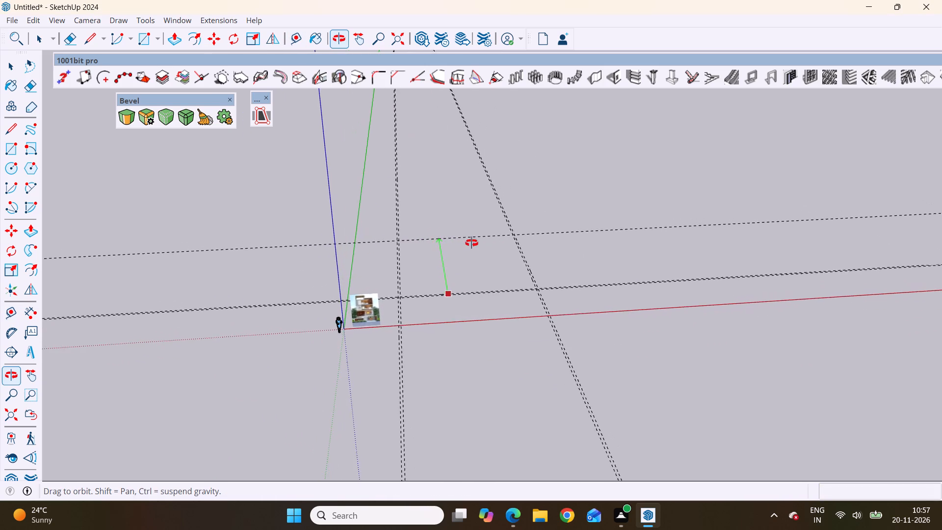
middle_drag(471, 243, 465, 221)
scroll(465, 219, up, 4)
scroll(462, 231, down, 3)
middle_drag(450, 249, 449, 238)
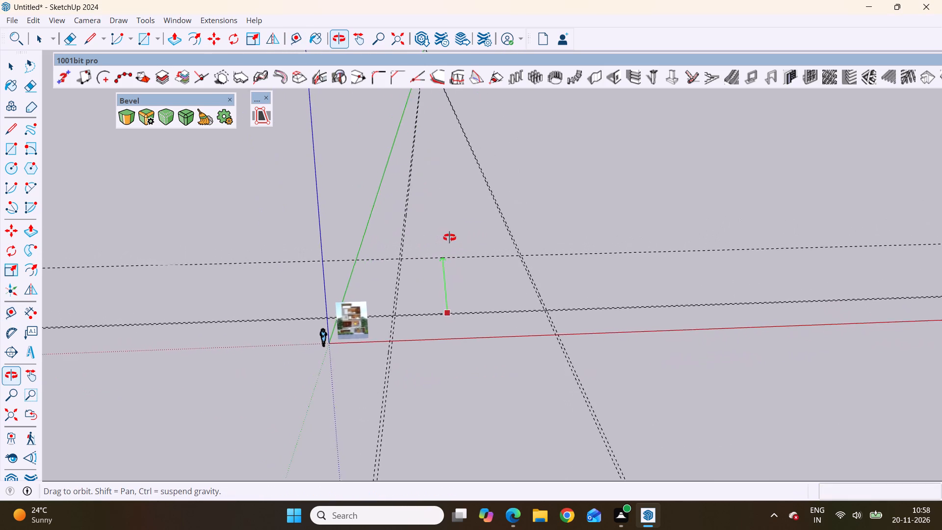
middle_drag(449, 238, 474, 281)
scroll(439, 213, up, 3)
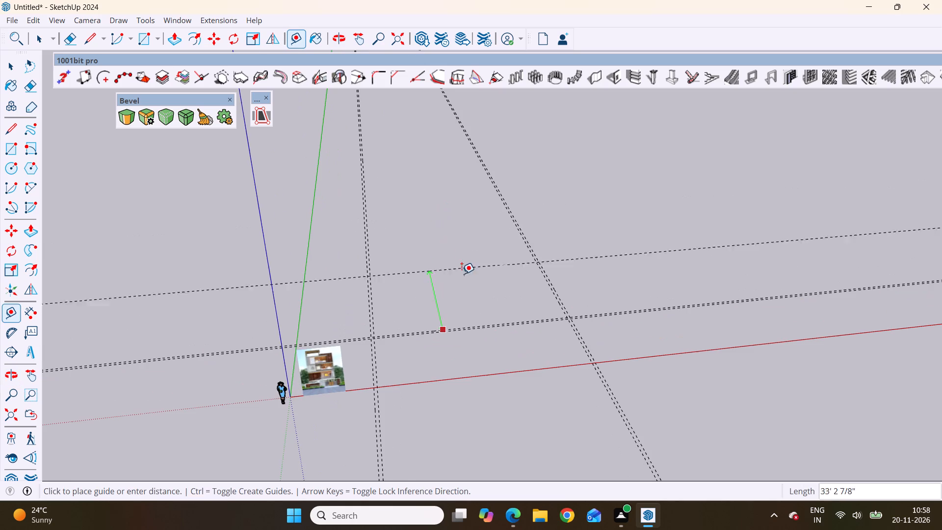
scroll(399, 239, up, 2)
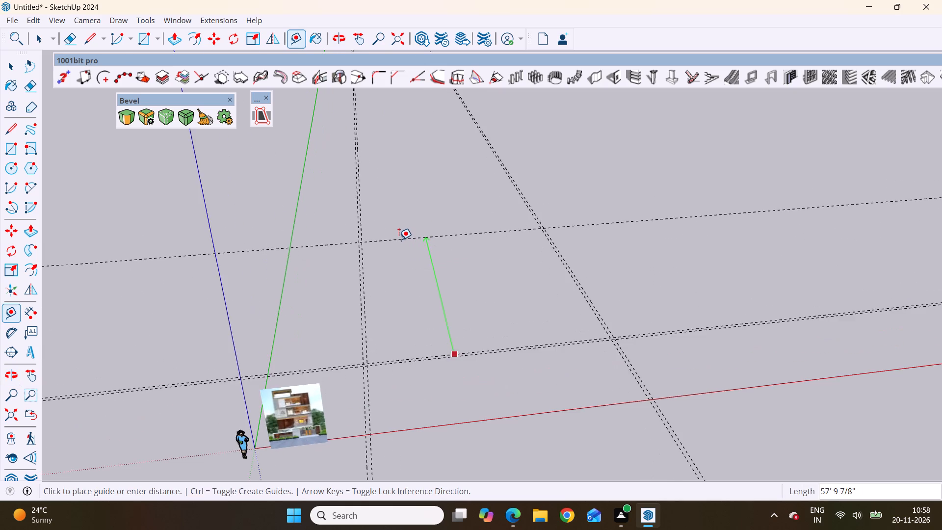
scroll(399, 239, up, 1)
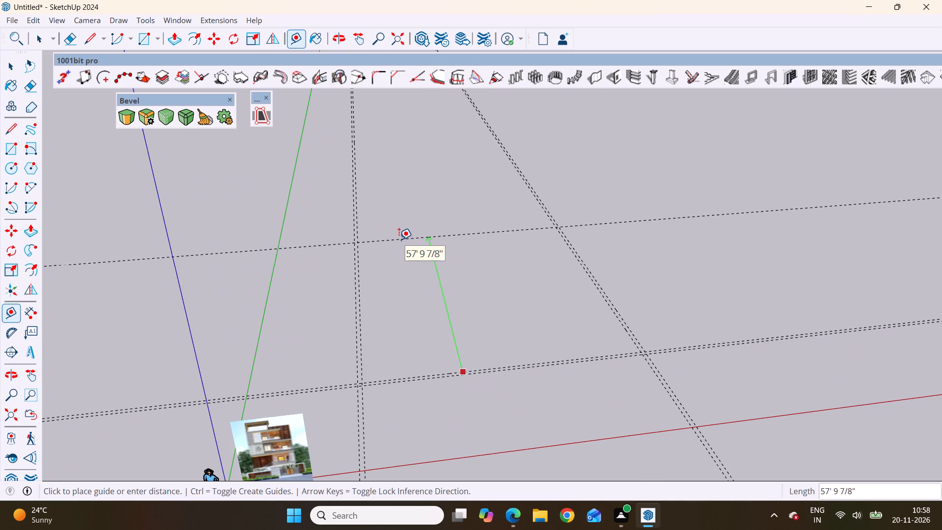
key(5)
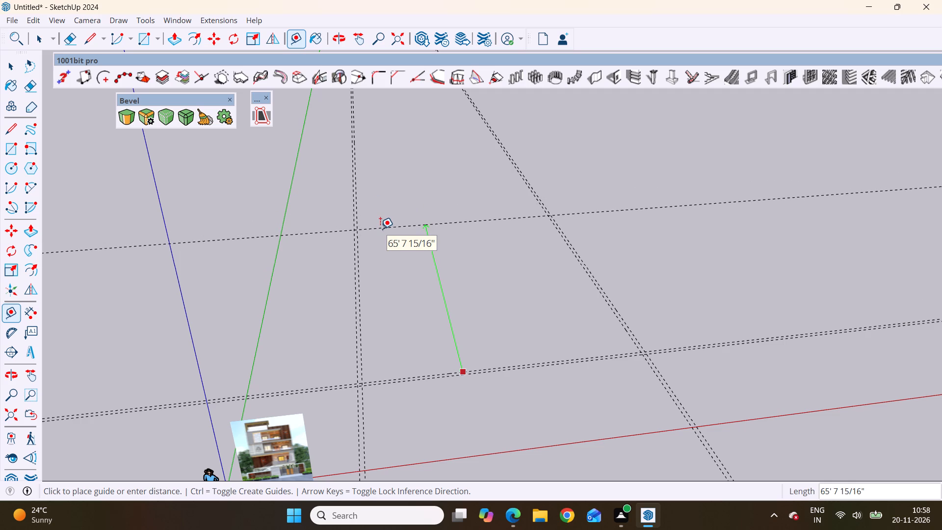
scroll(380, 229, up, 3)
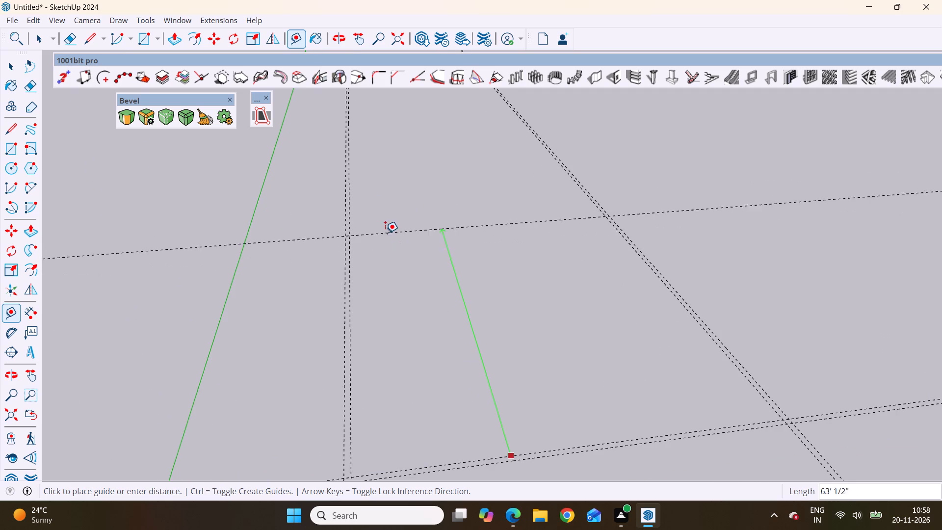
scroll(385, 233, down, 7)
middle_drag(397, 256, 394, 206)
scroll(406, 252, up, 3)
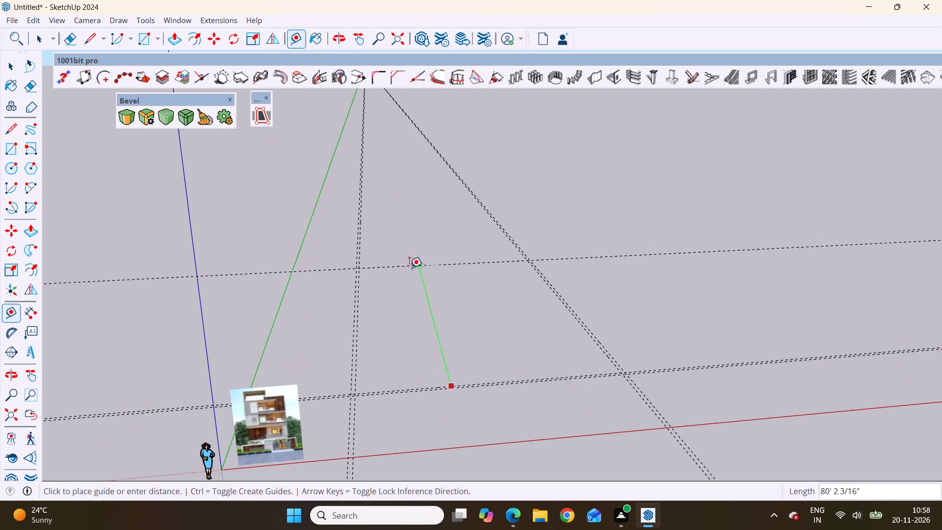
scroll(399, 300, up, 4)
middle_drag(399, 301, 395, 353)
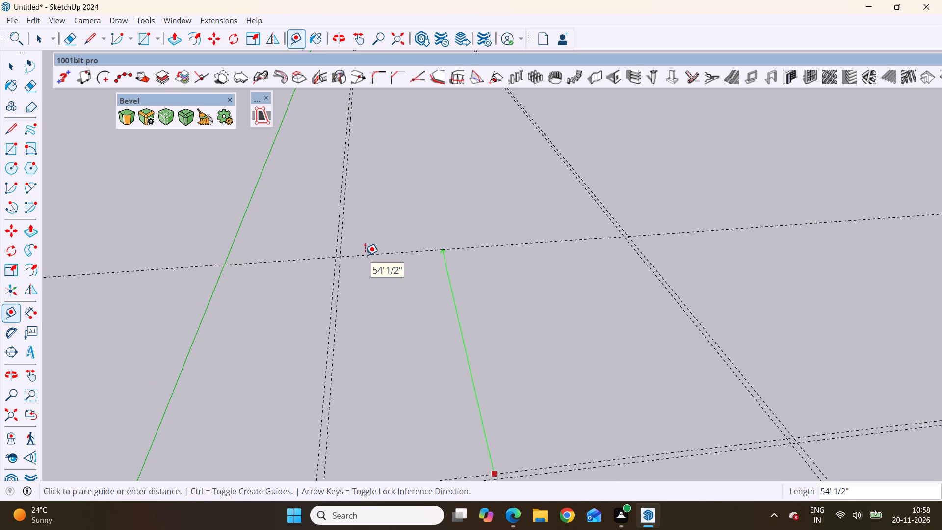
scroll(365, 255, down, 4)
scroll(367, 251, up, 4)
scroll(373, 268, down, 4)
middle_drag(384, 289, 363, 266)
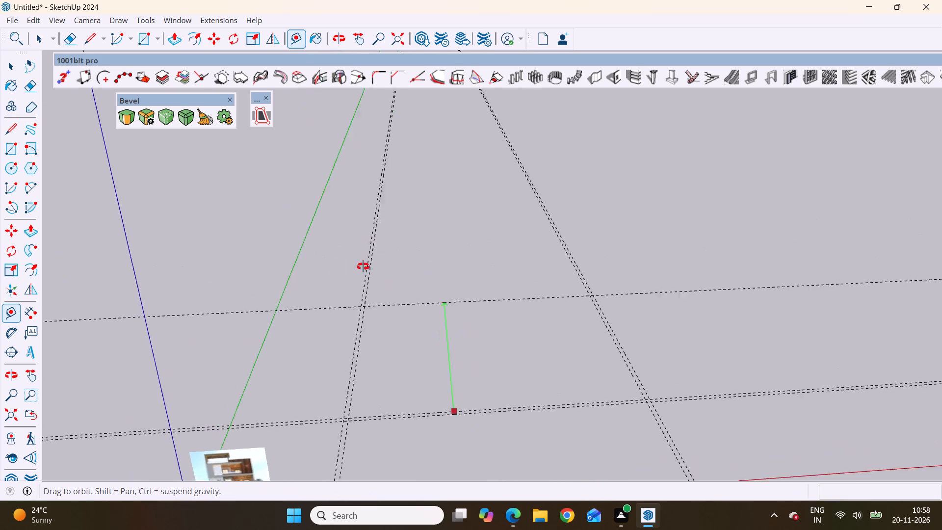
middle_drag(363, 266, 376, 281)
scroll(389, 286, up, 1)
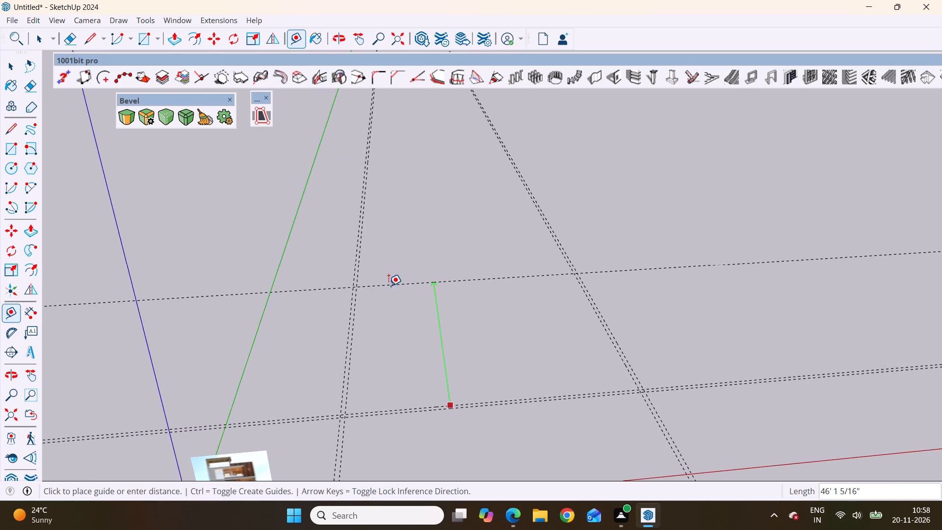
scroll(389, 286, up, 4)
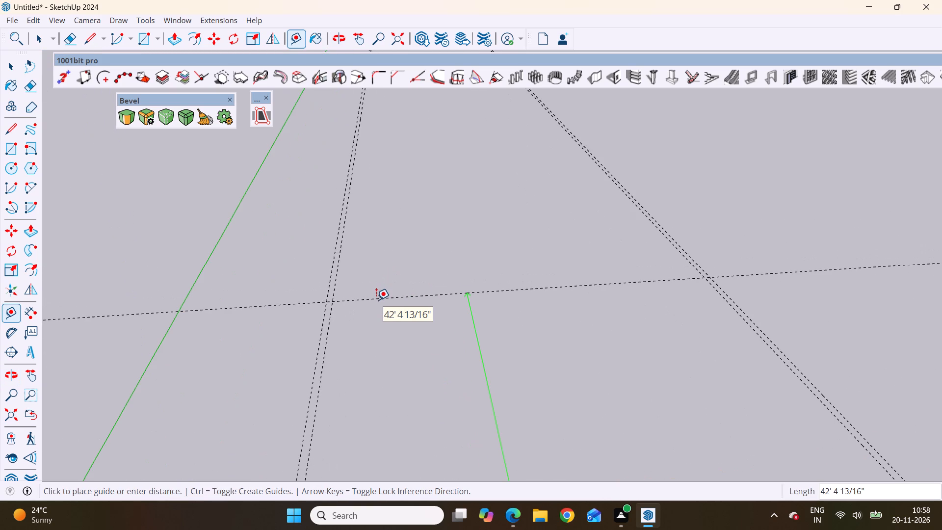
scroll(376, 300, down, 5)
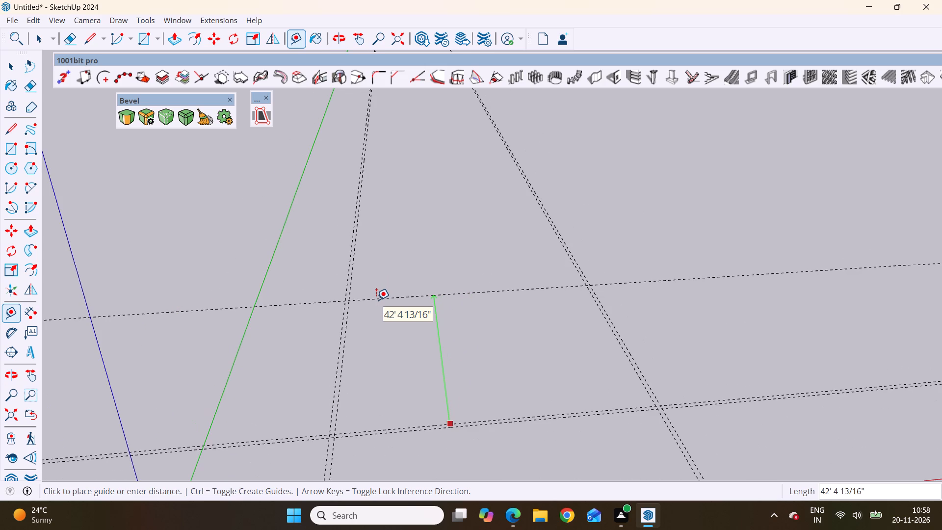
text(55)
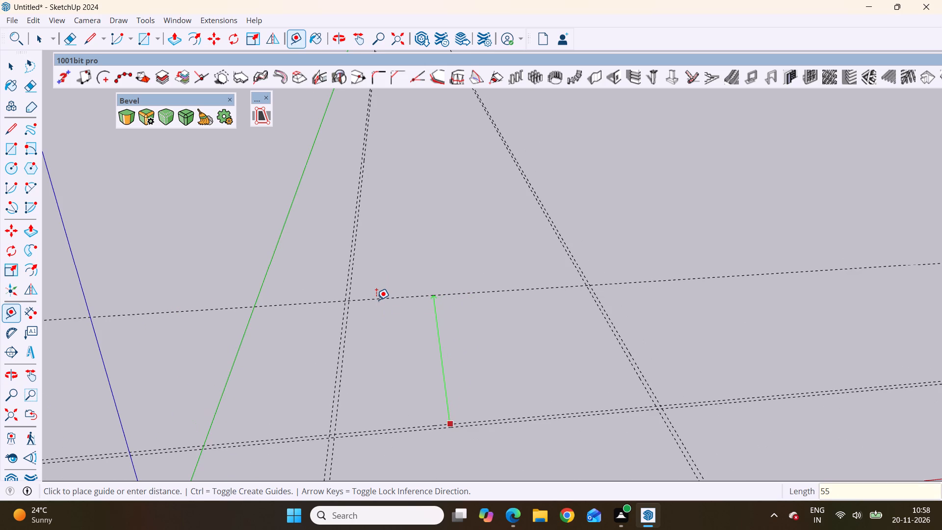
key(apostrophe)
key(Return)
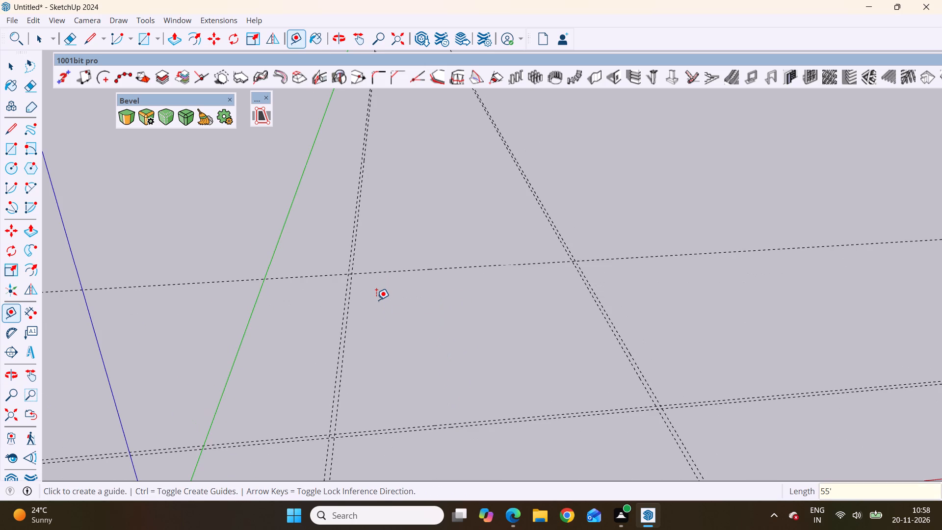
Offset a second guide 9" beyond the new 55' guide parallel to the red axis, away from the photo.
scroll(497, 284, down, 9)
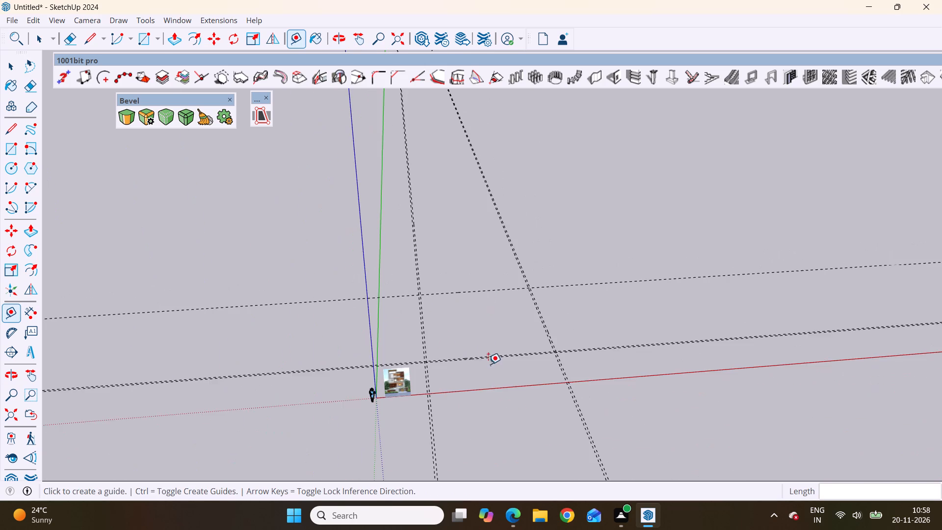
middle_drag(464, 359, 439, 318)
scroll(490, 293, up, 5)
scroll(495, 291, down, 4)
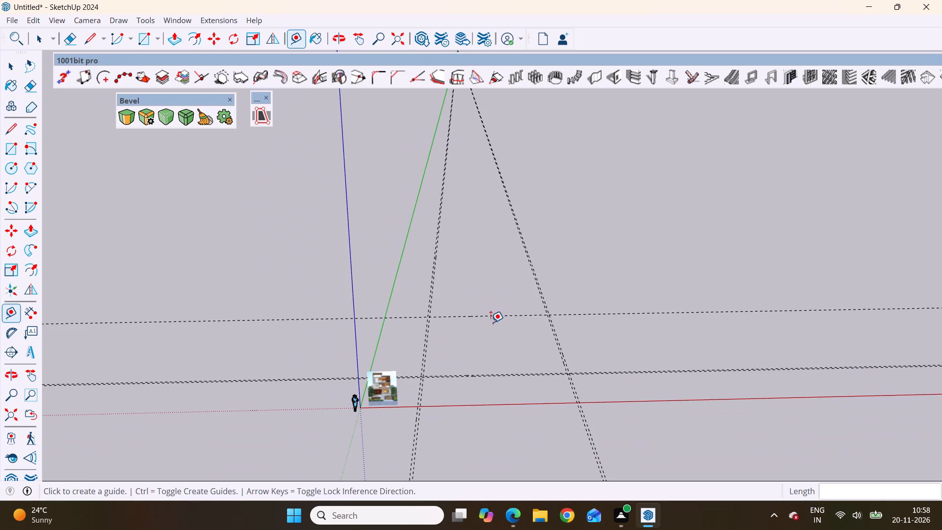
click(486, 314)
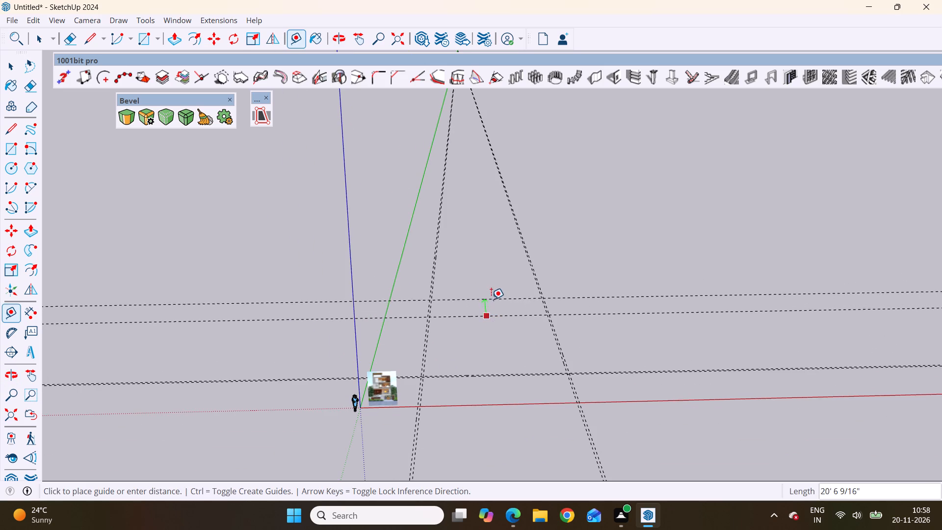
scroll(480, 306, up, 8)
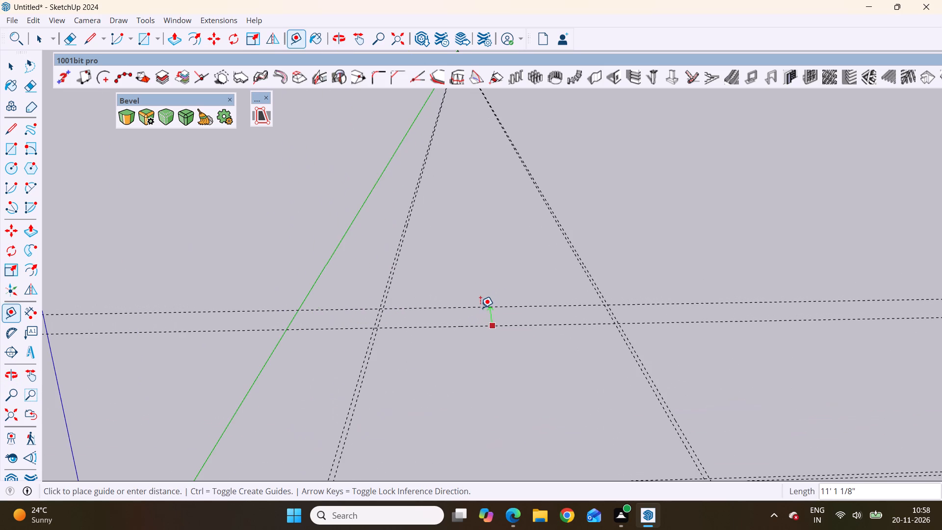
scroll(479, 311, up, 4)
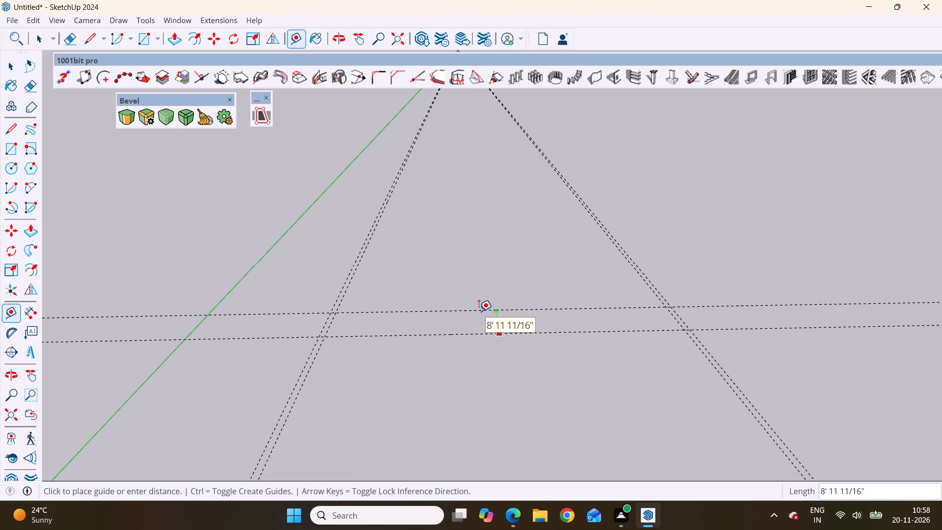
scroll(479, 311, up, 8)
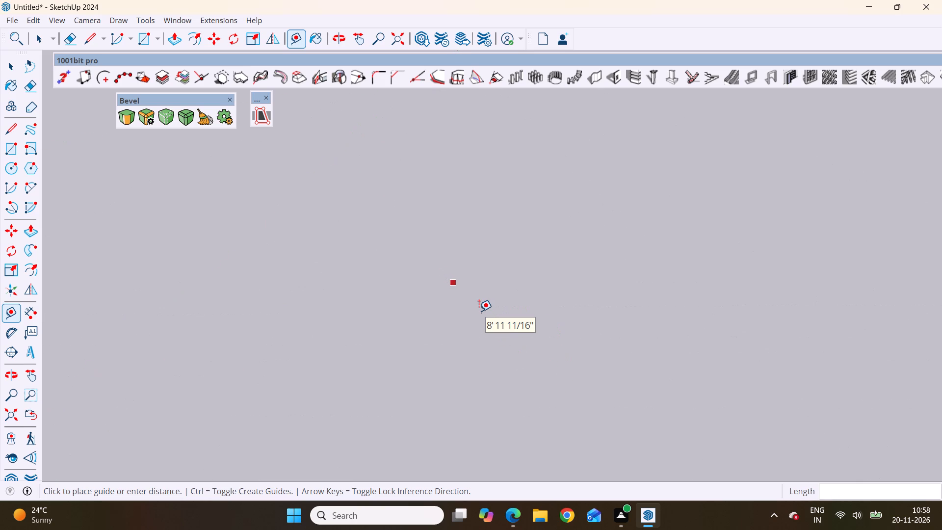
scroll(509, 234, down, 11)
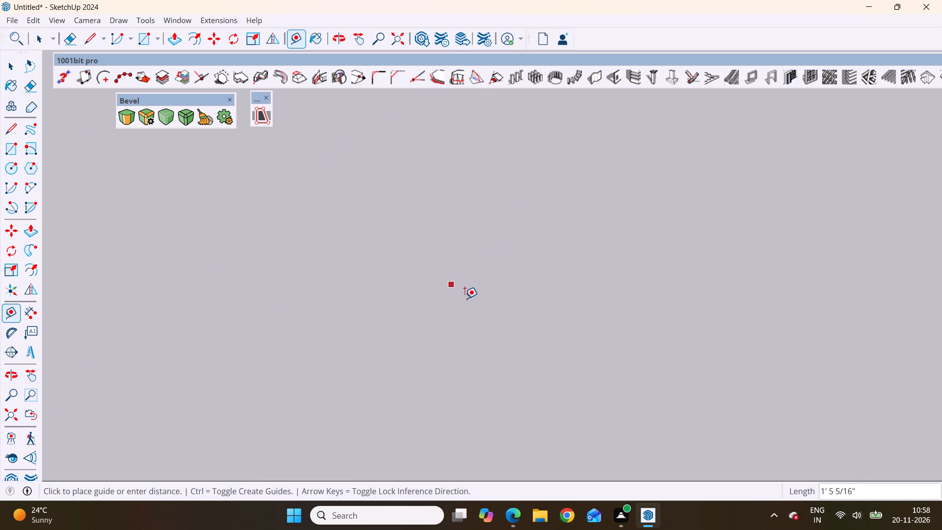
scroll(465, 298, down, 13)
scroll(472, 294, up, 1)
scroll(475, 323, down, 7)
scroll(489, 320, up, 1)
scroll(488, 324, down, 7)
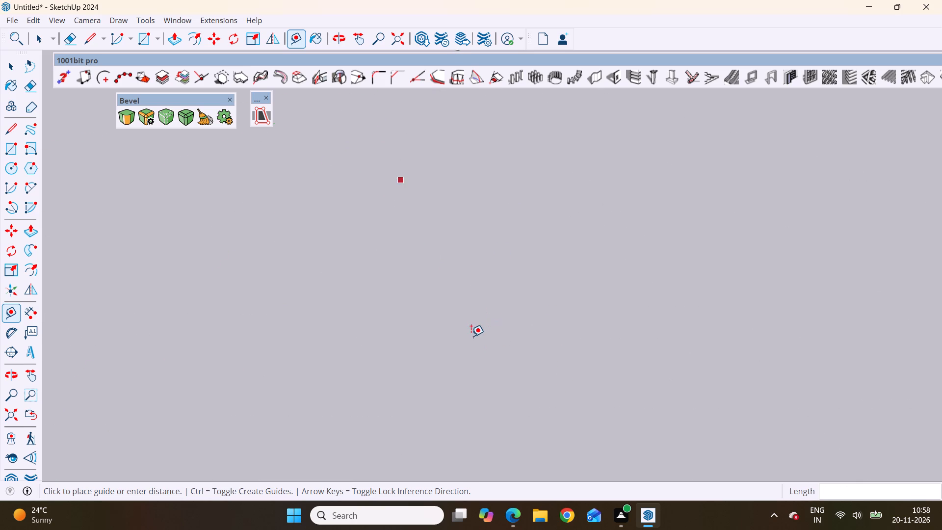
scroll(471, 336, down, 19)
scroll(503, 381, down, 8)
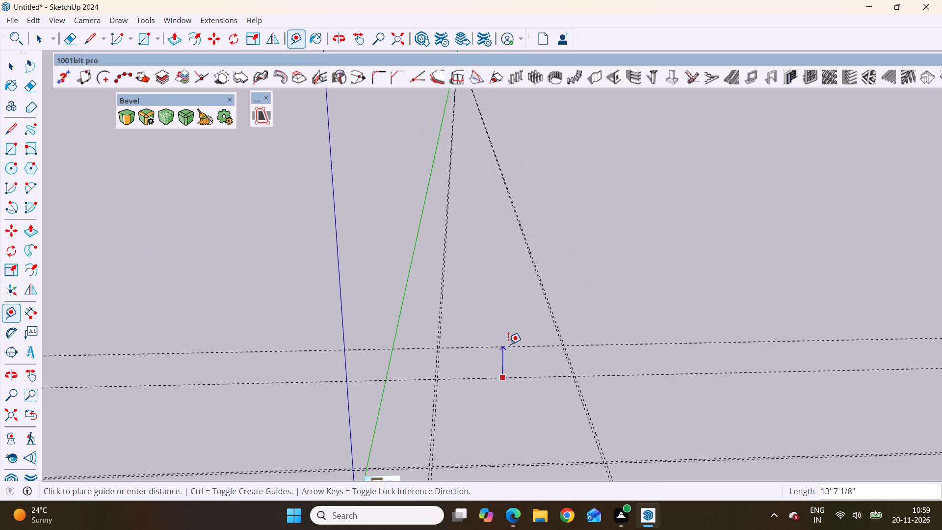
scroll(500, 368, up, 5)
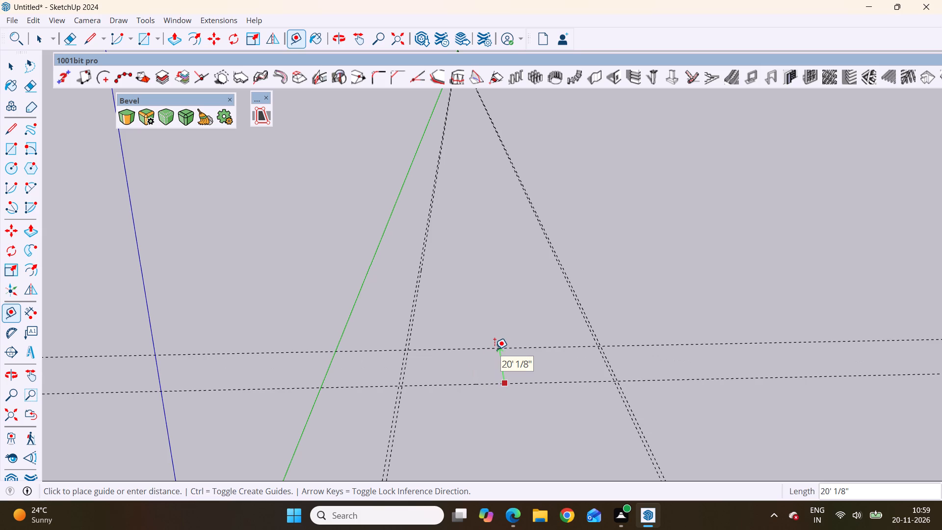
key(9)
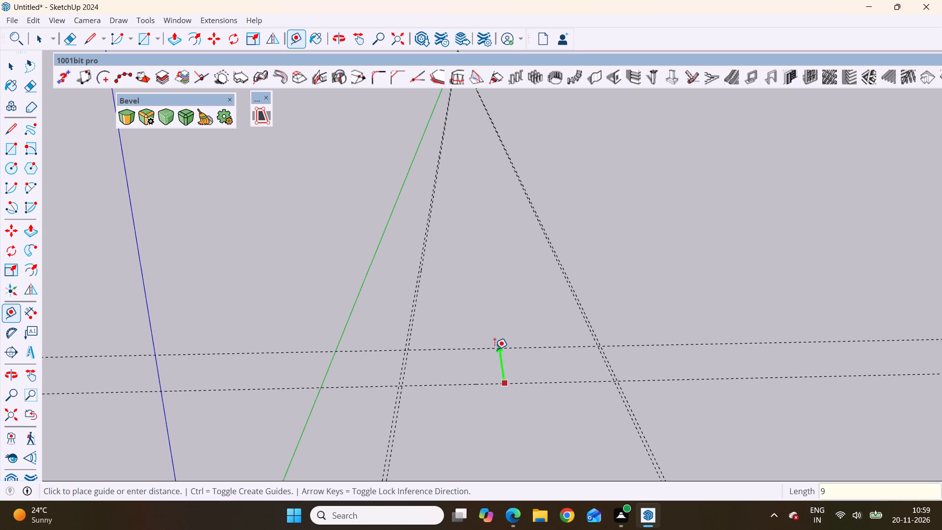
key(shift+quotedbl)
key(Return)
Examine the crossing pairs of wall guides and their position relative to the house elevation photo from several angles.
scroll(493, 350, down, 5)
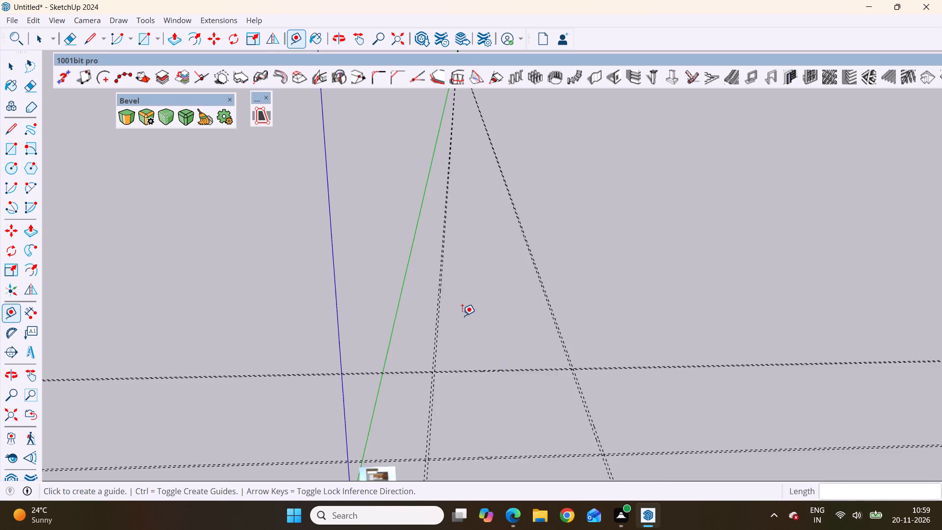
scroll(462, 316, down, 4)
scroll(549, 448, up, 4)
middle_drag(552, 380, 519, 464)
scroll(519, 464, up, 1)
scroll(493, 255, up, 3)
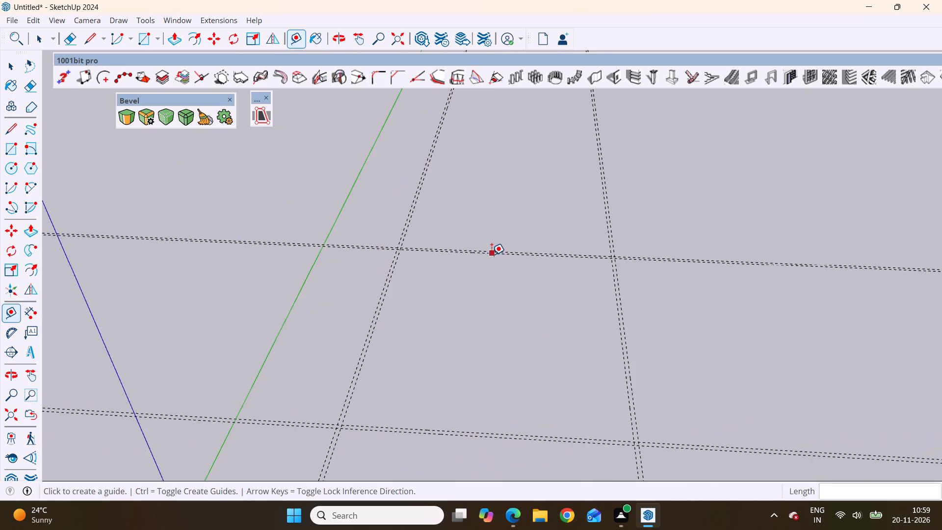
scroll(492, 255, up, 3)
middle_drag(455, 298, 504, 273)
scroll(504, 267, down, 9)
middle_drag(513, 354, 459, 366)
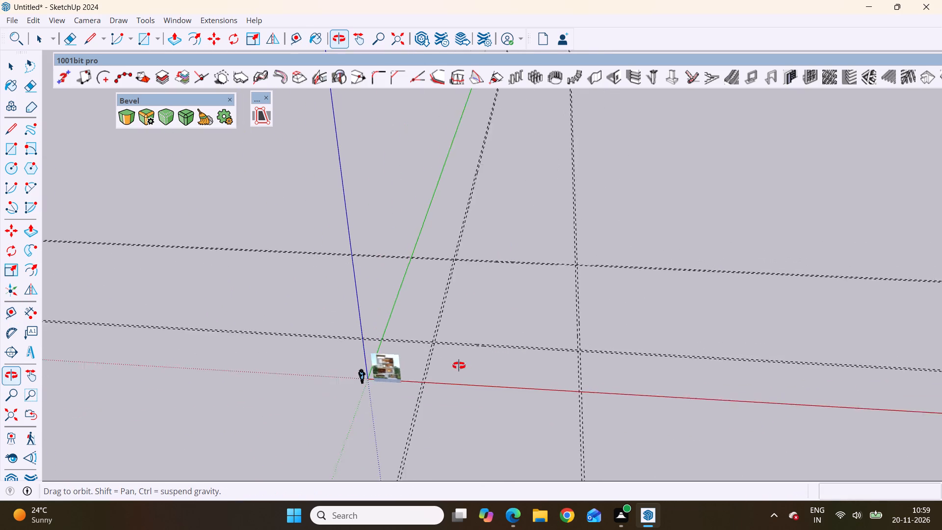
middle_drag(459, 366, 510, 388)
middle_click(510, 388)
scroll(446, 400, up, 3)
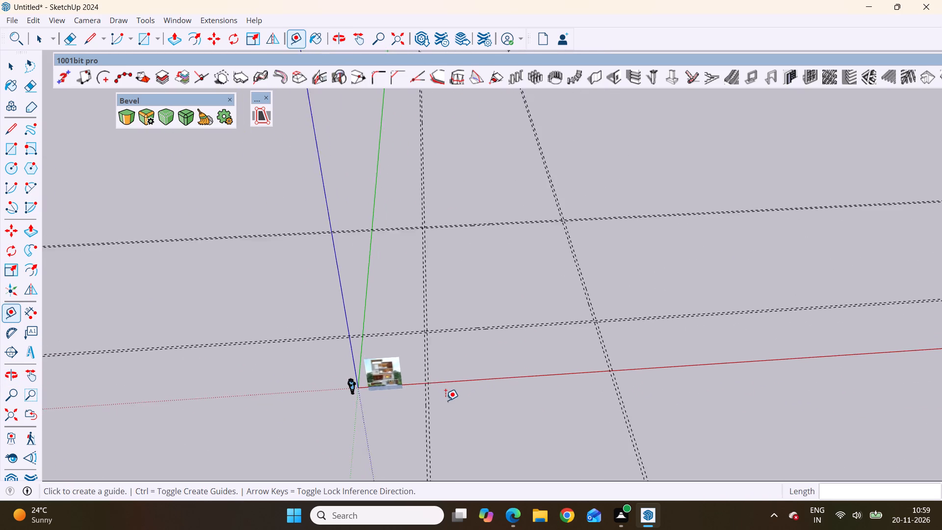
middle_drag(491, 409, 473, 351)
scroll(472, 328, up, 4)
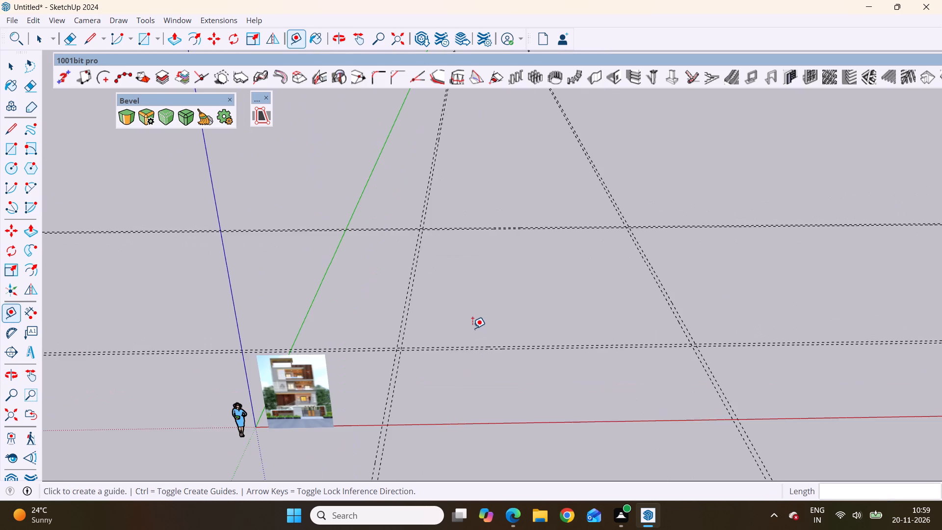
scroll(427, 291, down, 7)
middle_drag(469, 294, 527, 356)
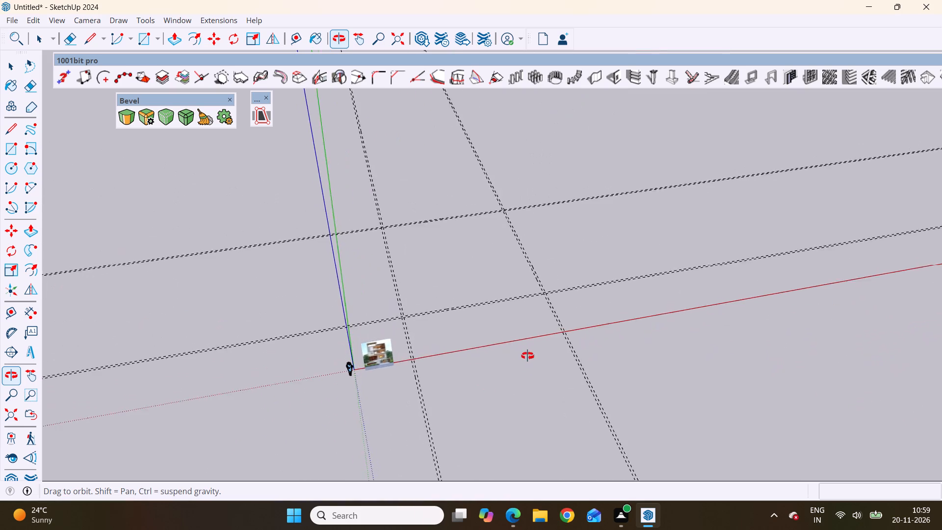
middle_drag(527, 356, 503, 334)
scroll(445, 233, up, 4)
scroll(460, 280, up, 4)
scroll(469, 303, down, 3)
middle_drag(442, 303, 414, 287)
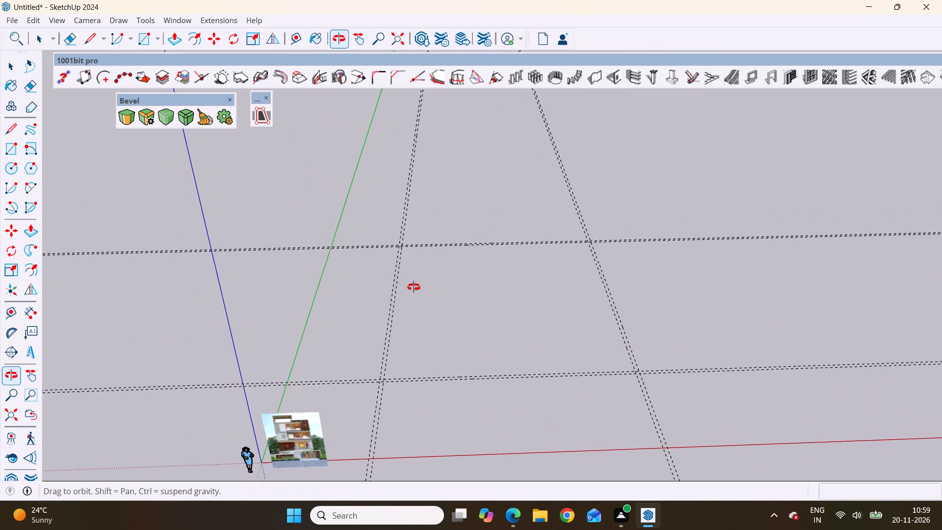
Inspect the rectangular footprint enclosed by the paired wall guides and its corner crossings, from near and far, against the house elevation photo.
middle_drag(414, 287, 428, 283)
scroll(431, 283, up, 1)
scroll(420, 245, down, 4)
middle_drag(501, 317, 508, 303)
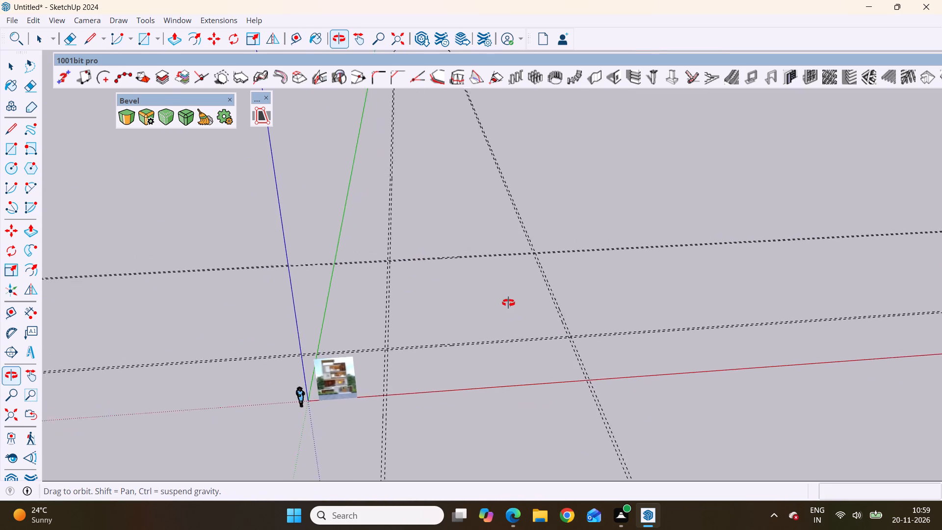
middle_drag(508, 303, 522, 290)
scroll(519, 247, up, 6)
middle_drag(523, 305, 529, 290)
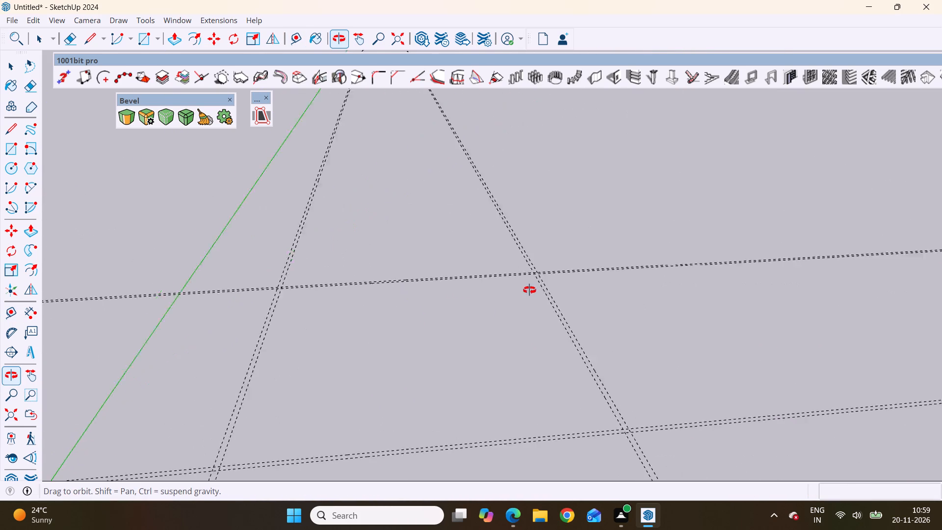
middle_drag(529, 290, 538, 289)
middle_drag(538, 289, 508, 362)
scroll(501, 330, down, 4)
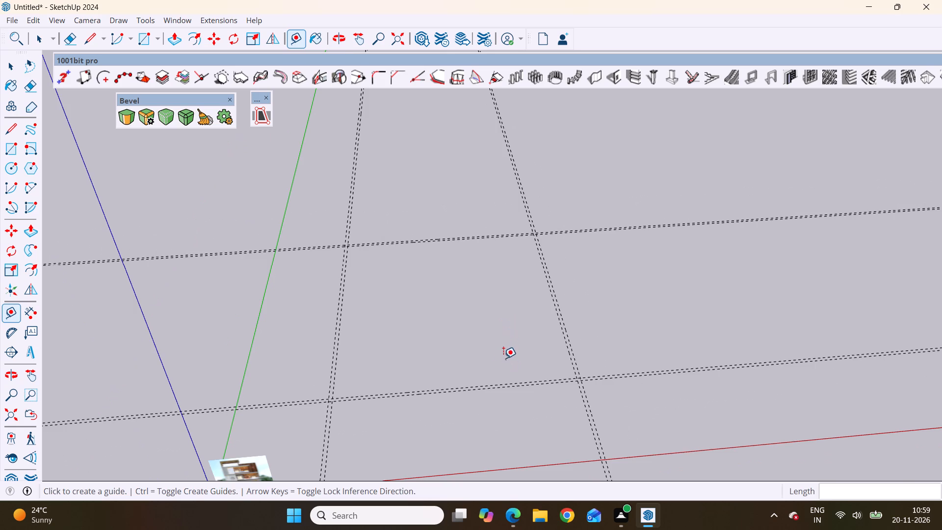
middle_drag(503, 358, 486, 342)
scroll(385, 285, up, 5)
scroll(375, 260, down, 4)
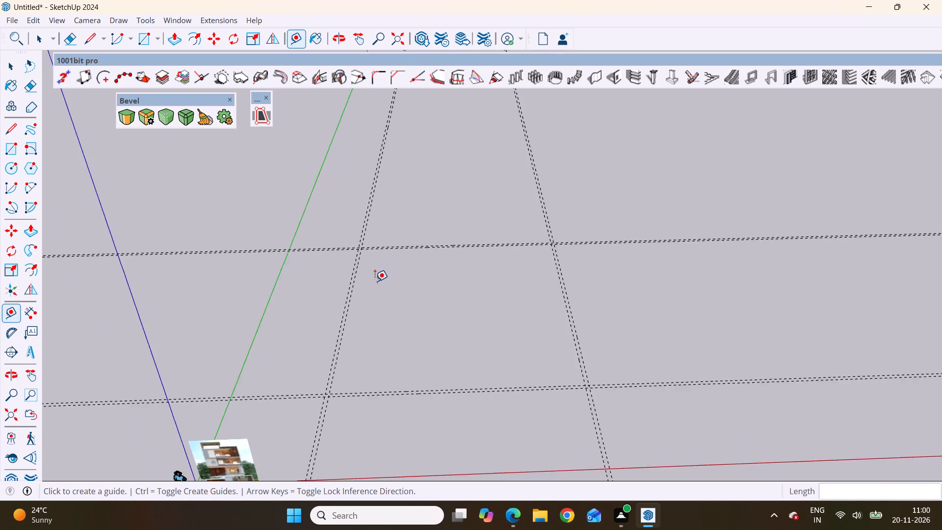
scroll(375, 281, down, 2)
middle_drag(413, 336, 427, 298)
scroll(427, 298, up, 4)
middle_click(427, 298)
scroll(427, 298, down, 7)
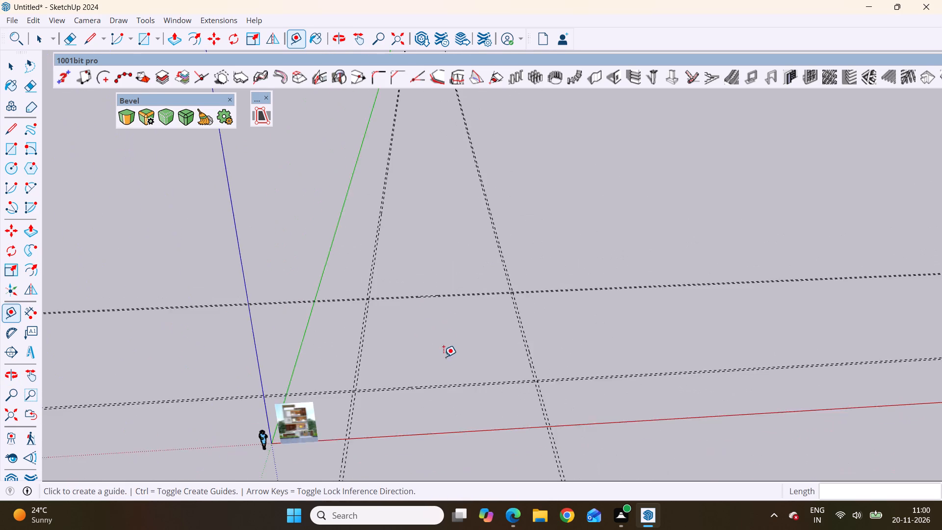
middle_drag(437, 357, 431, 337)
scroll(471, 343, down, 5)
middle_drag(468, 343, 463, 412)
scroll(421, 344, up, 9)
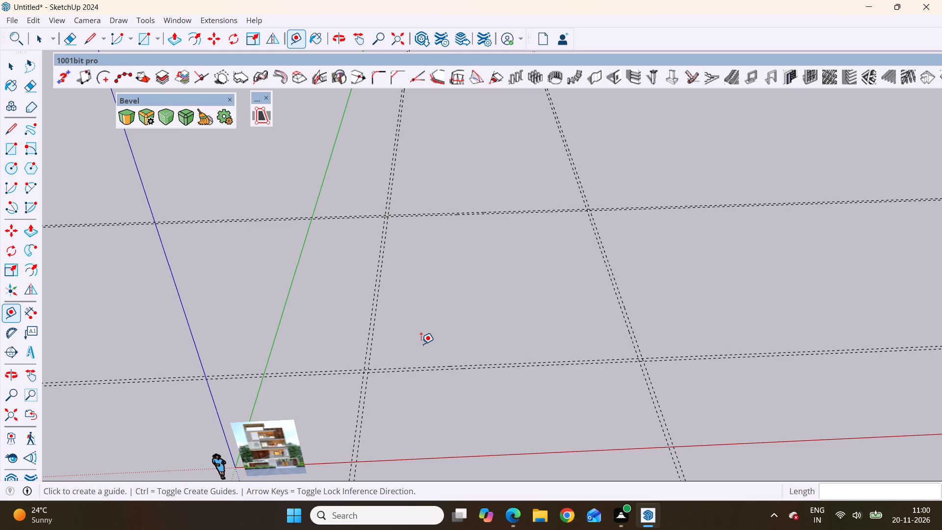
scroll(423, 300, down, 6)
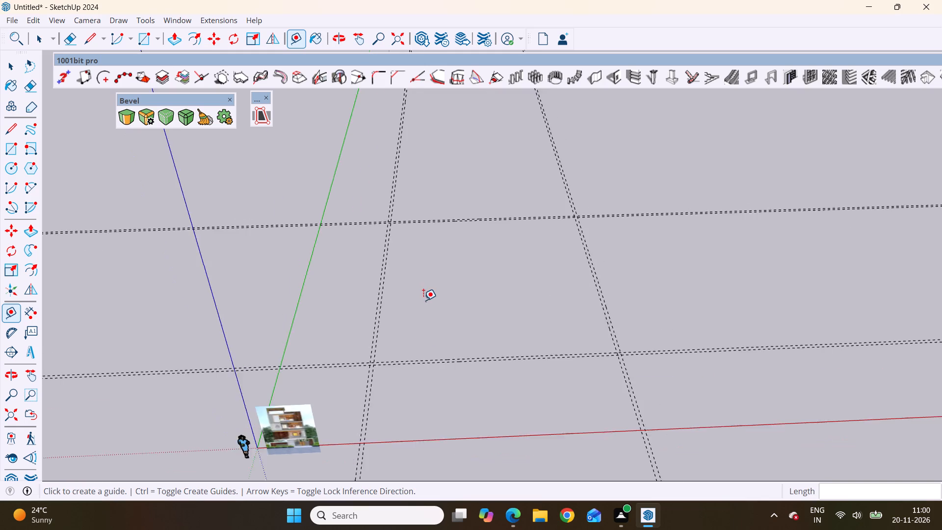
scroll(423, 300, down, 3)
middle_drag(467, 341, 472, 306)
scroll(472, 306, up, 7)
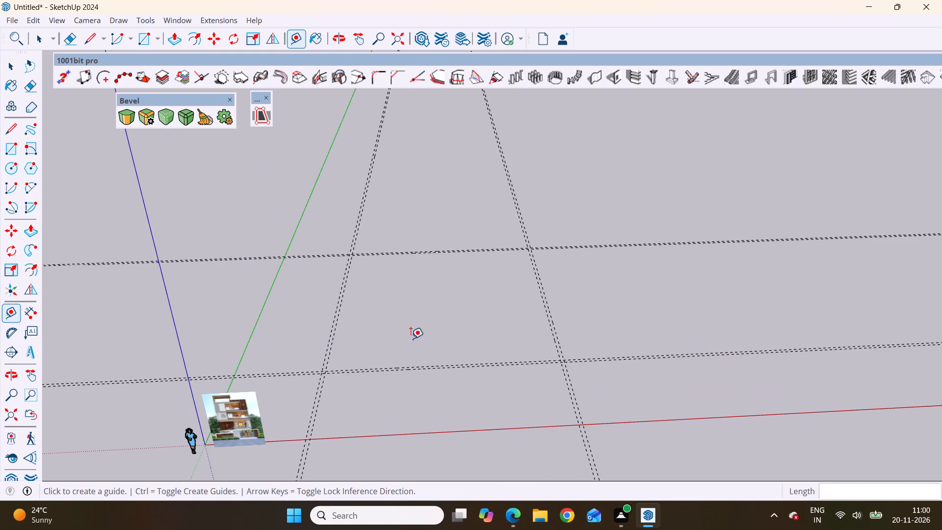
scroll(320, 369, up, 5)
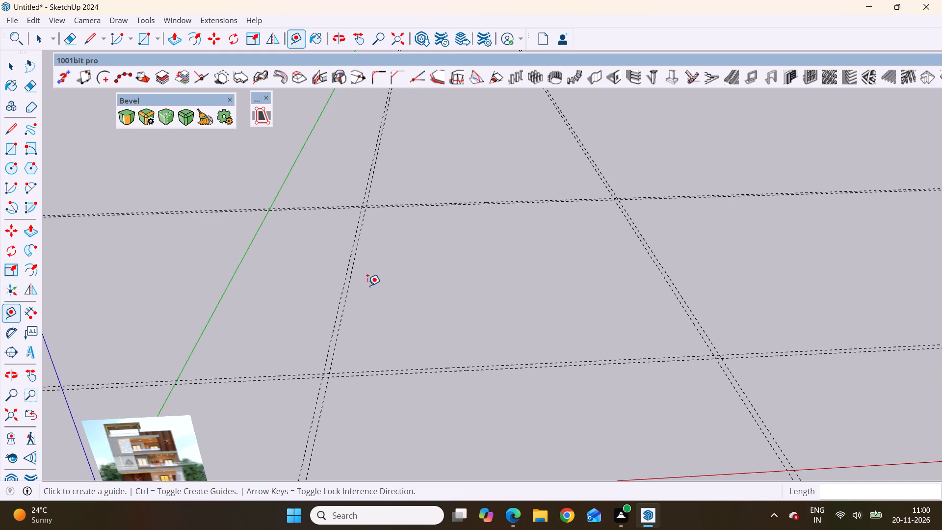
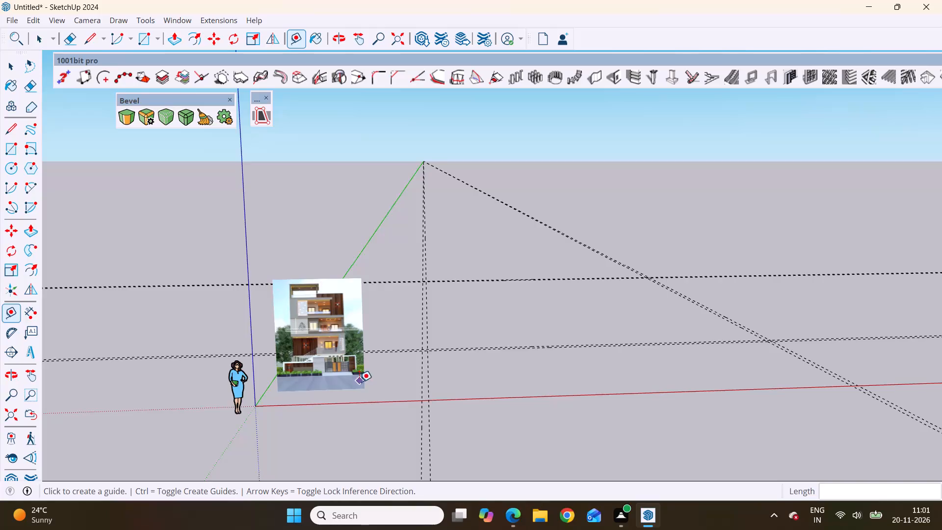
Place a guide parallel to the green axis 25' inside the footprint from the inner guide of the 9" pair nearest the photo.
scroll(317, 372, down, 5)
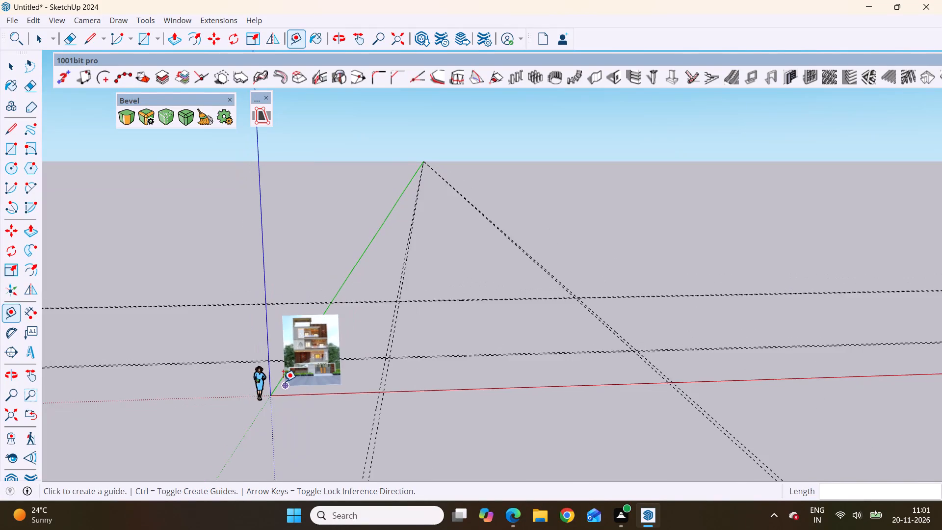
scroll(283, 381, down, 5)
middle_drag(423, 384, 414, 461)
scroll(354, 328, up, 3)
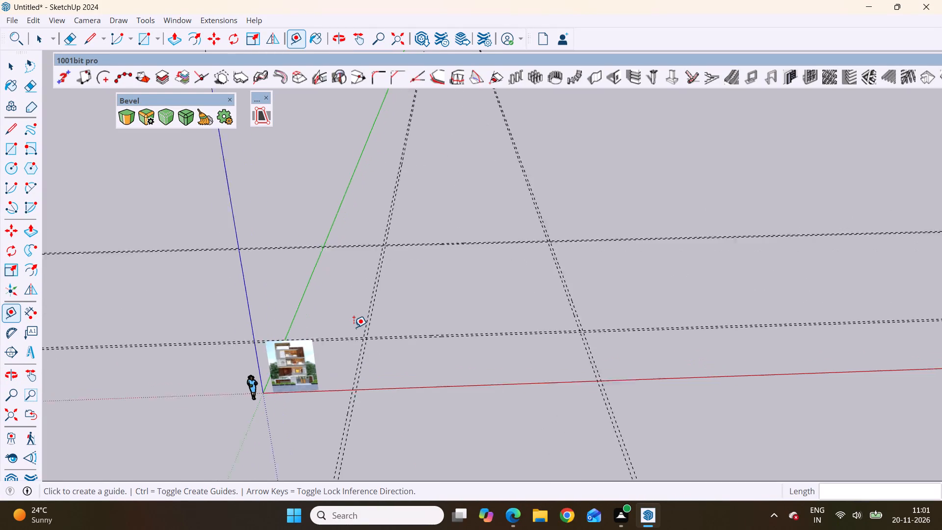
scroll(354, 327, up, 3)
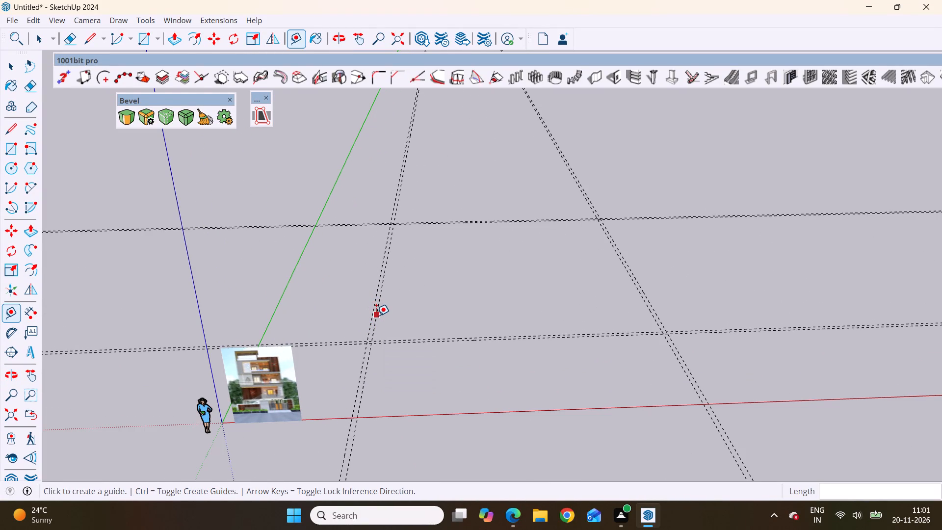
click(376, 316)
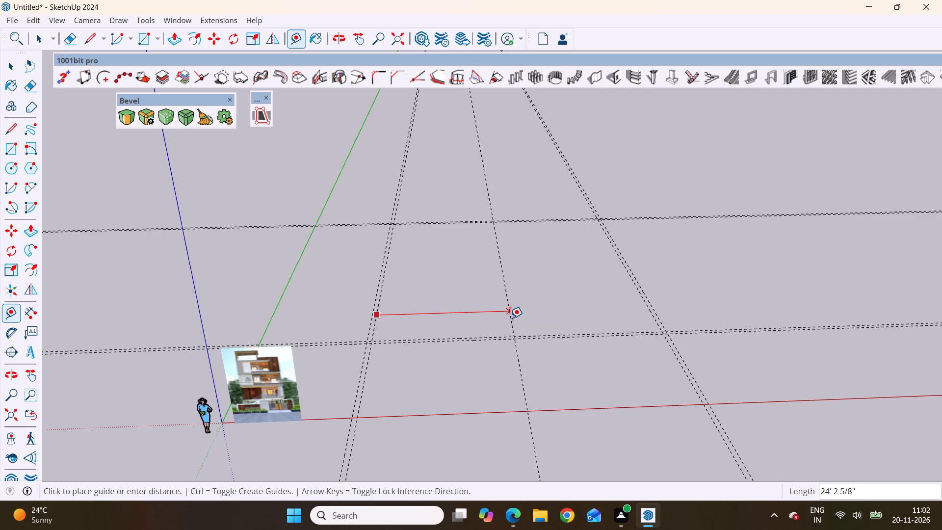
key(2)
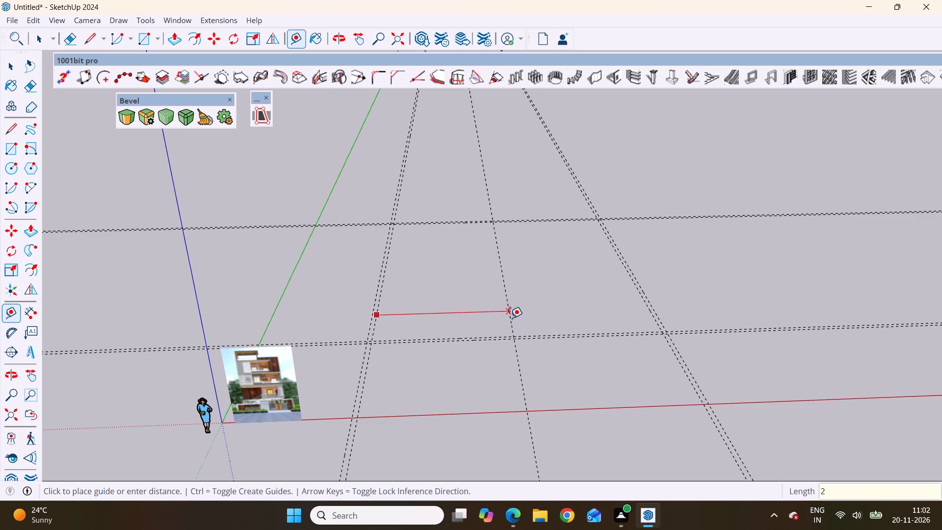
key(5)
key(apostrophe)
key(Return)
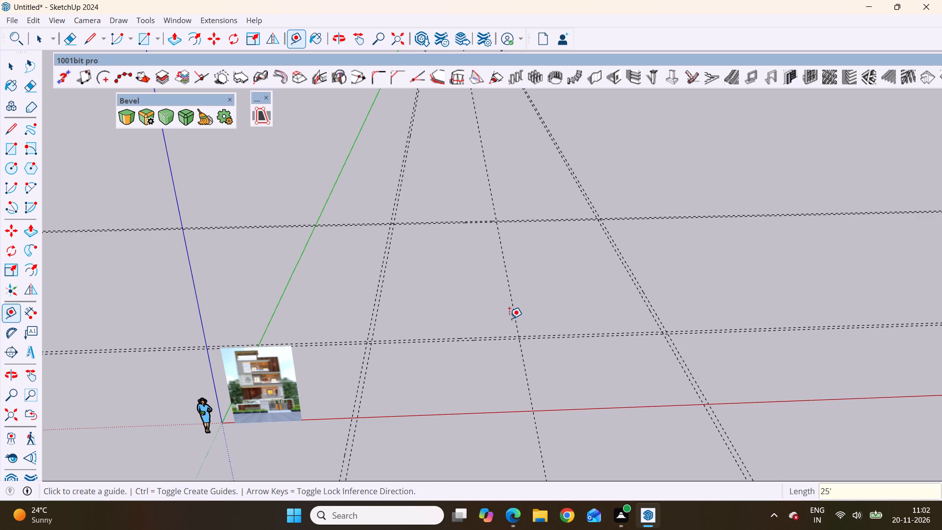
Offset a second guide 9" beyond the new 25' guide parallel to the green axis, away from the photo.
scroll(479, 363, down, 4)
middle_drag(497, 433, 491, 475)
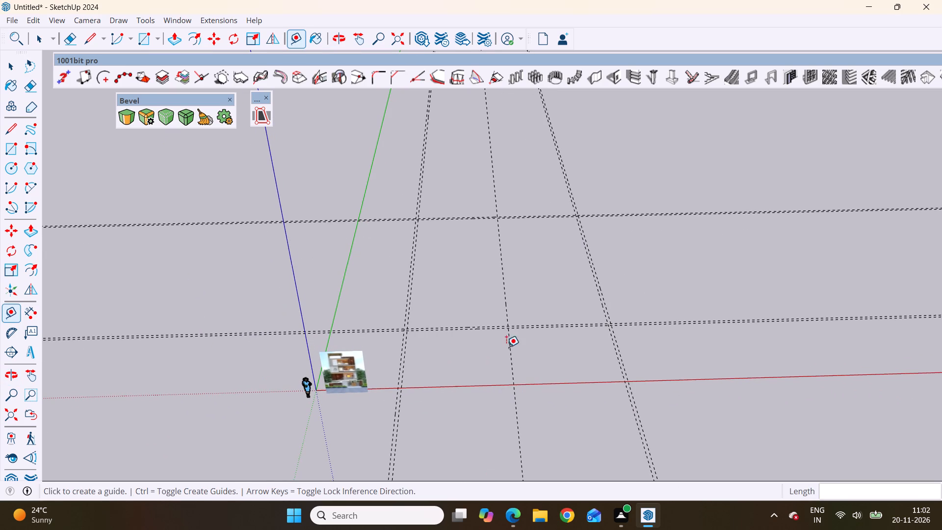
click(502, 294)
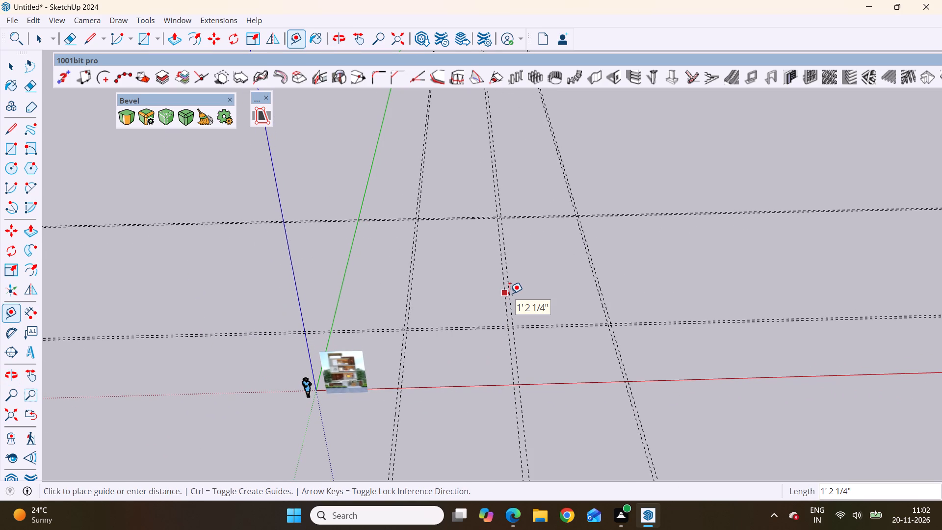
key(9)
key(shift+quotedbl)
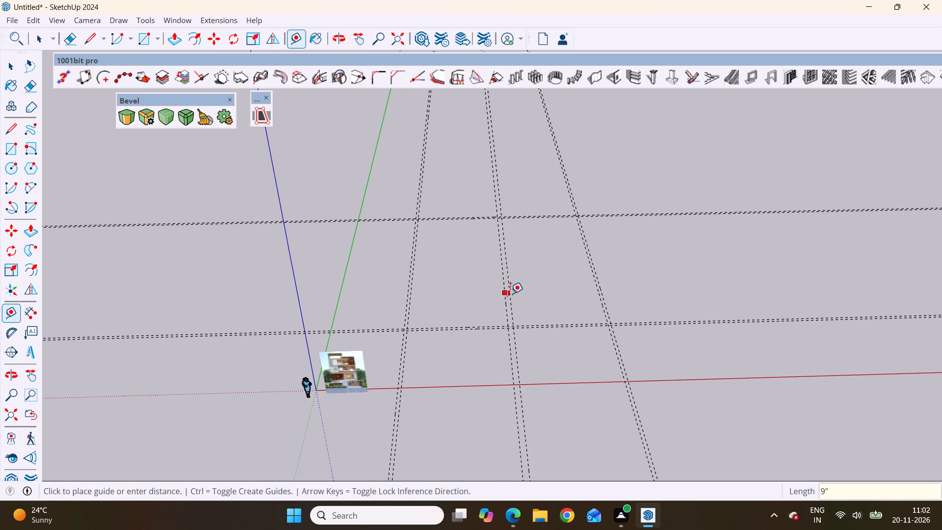
key(Return)
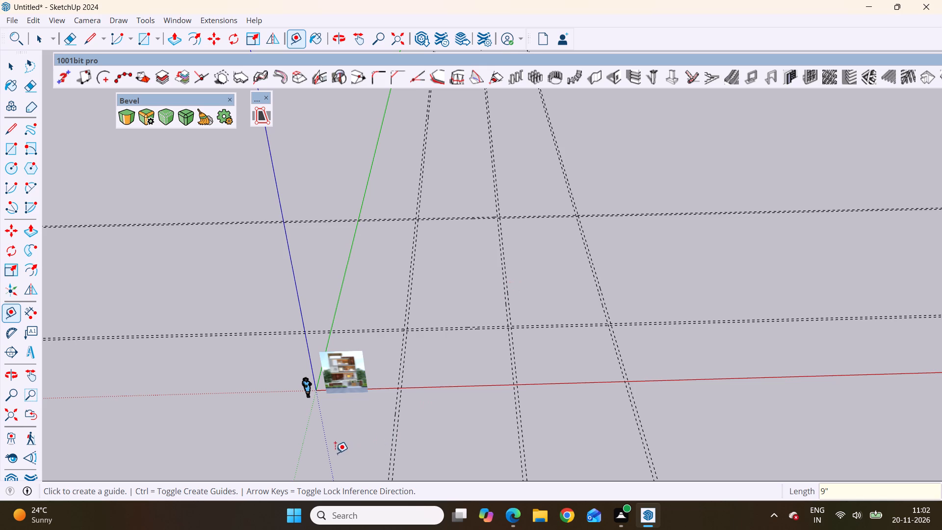
Examine the floors and facade in the house elevation photo up close, and compare them with the wall guide layout from above.
scroll(336, 451, down, 3)
middle_drag(336, 450, 340, 351)
scroll(340, 352, up, 12)
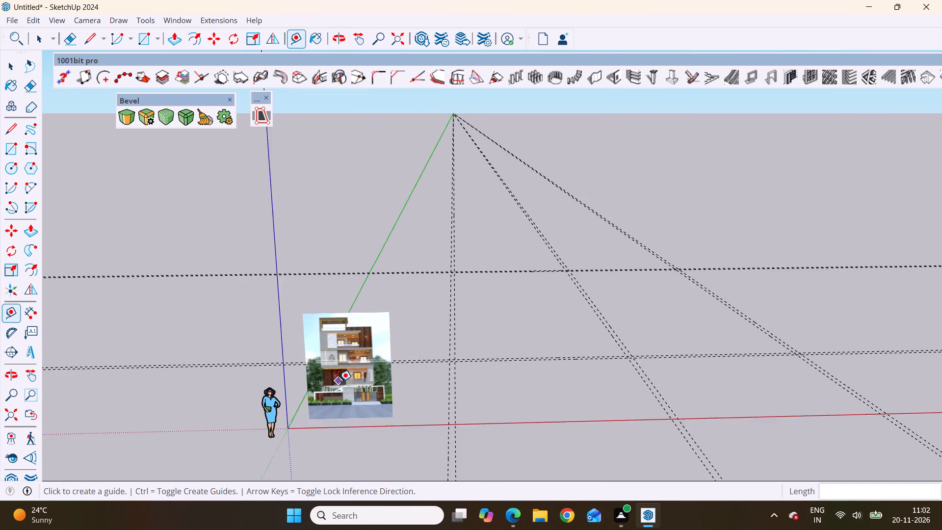
scroll(339, 381, up, 2)
scroll(324, 294, down, 4)
scroll(338, 376, up, 9)
scroll(340, 373, down, 6)
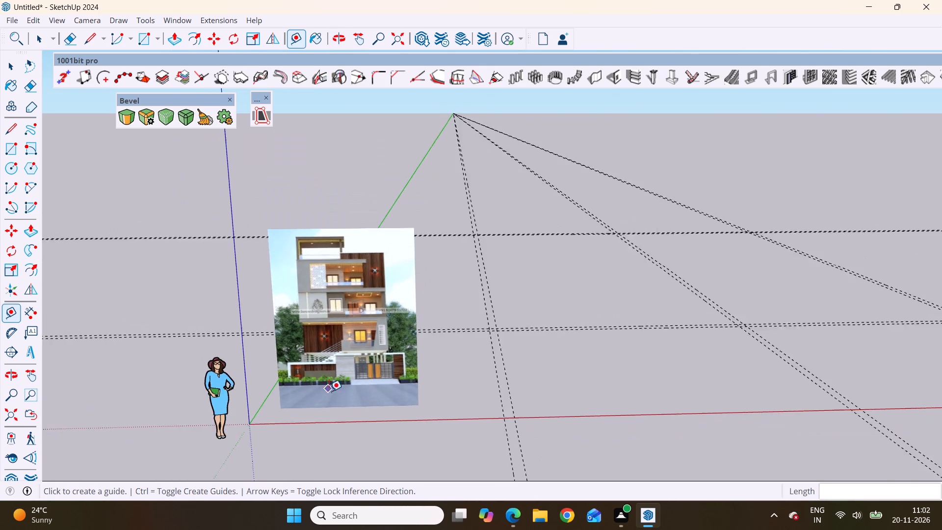
scroll(329, 391, down, 1)
middle_drag(372, 395, 383, 395)
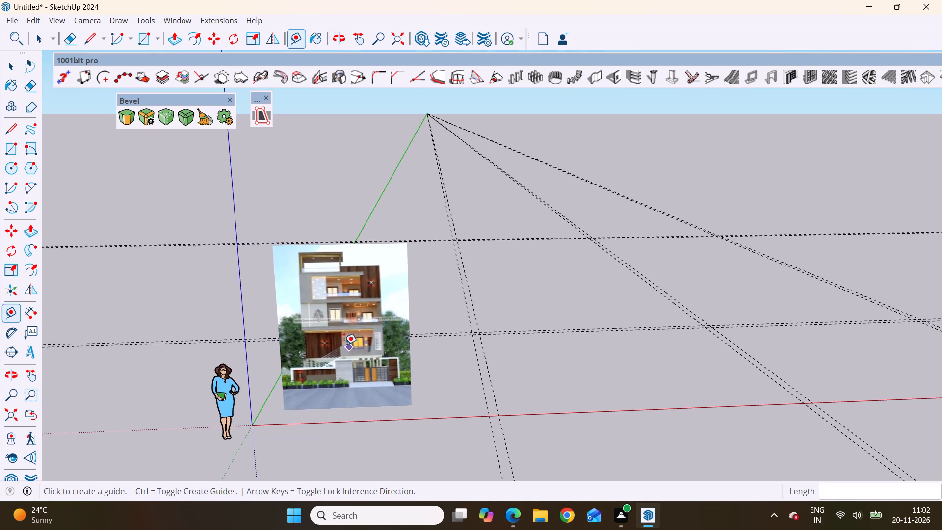
scroll(331, 337, up, 7)
middle_drag(335, 351, 334, 318)
scroll(334, 318, up, 3)
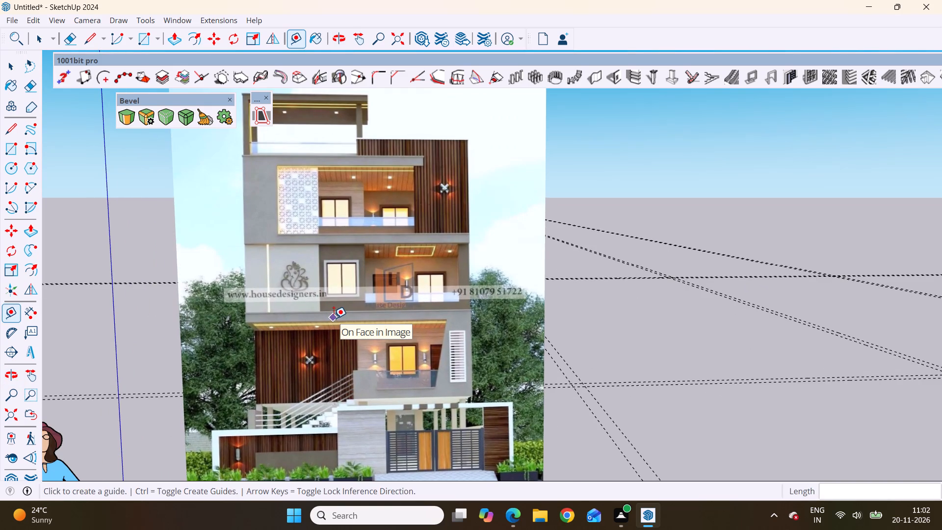
scroll(302, 333, down, 7)
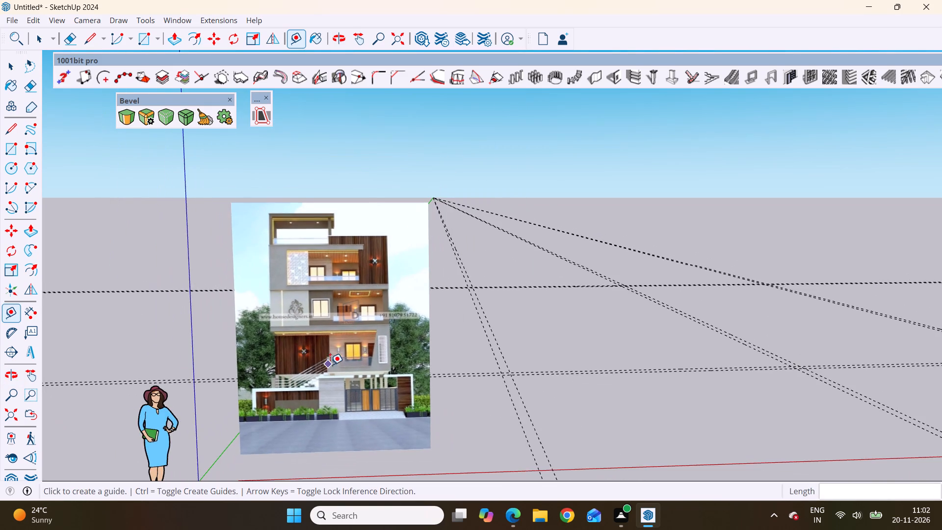
scroll(354, 357, up, 3)
middle_drag(354, 357, 356, 351)
scroll(354, 357, up, 1)
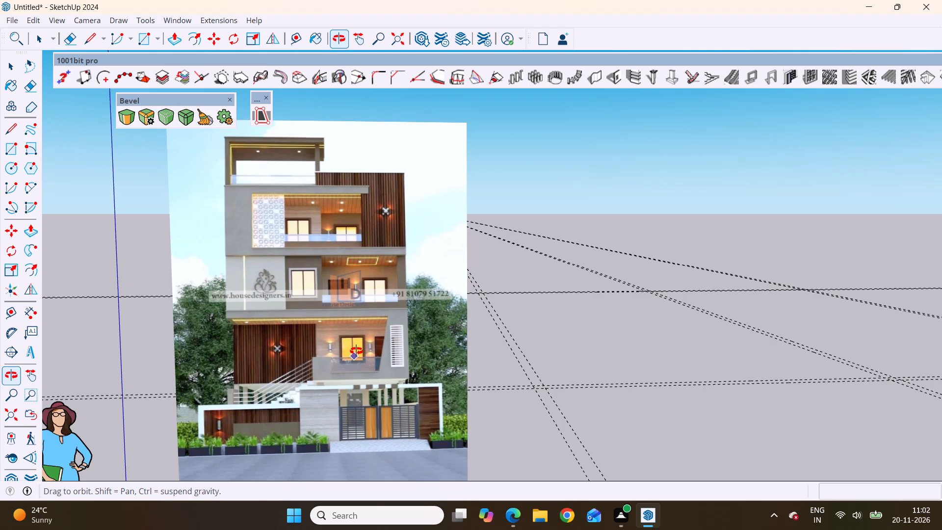
middle_drag(356, 351, 356, 351)
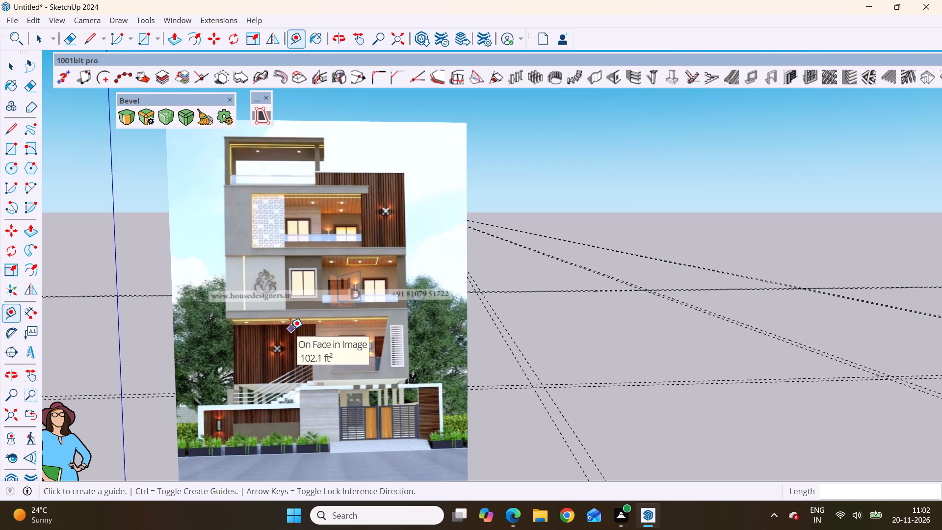
scroll(290, 329, down, 13)
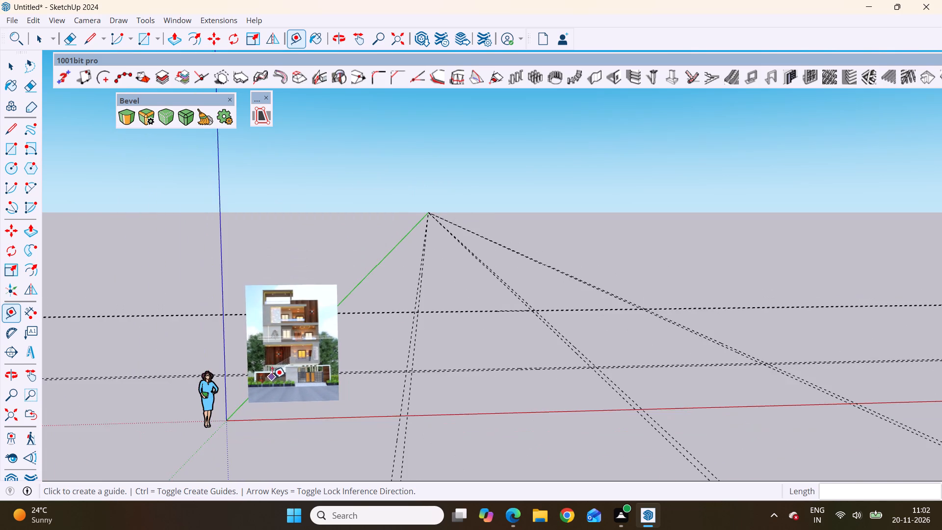
scroll(272, 378, down, 12)
middle_drag(391, 358, 404, 477)
scroll(351, 324, up, 5)
middle_drag(376, 369, 392, 371)
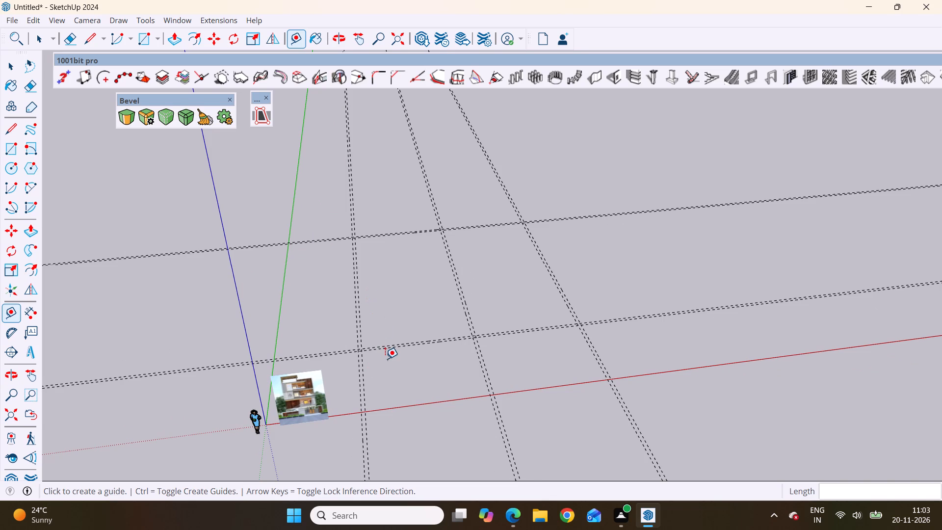
scroll(385, 359, up, 2)
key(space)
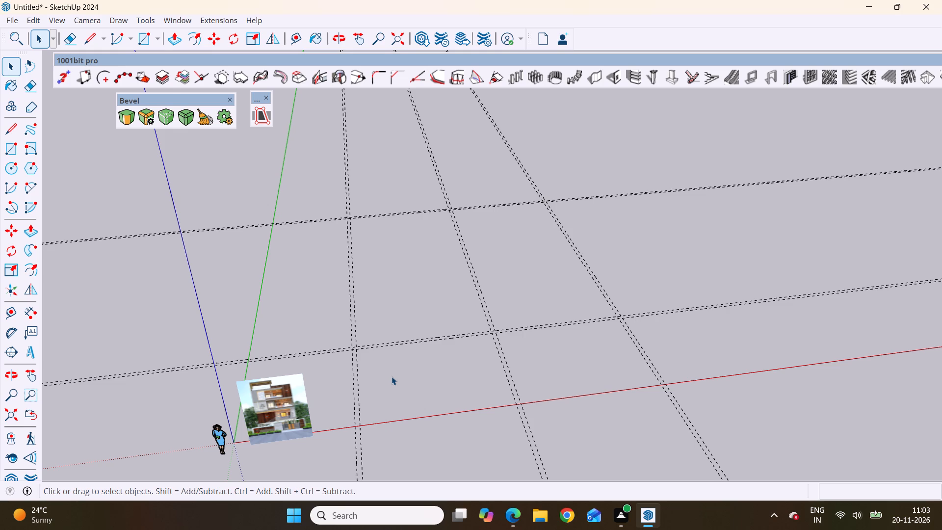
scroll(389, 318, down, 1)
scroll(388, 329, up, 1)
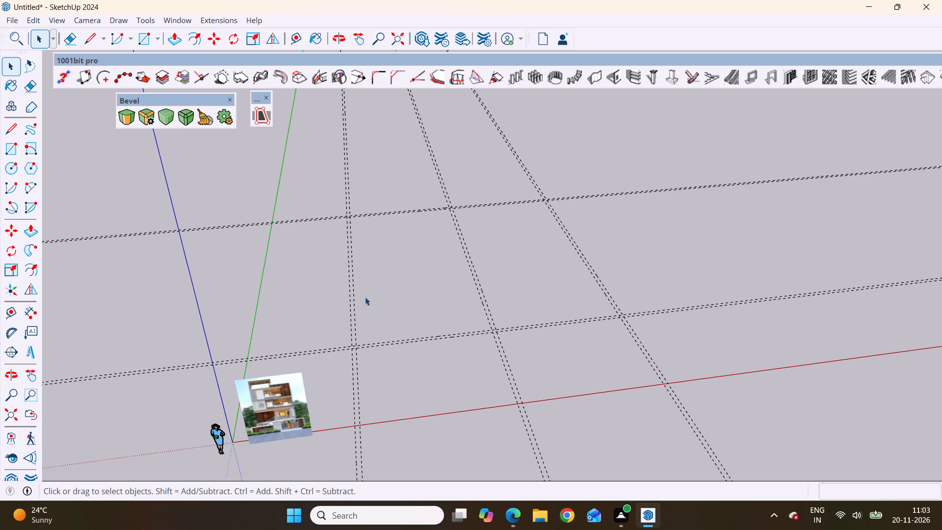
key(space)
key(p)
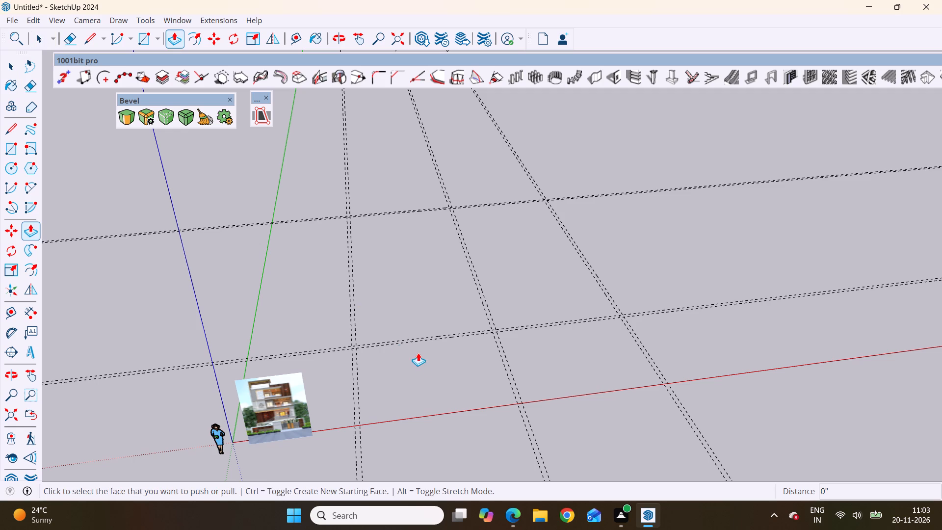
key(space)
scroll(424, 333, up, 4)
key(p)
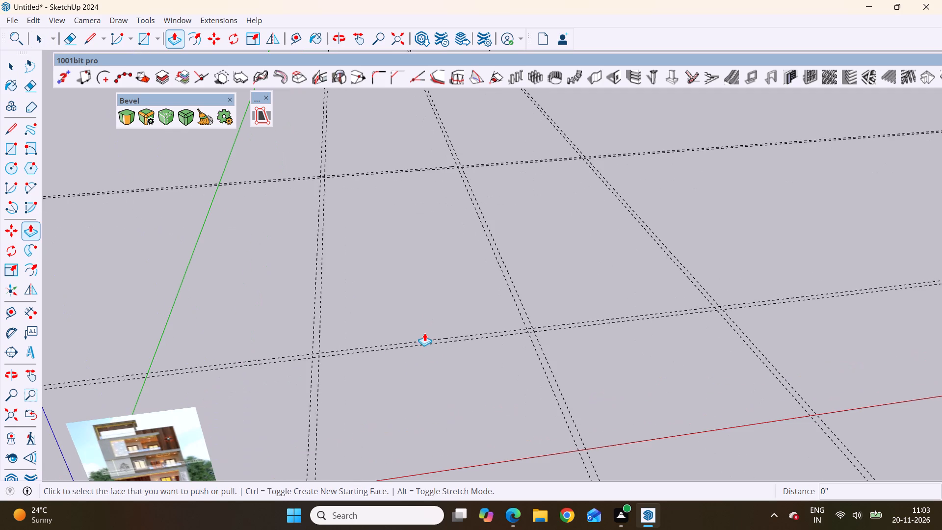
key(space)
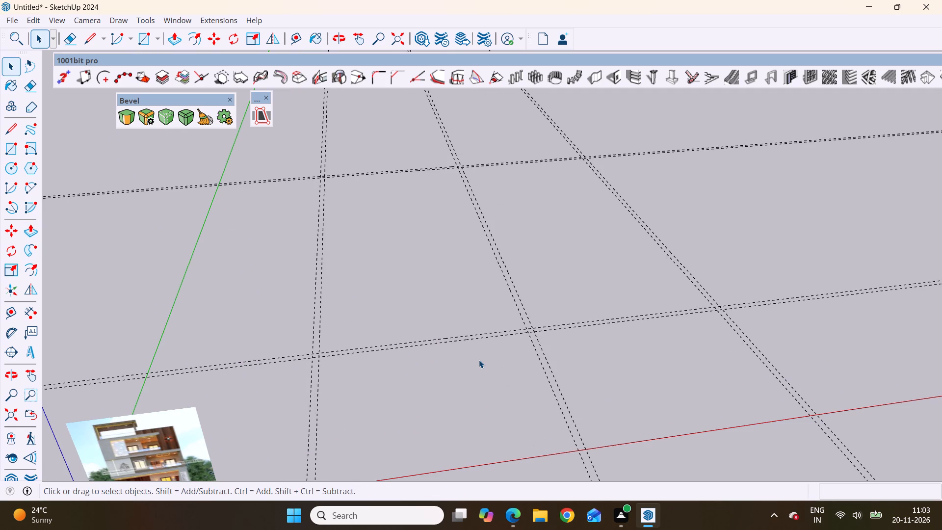
Place a guide parallel to the red axis 25' inside the footprint from the inner guide of the 9" pair nearest the photo.
key(t)
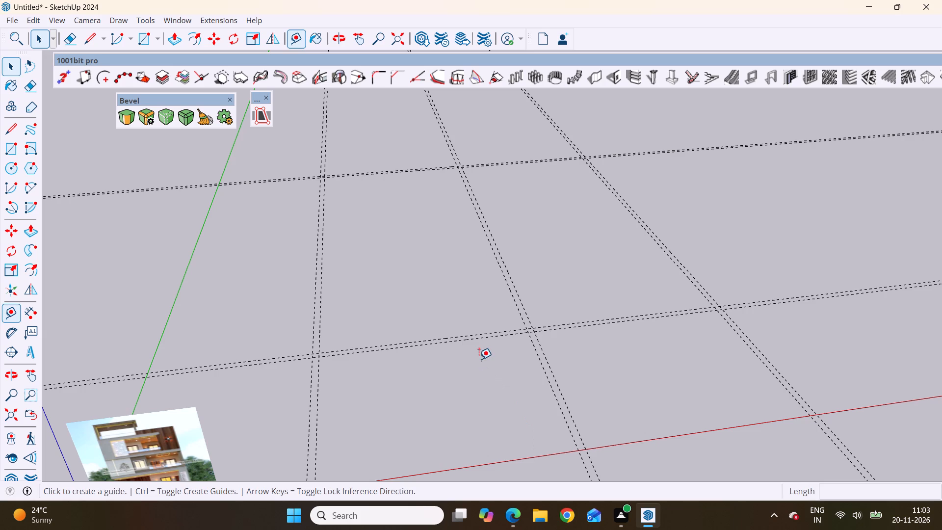
scroll(475, 393, down, 4)
scroll(393, 337, up, 5)
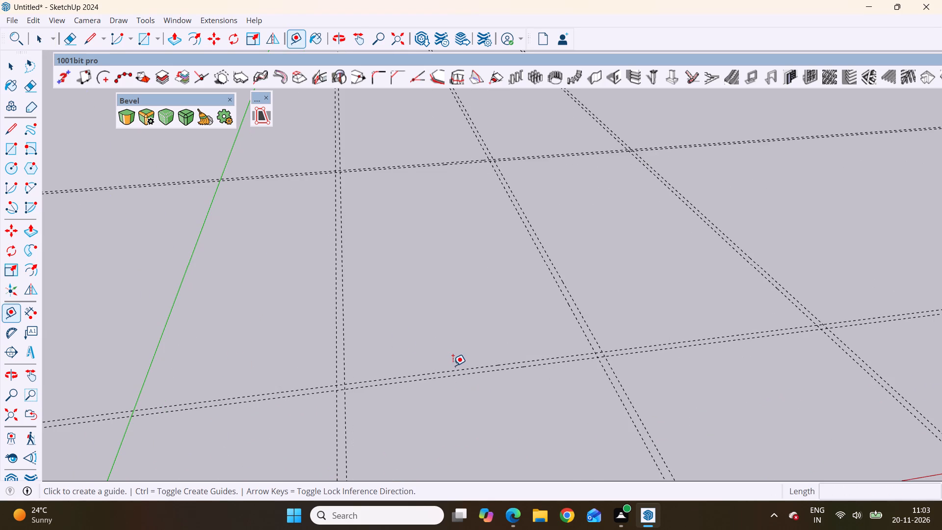
click(454, 370)
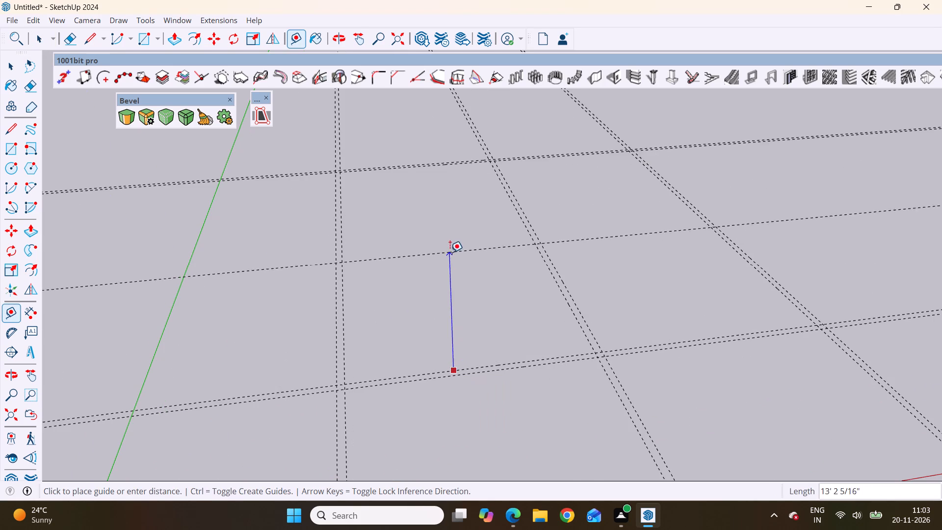
scroll(421, 307, down, 4)
middle_drag(459, 289, 437, 315)
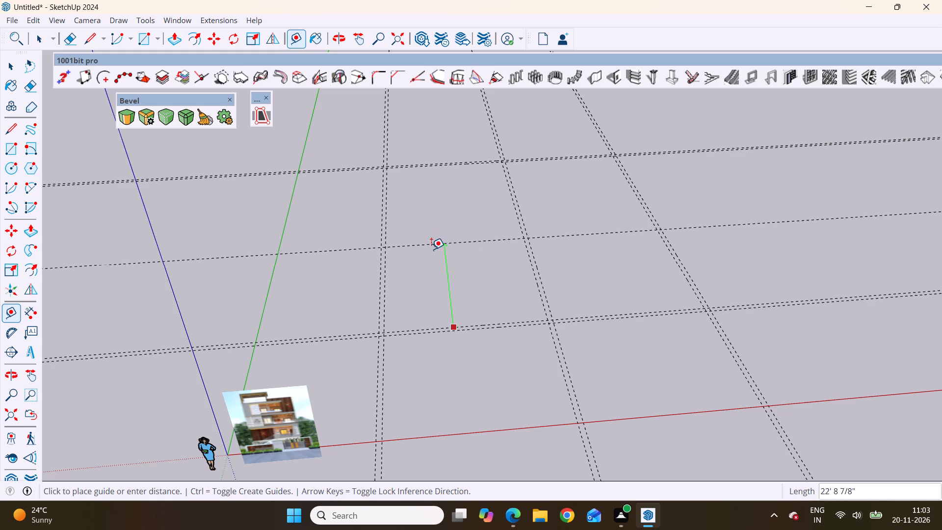
scroll(432, 251, up, 3)
middle_drag(432, 251, 484, 240)
scroll(484, 240, up, 1)
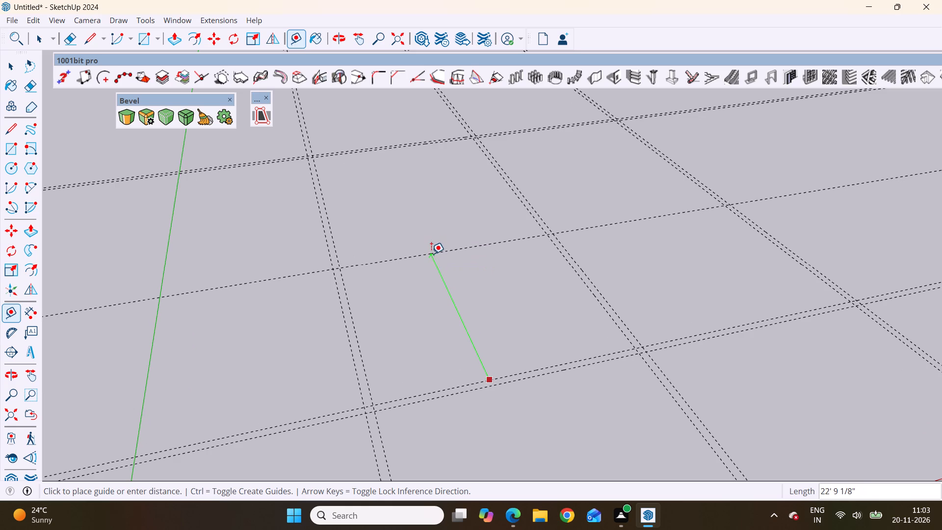
scroll(431, 253, down, 5)
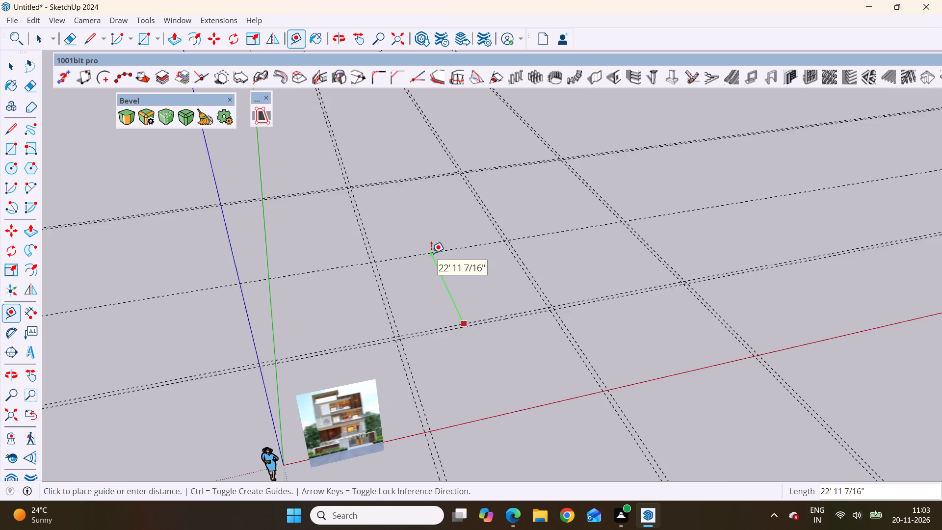
scroll(431, 253, down, 2)
middle_drag(427, 244, 491, 271)
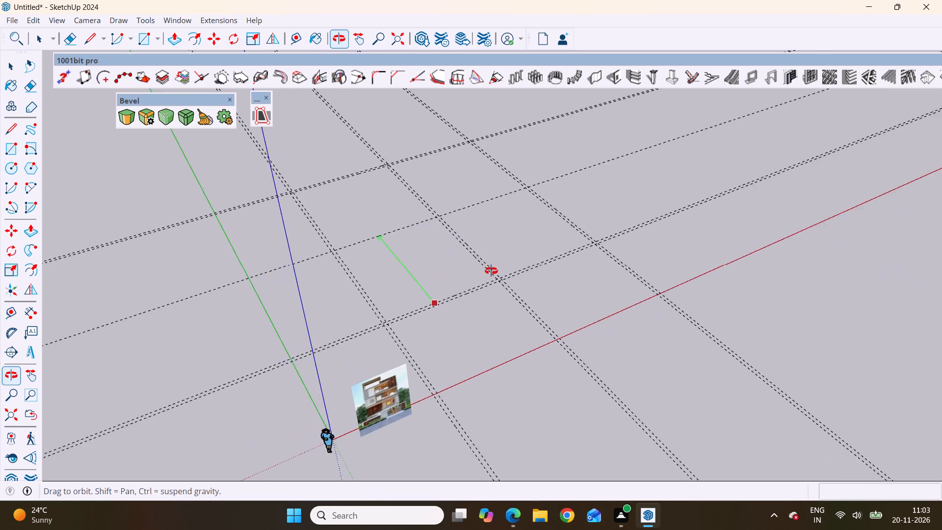
middle_drag(491, 271, 439, 249)
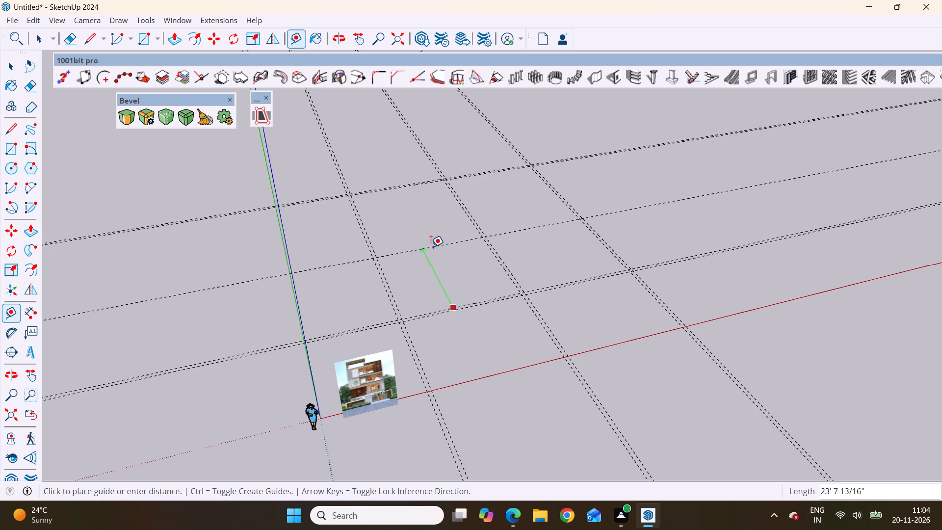
middle_drag(453, 253, 525, 288)
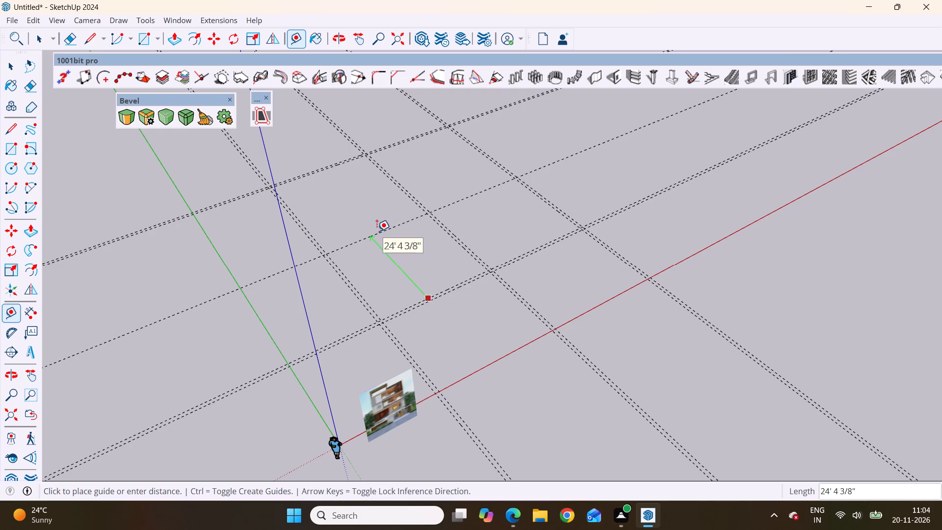
text(25)
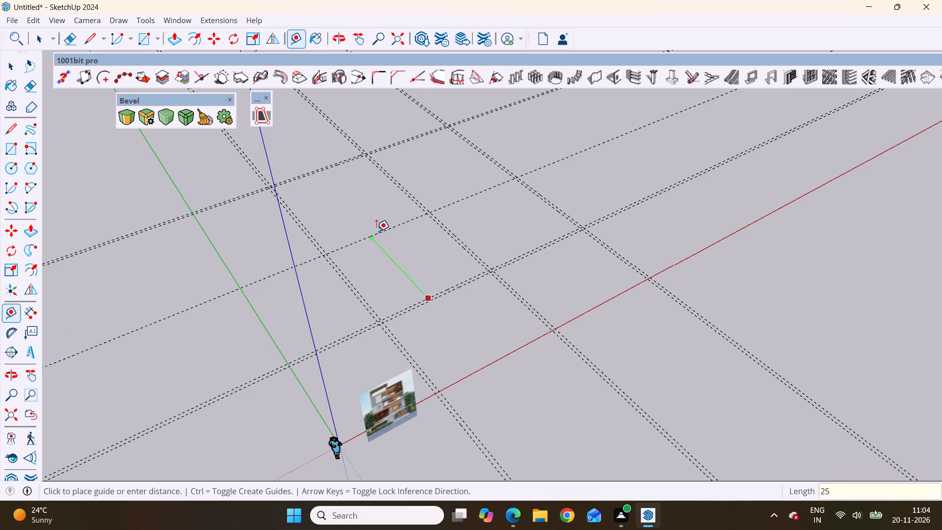
key(apostrophe)
key(Return)
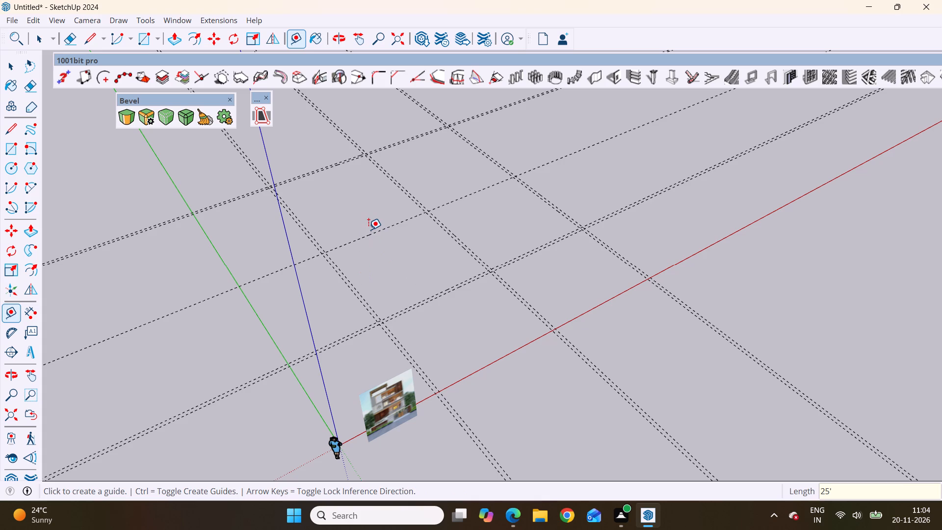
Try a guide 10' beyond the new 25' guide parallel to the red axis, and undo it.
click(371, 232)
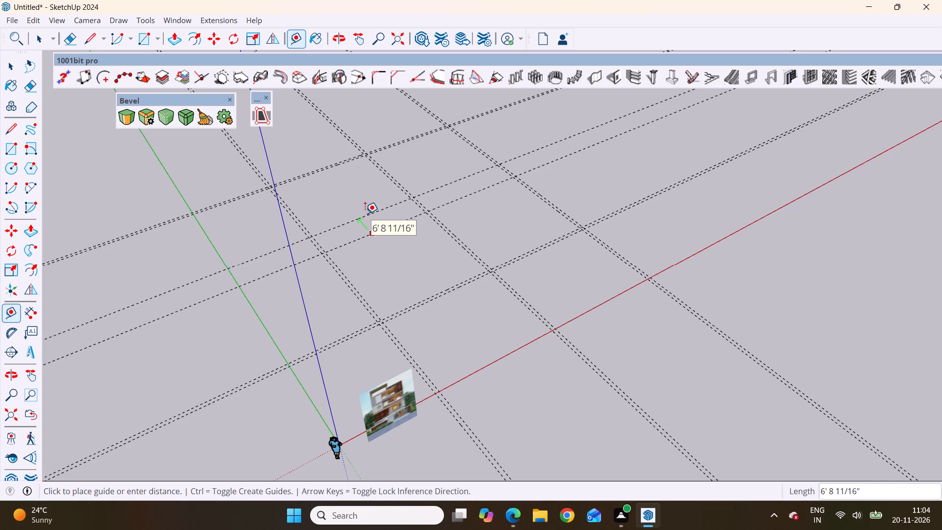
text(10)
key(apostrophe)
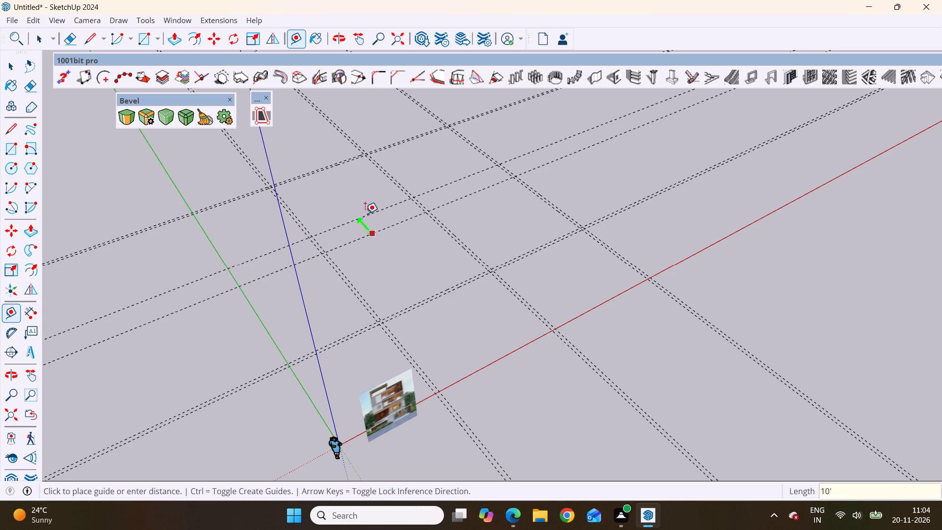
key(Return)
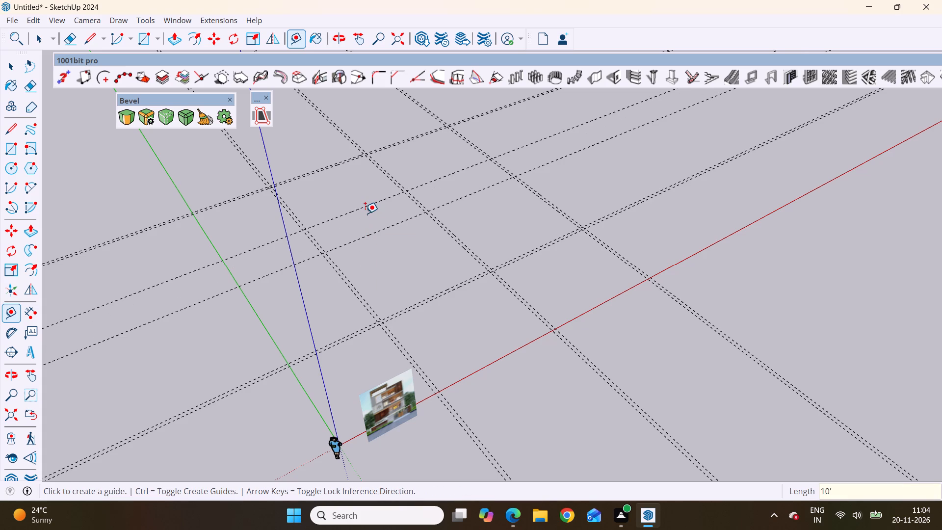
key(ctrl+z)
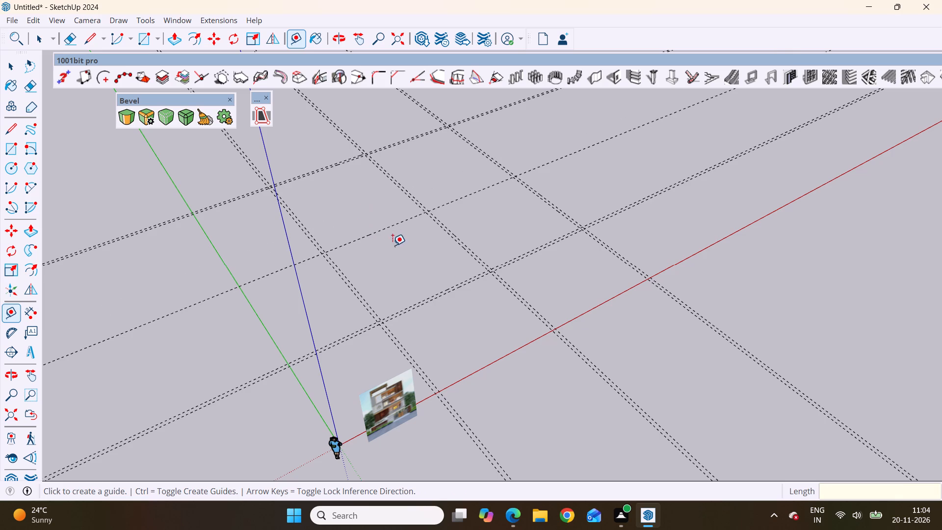
Offset a second guide 9" beyond the new 25' guide parallel to the red axis, away from the photo.
click(387, 228)
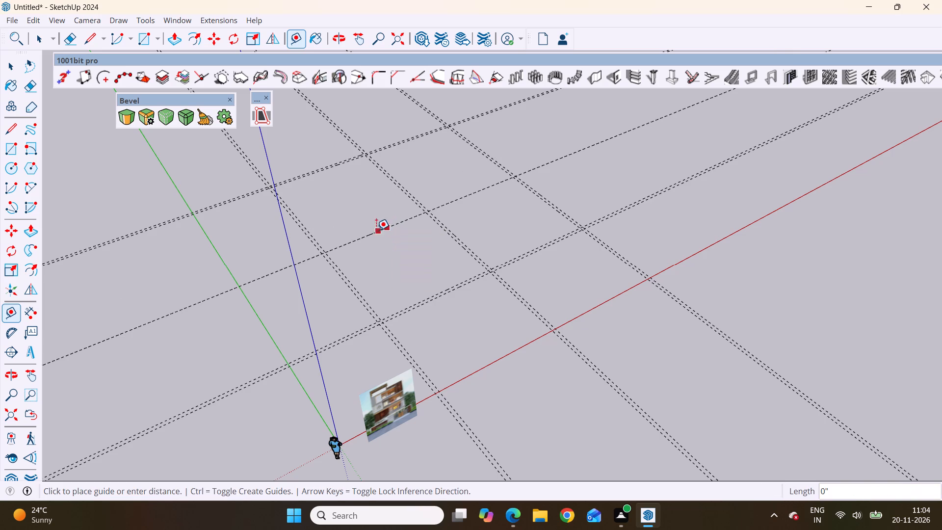
key(9)
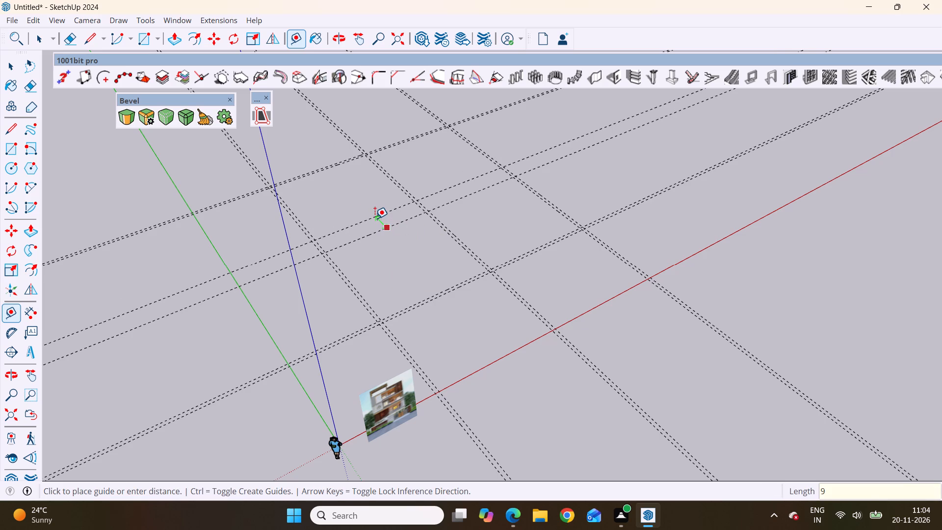
key(shift+quotedbl)
key(Return)
scroll(328, 239, down, 10)
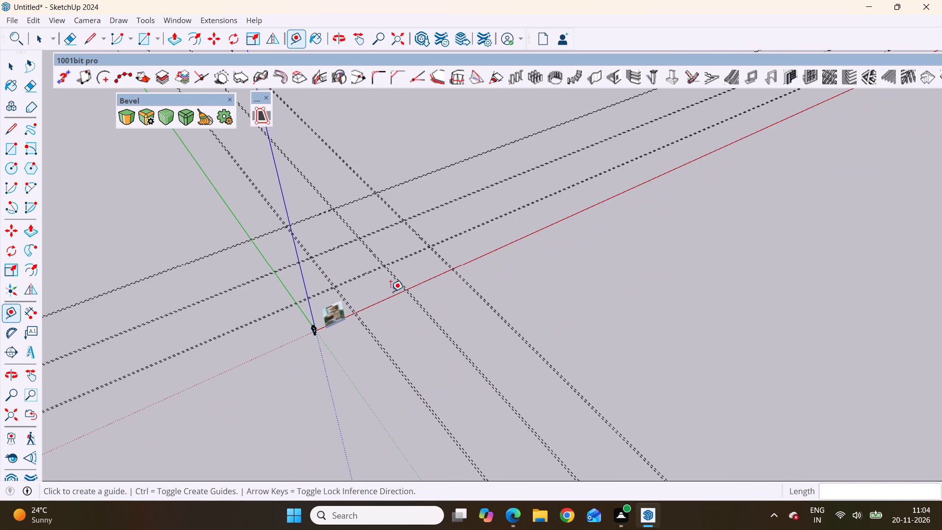
key(space)
Move the elevation photo by its lower corner about 32' 6", past the green axis and clear of the building footprint.
middle_drag(416, 295, 303, 256)
scroll(340, 293, up, 4)
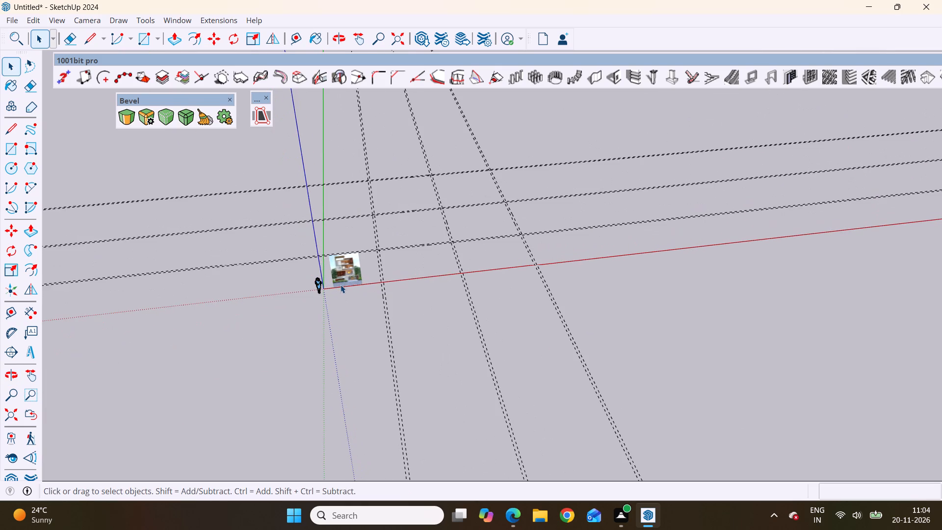
key(space)
click(343, 272)
key(m)
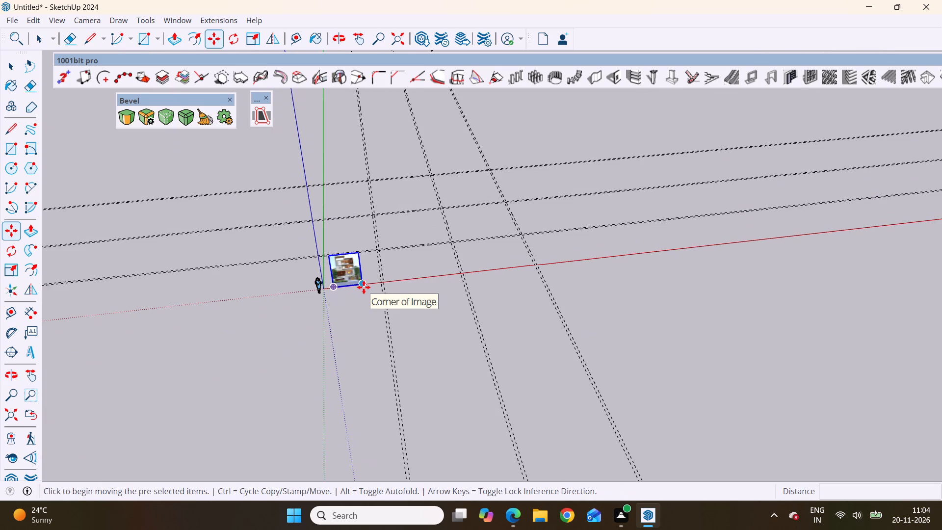
click(362, 282)
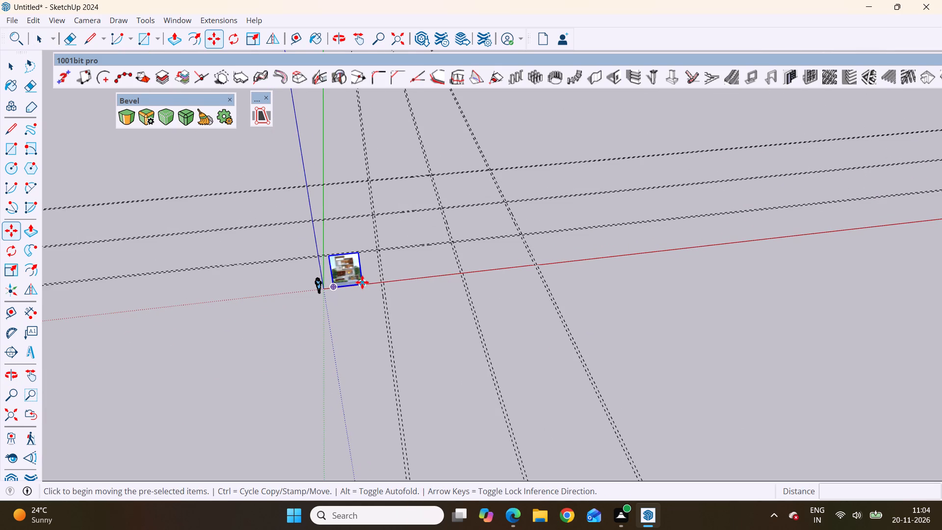
click(282, 259)
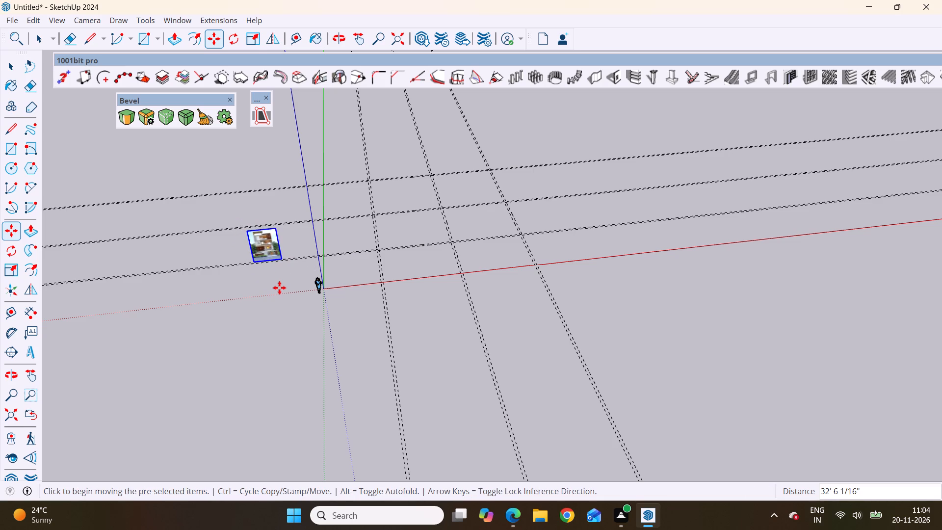
Enlarge the elevation photo uniformly from its upper corners in two passes, the second by a factor of about 1.77.
key(s)
scroll(253, 227, up, 4)
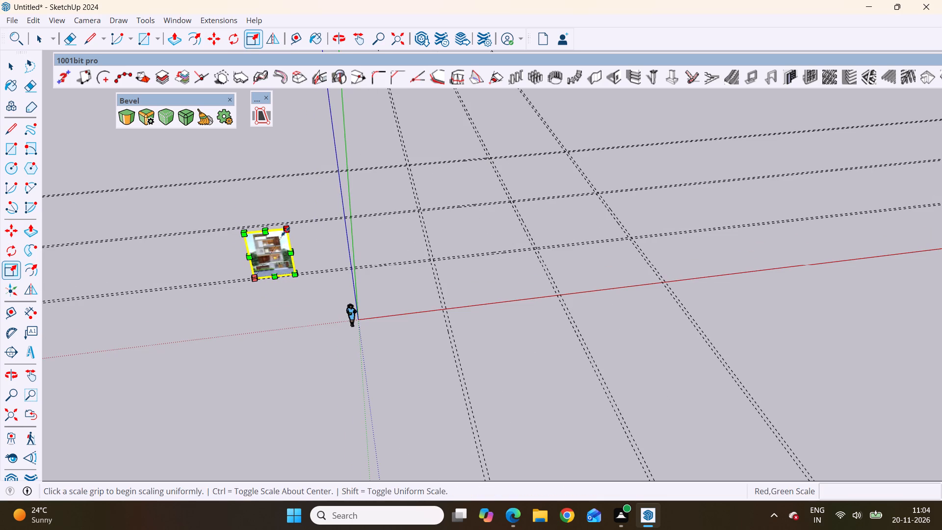
drag(286, 231, 308, 110)
scroll(230, 291, down, 2)
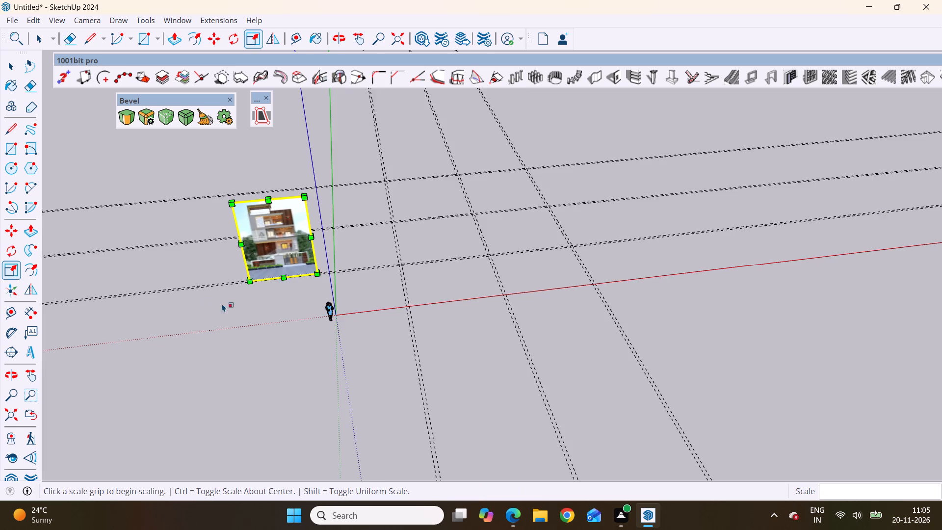
middle_drag(196, 243, 189, 149)
scroll(189, 149, up, 1)
drag(247, 205, 211, 186)
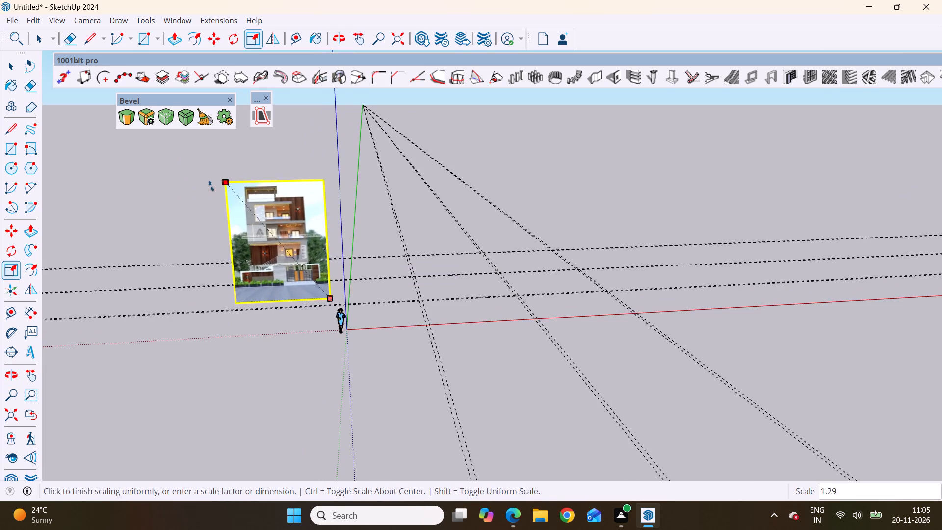
drag(211, 186, 164, 137)
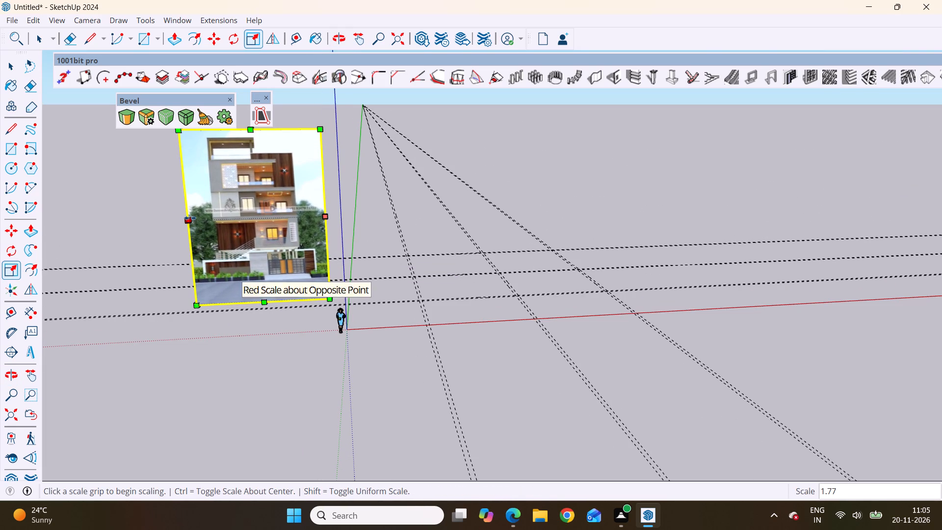
Stretch the elevation photo wider along the red axis and taller from its top edge, and deselect it.
drag(190, 218, 146, 225)
scroll(170, 292, down, 5)
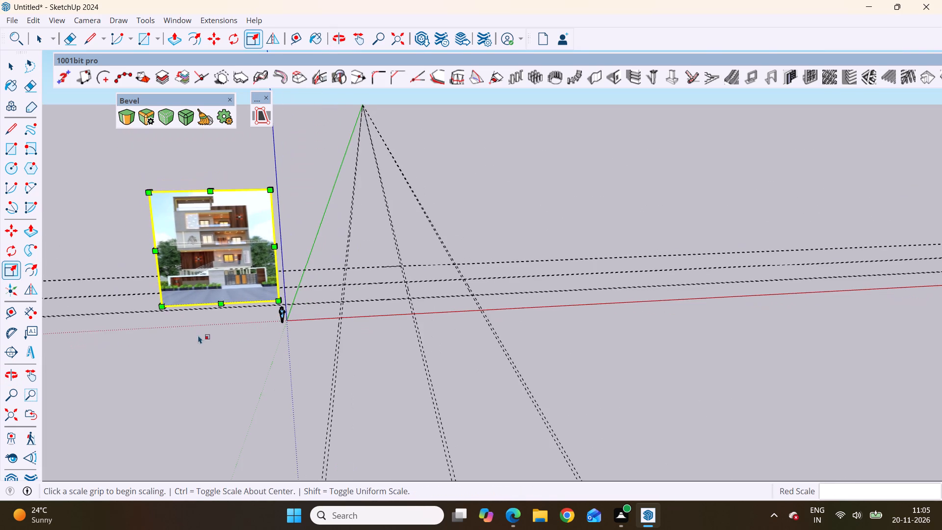
middle_drag(157, 312, 139, 282)
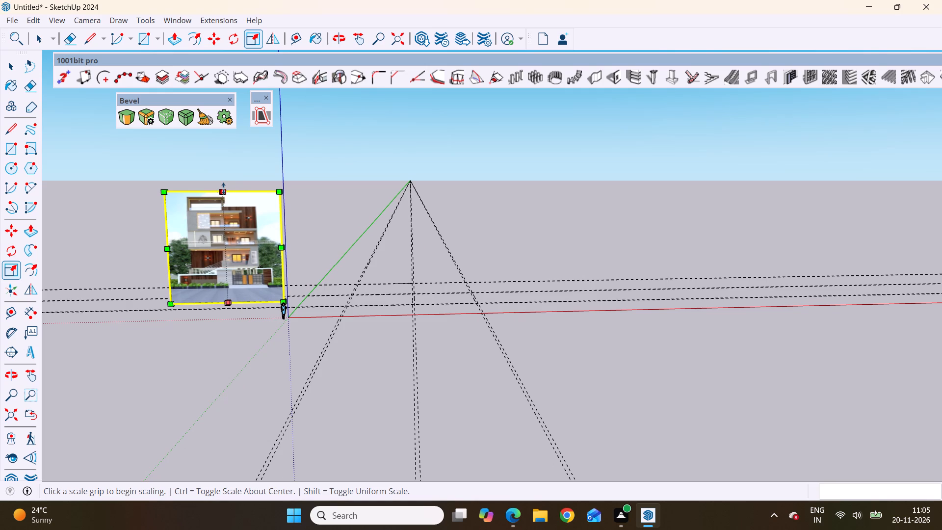
drag(223, 188, 228, 160)
click(228, 160)
scroll(218, 250, up, 4)
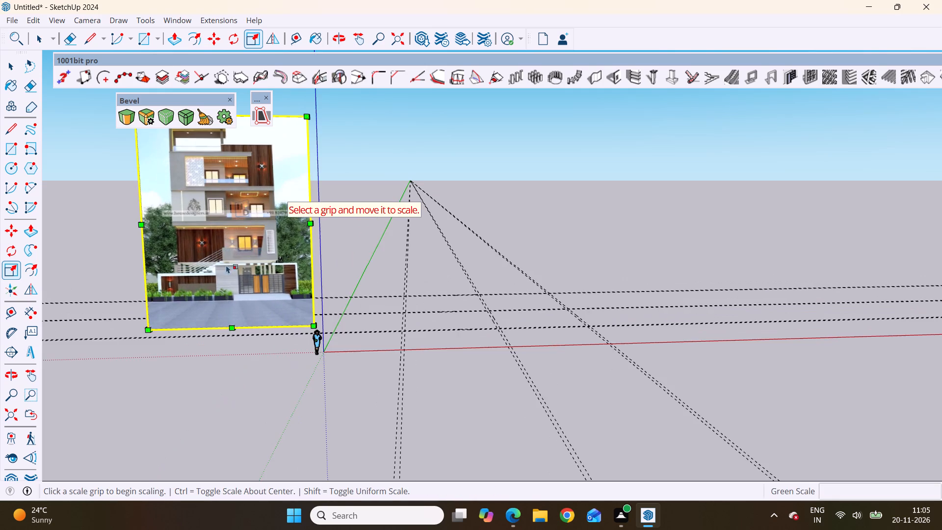
scroll(253, 298, down, 6)
key(space)
click(338, 387)
Examine the floors, facade and gate in the enlarged elevation photo, and compare them with the wall guide grid.
scroll(187, 253, up, 3)
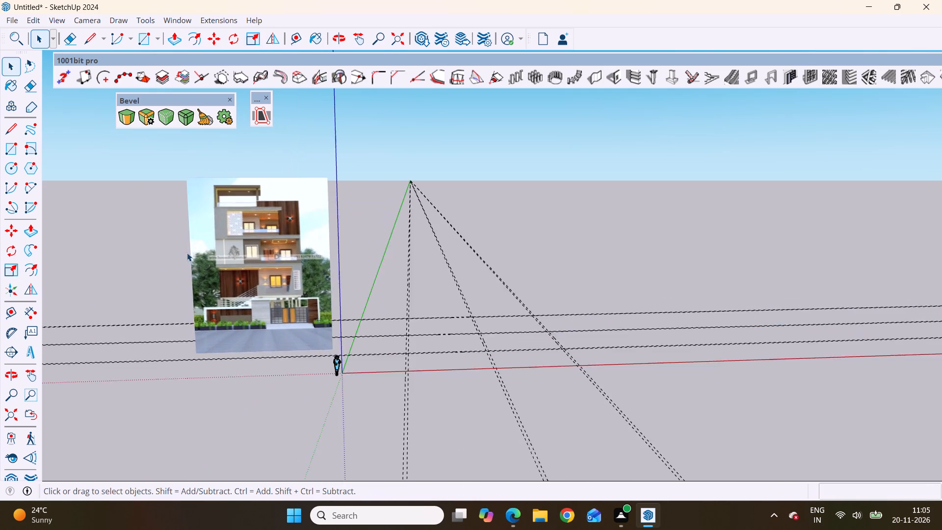
scroll(187, 253, up, 4)
scroll(260, 284, up, 1)
middle_drag(278, 290, 284, 295)
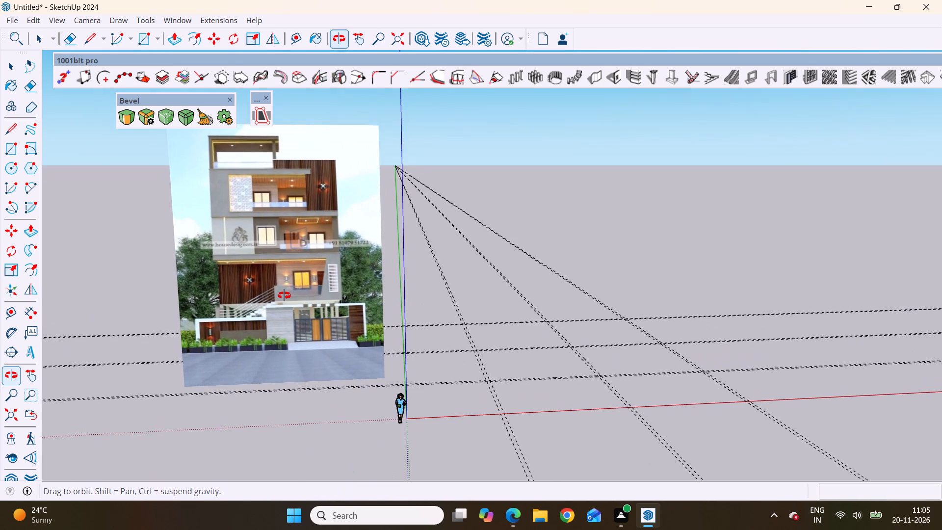
middle_drag(284, 295, 307, 294)
scroll(235, 290, up, 4)
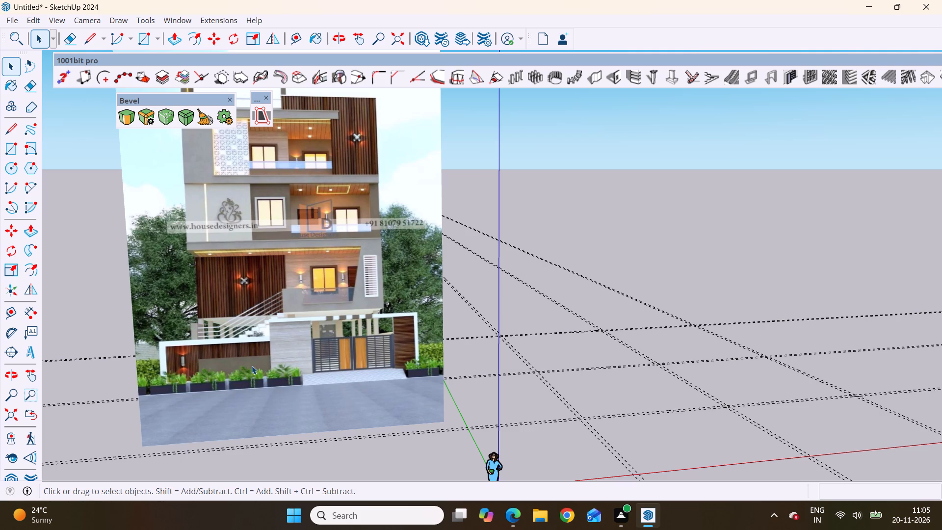
scroll(212, 310, down, 3)
middle_drag(278, 293, 250, 302)
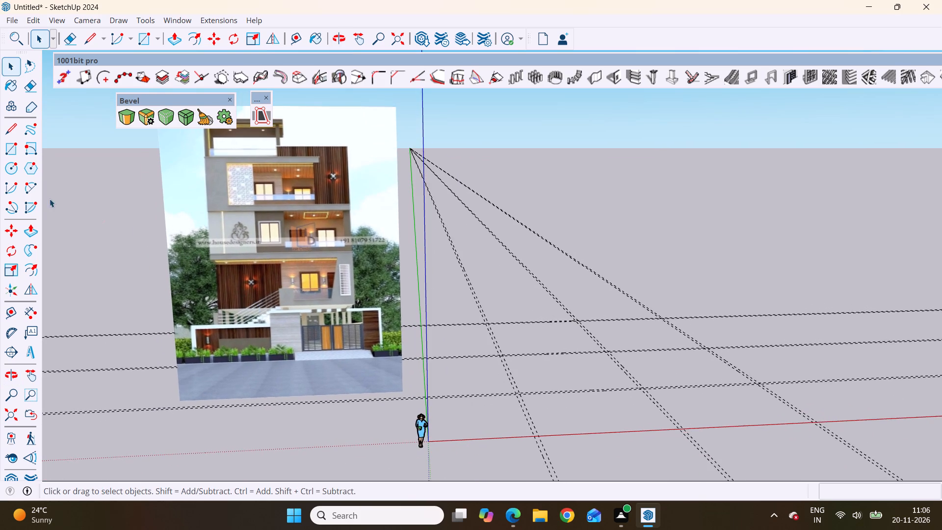
scroll(39, 197, down, 10)
scroll(439, 362, up, 7)
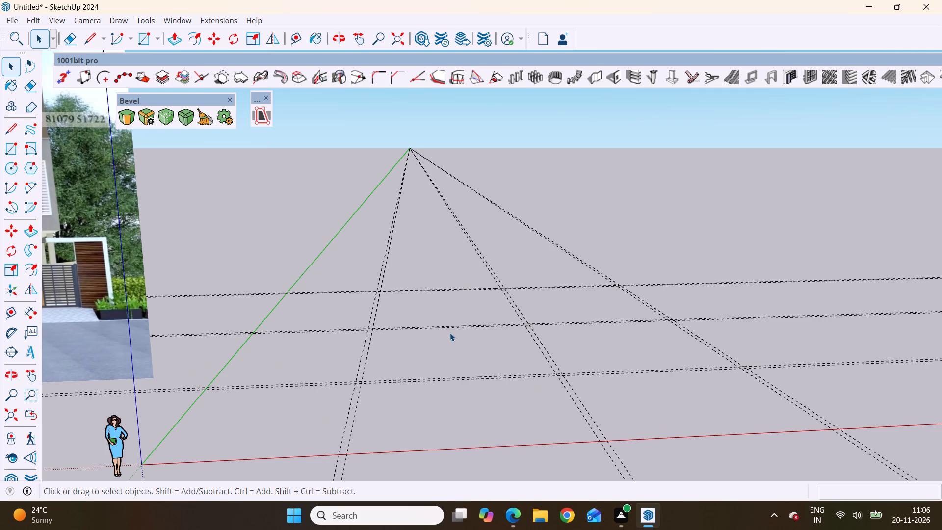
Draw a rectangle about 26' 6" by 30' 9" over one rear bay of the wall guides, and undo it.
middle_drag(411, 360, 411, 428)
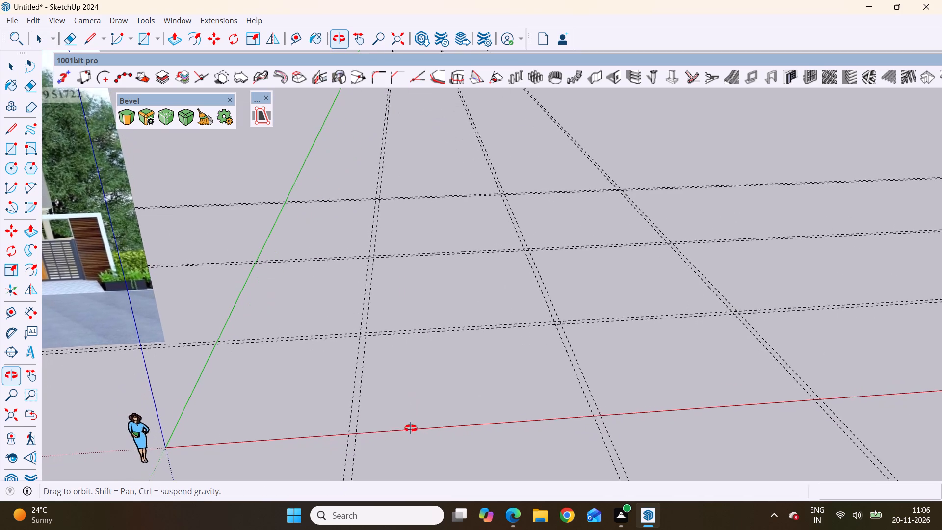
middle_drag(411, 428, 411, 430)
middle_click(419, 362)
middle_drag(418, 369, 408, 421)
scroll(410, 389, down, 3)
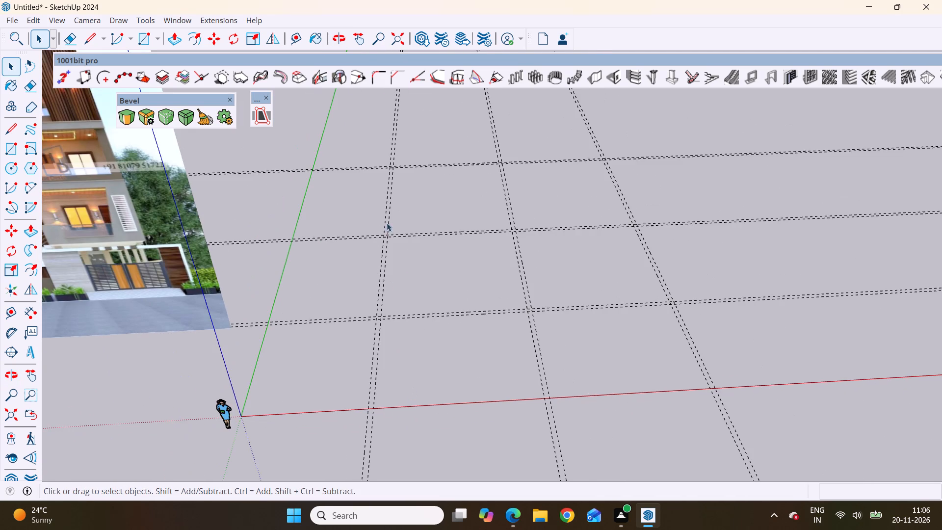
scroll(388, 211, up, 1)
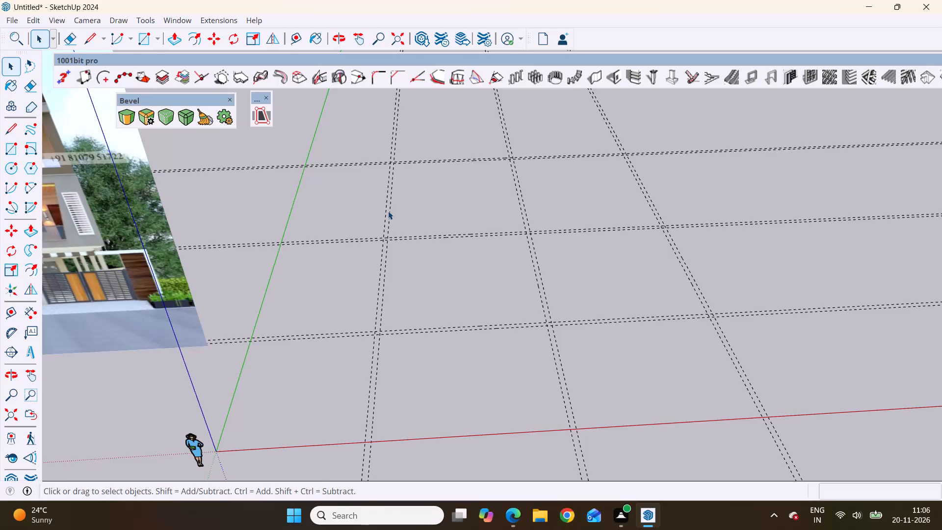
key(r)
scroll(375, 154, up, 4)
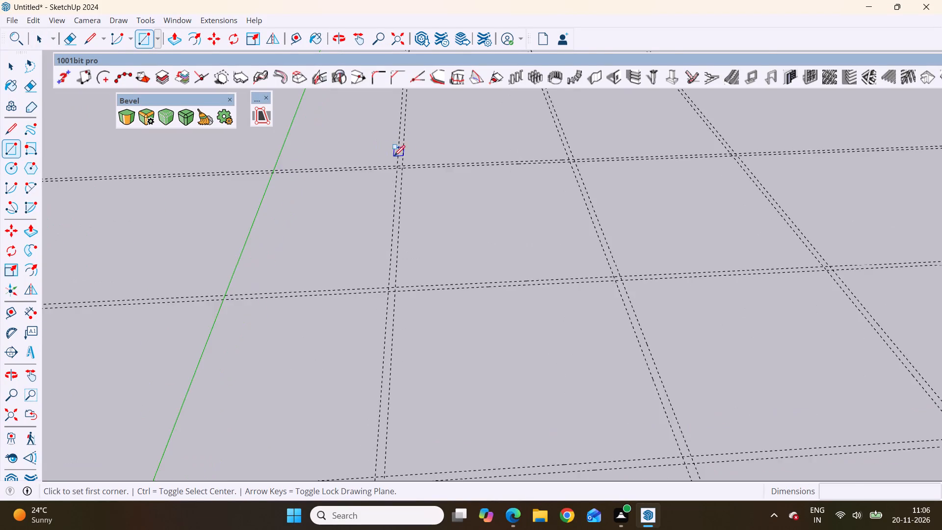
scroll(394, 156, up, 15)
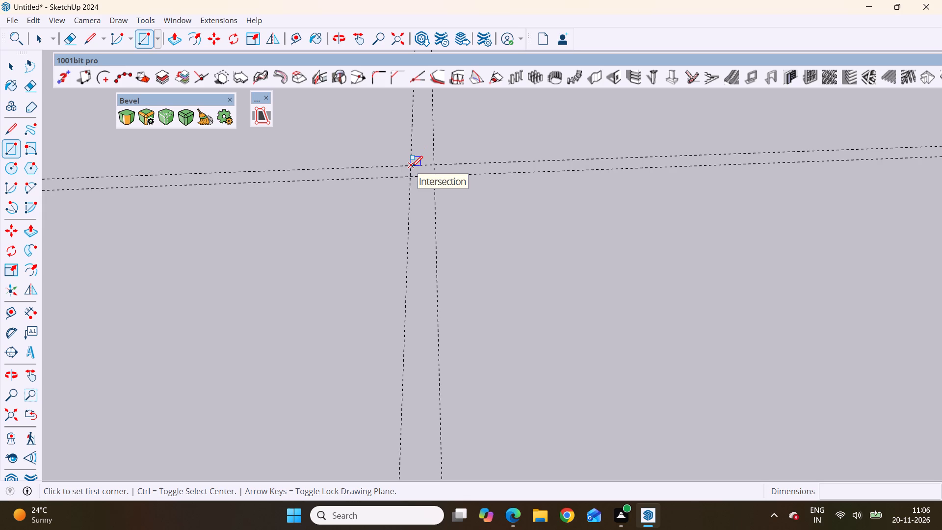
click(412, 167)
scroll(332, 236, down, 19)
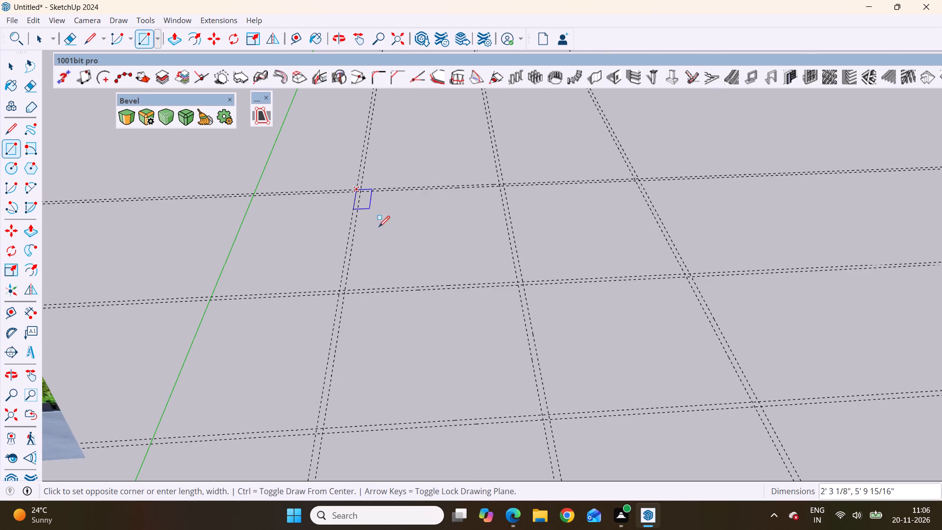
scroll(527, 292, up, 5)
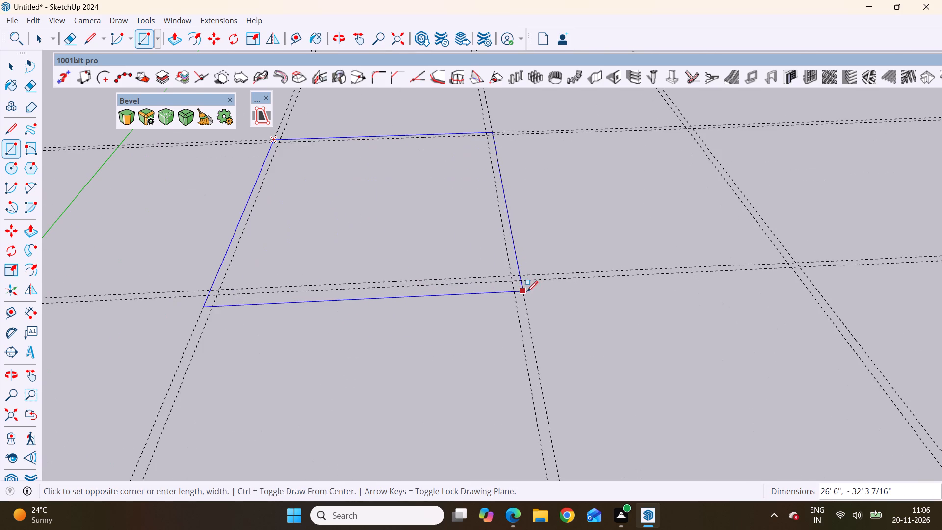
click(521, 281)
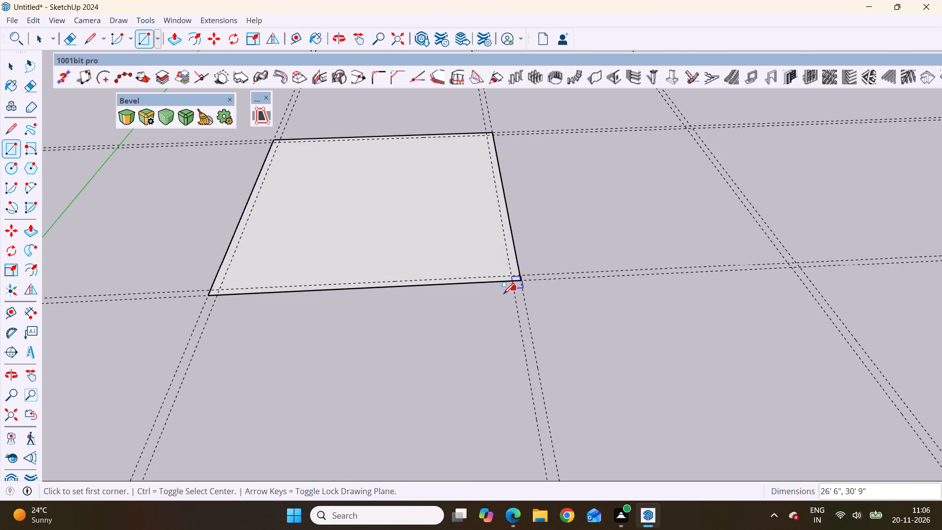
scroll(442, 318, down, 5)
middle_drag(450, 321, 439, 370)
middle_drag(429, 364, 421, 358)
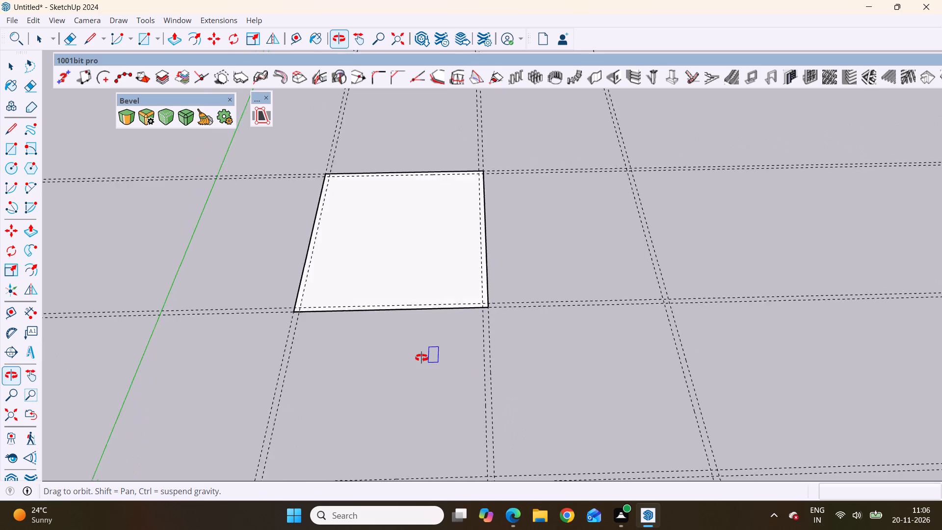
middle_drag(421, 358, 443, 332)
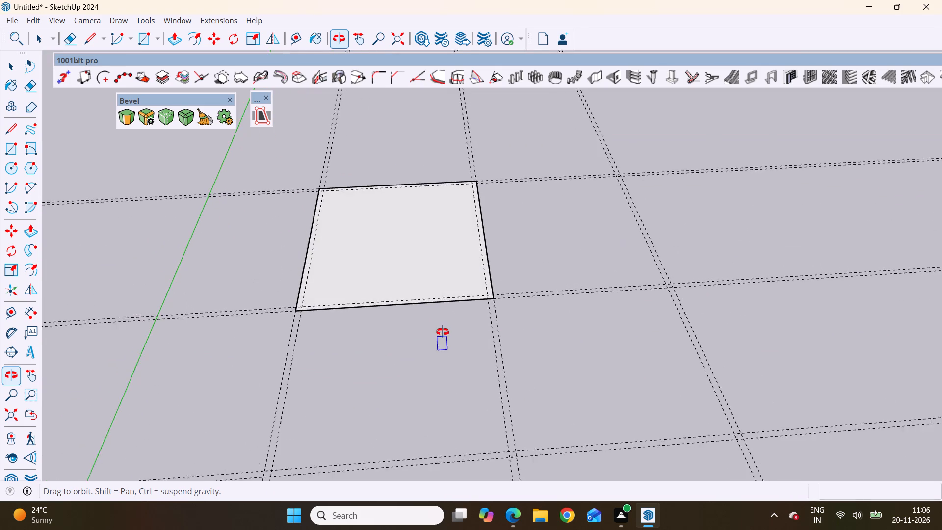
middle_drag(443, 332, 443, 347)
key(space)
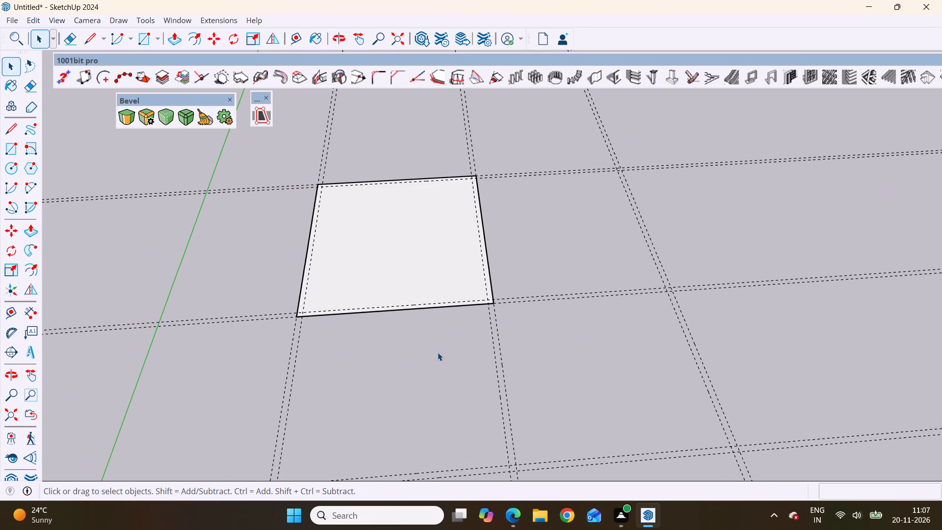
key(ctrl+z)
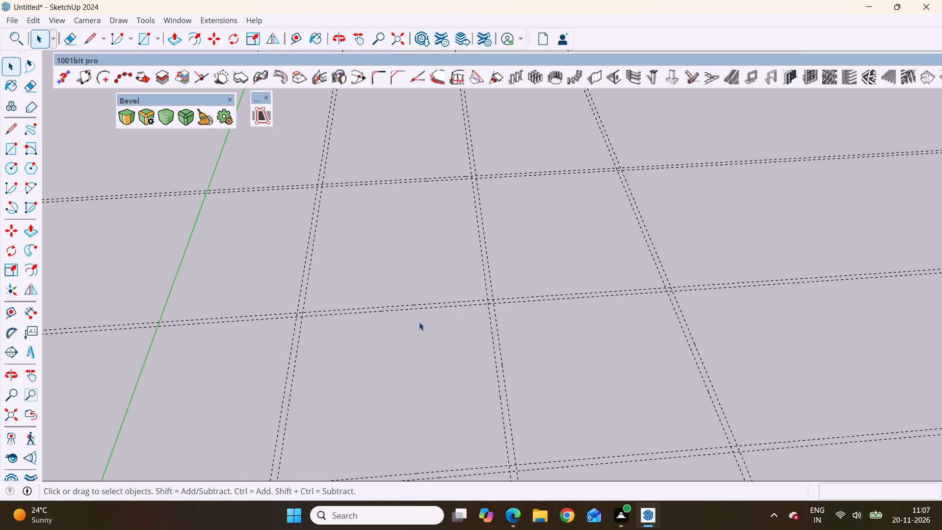
Draw a footprint rectangle about 51' 6" by 56' 6" between opposite corners of the outermost wall guides.
key(r)
scroll(450, 365, down, 8)
scroll(377, 296, up, 2)
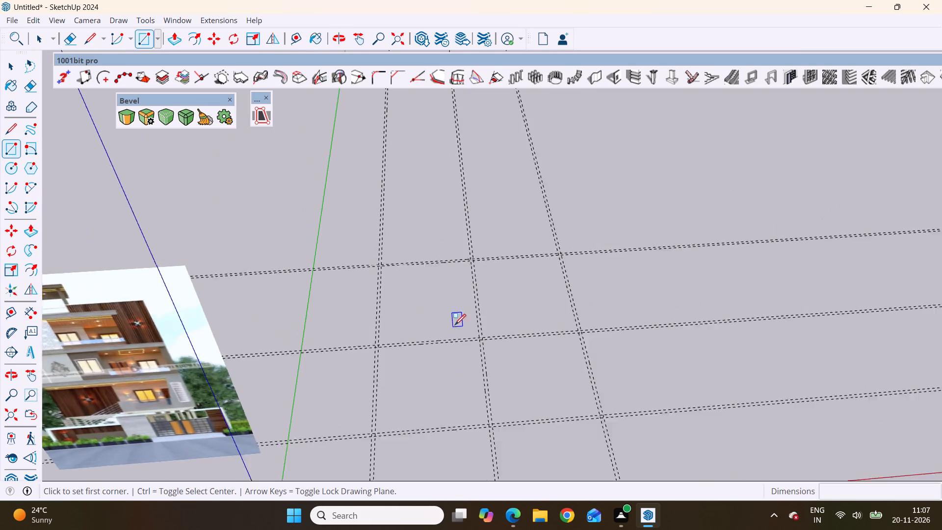
scroll(455, 325, up, 2)
scroll(372, 276, up, 9)
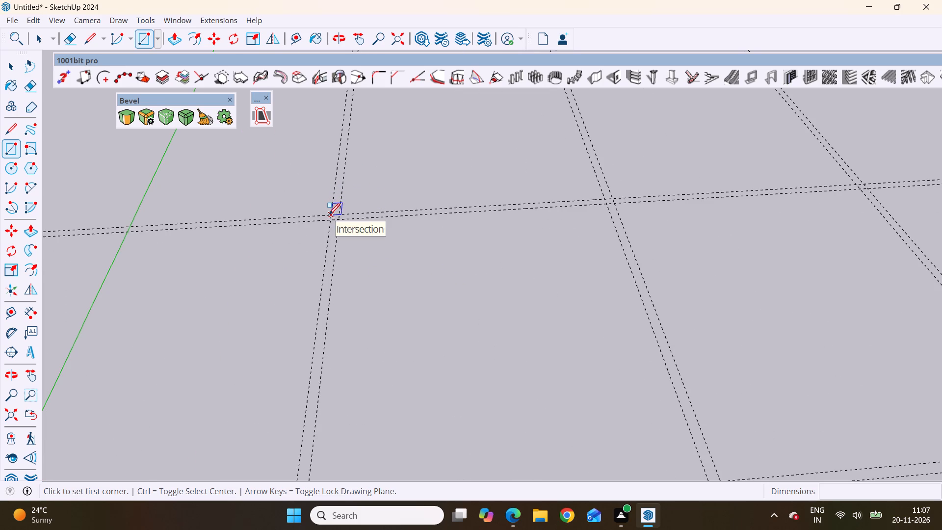
drag(329, 214, 338, 233)
scroll(418, 243, down, 14)
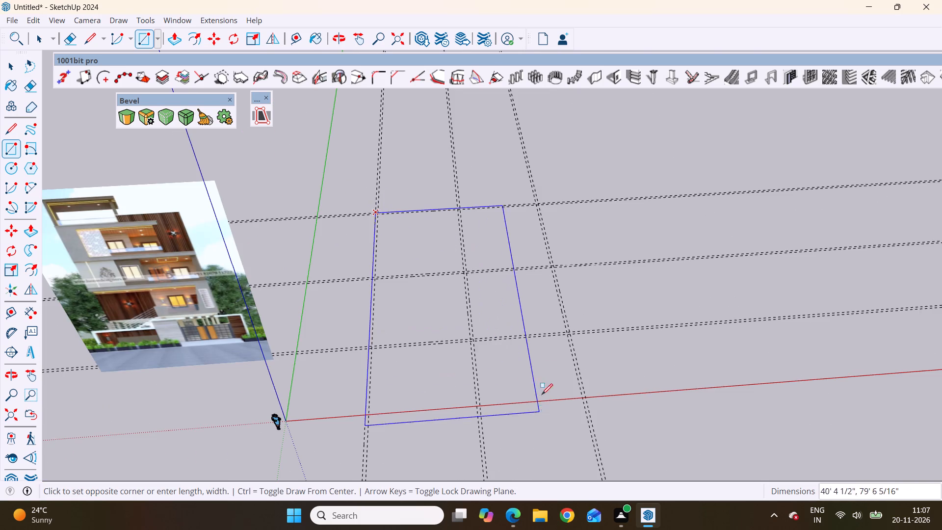
scroll(583, 356, up, 4)
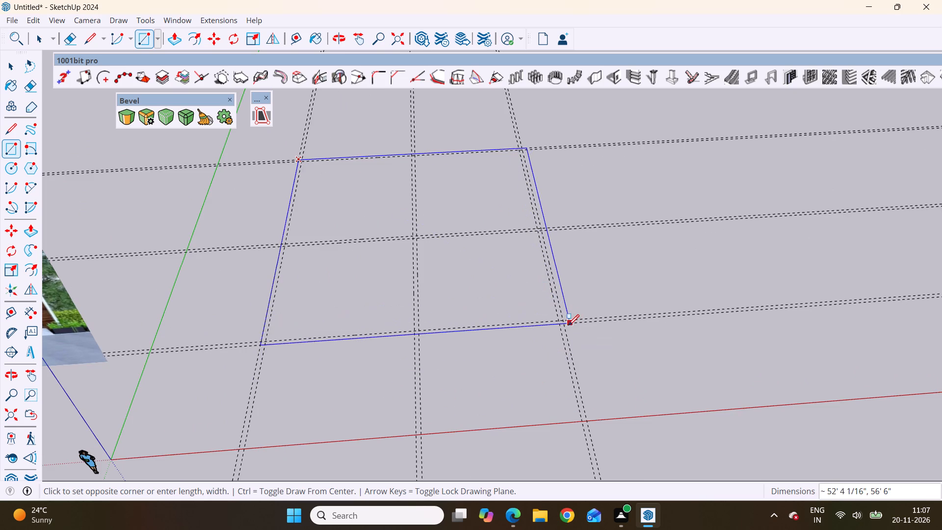
scroll(566, 325, up, 13)
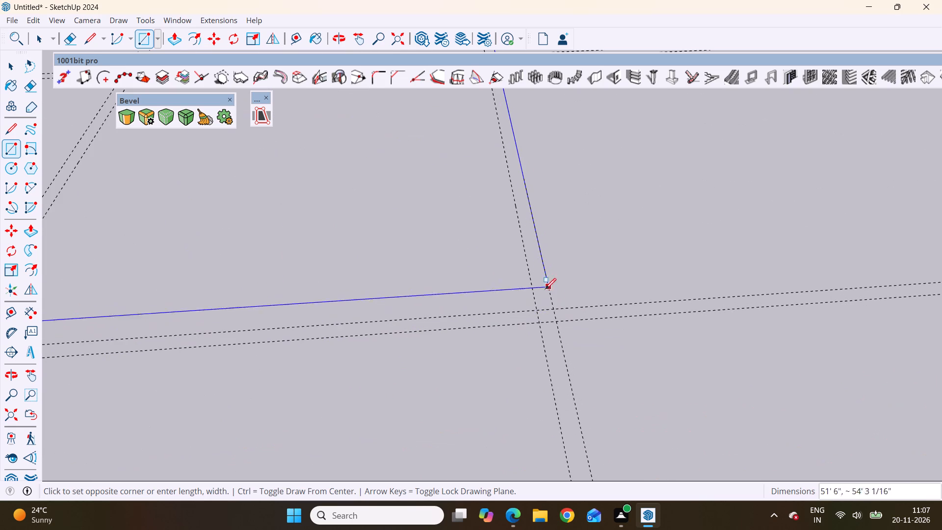
click(556, 321)
scroll(598, 308, down, 6)
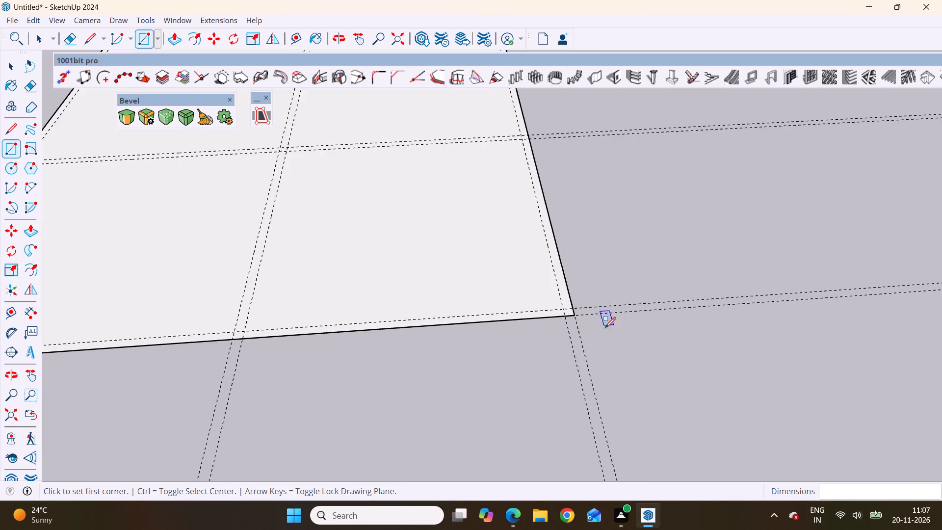
scroll(605, 328, down, 8)
middle_click(541, 408)
middle_drag(531, 410, 504, 412)
middle_drag(504, 412, 528, 415)
scroll(605, 374, down, 4)
scroll(519, 396, down, 2)
middle_drag(516, 402, 506, 391)
scroll(506, 391, up, 1)
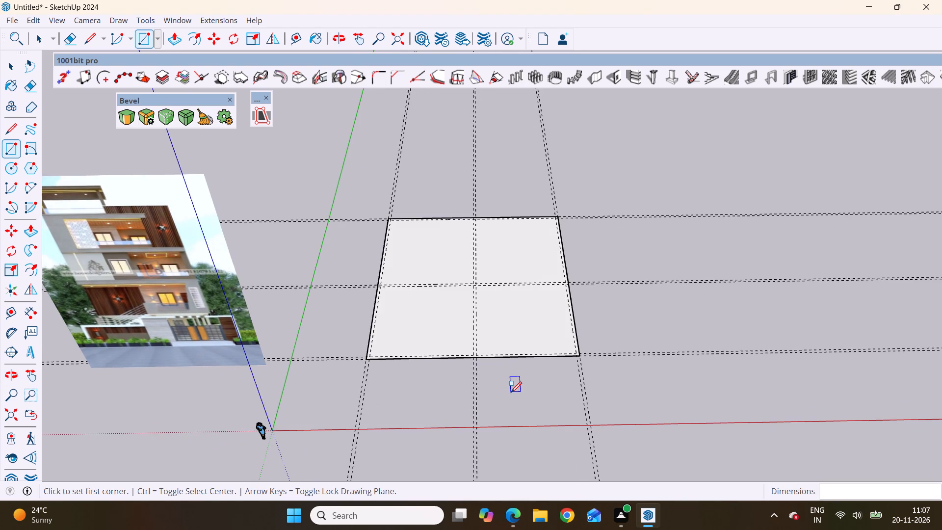
scroll(495, 341, up, 4)
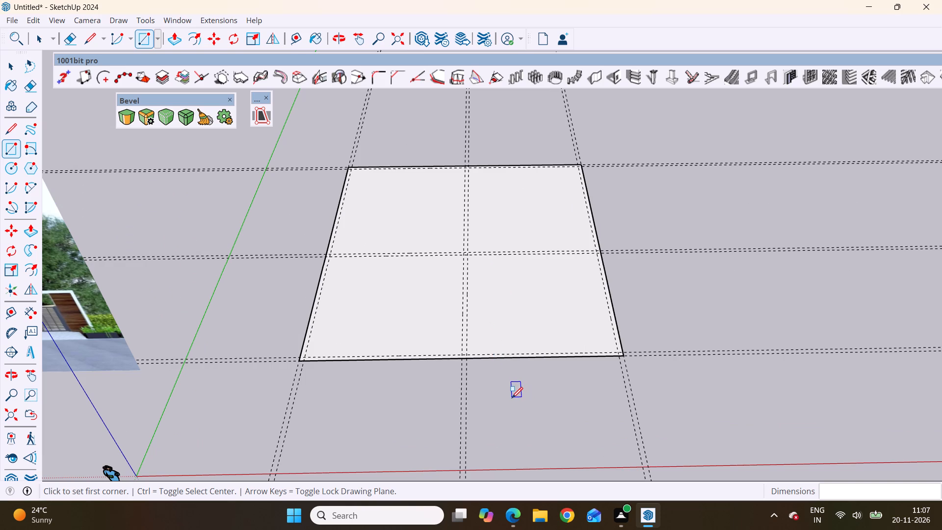
key(space)
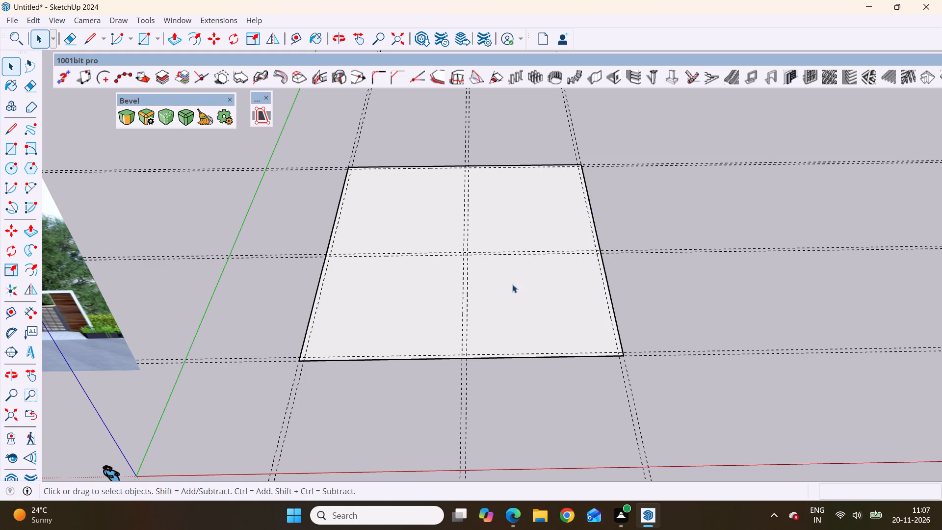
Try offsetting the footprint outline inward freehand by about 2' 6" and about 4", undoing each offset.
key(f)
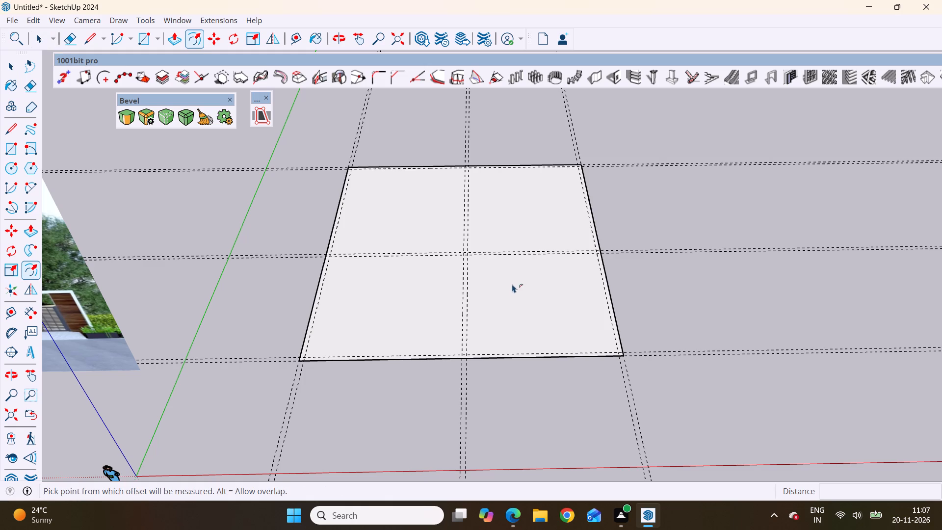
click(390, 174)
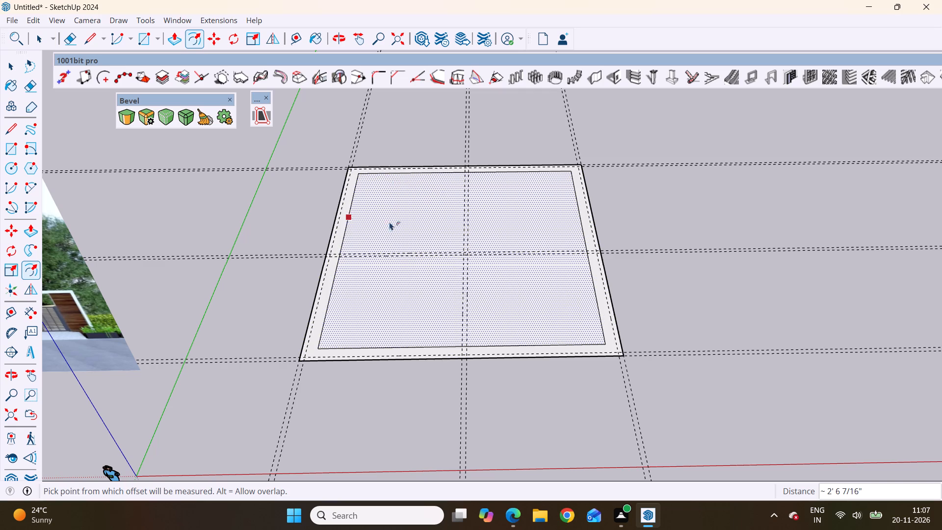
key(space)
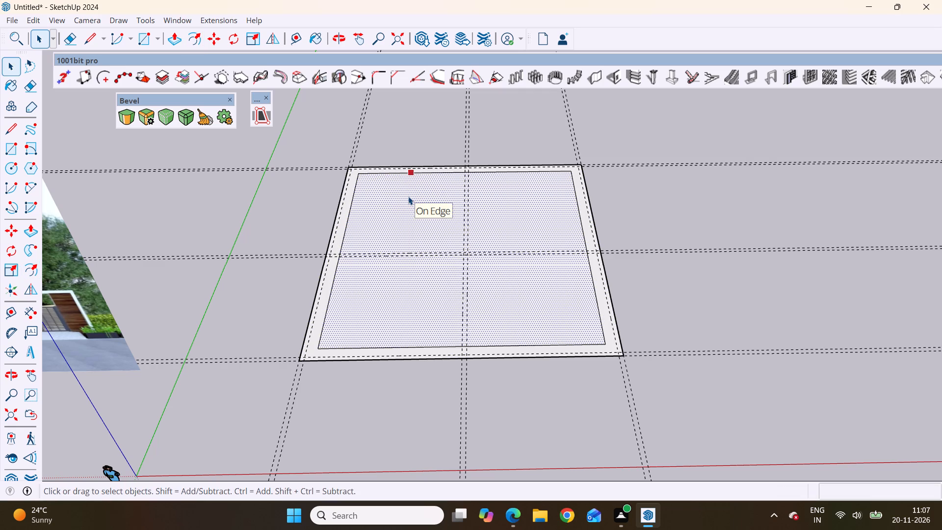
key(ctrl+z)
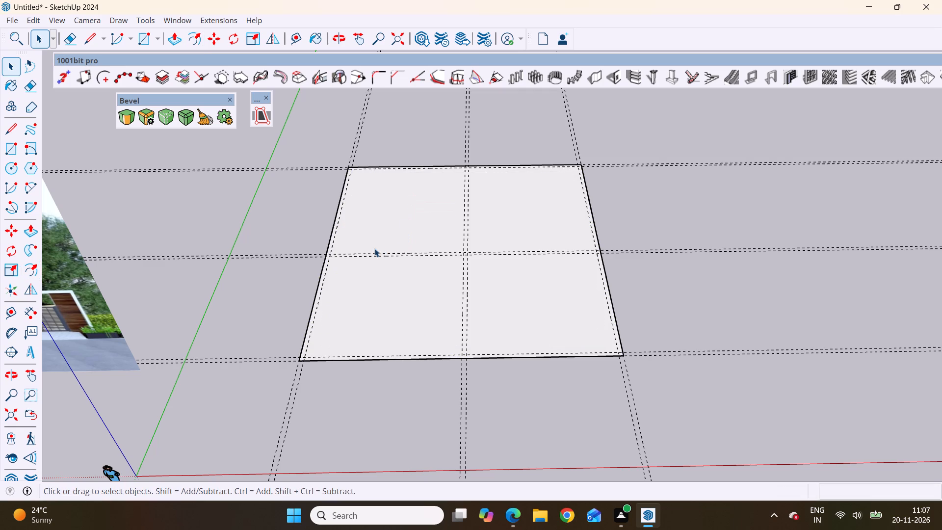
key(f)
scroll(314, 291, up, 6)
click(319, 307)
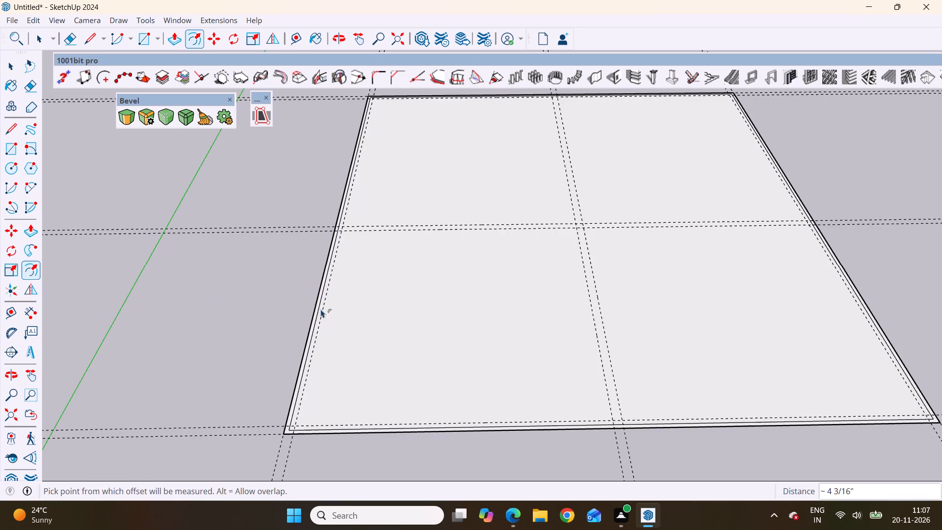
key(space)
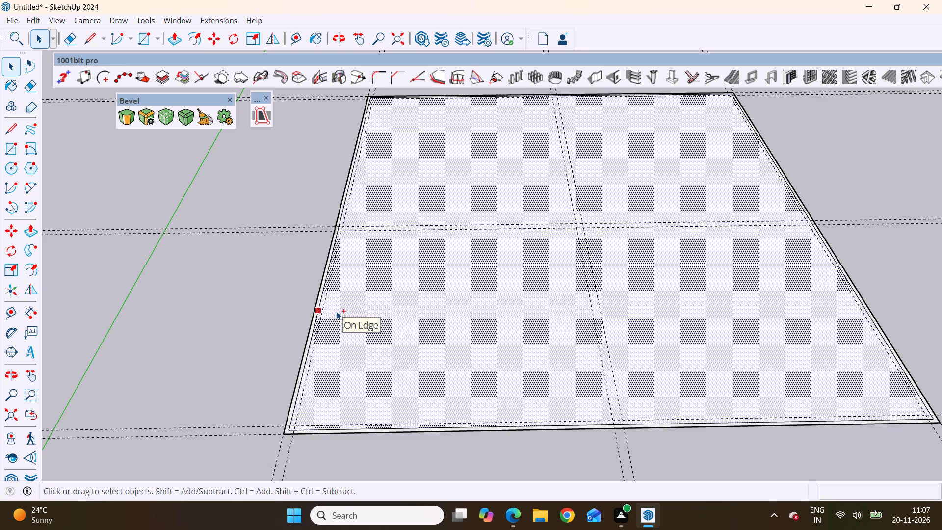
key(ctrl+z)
Offset the footprint rectangle's edges inward by 9" to form the outer wall outline.
scroll(310, 335, up, 5)
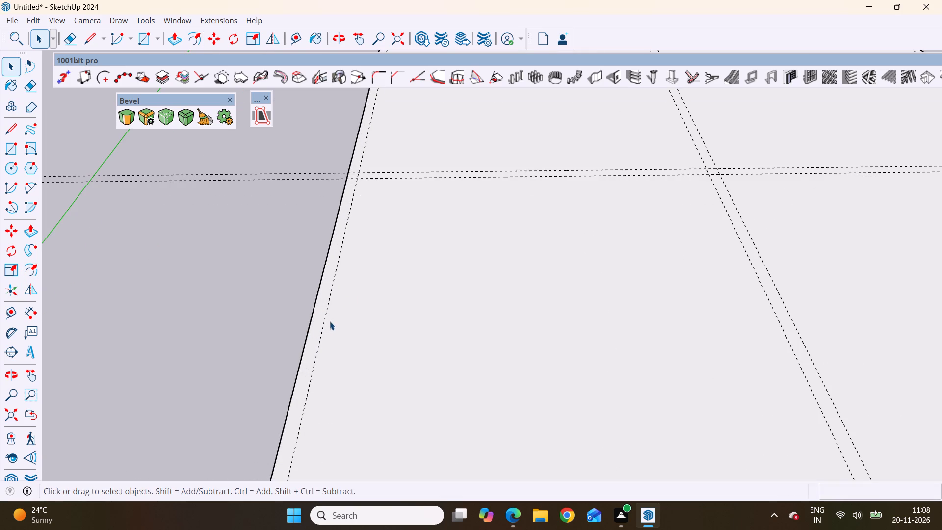
key(f)
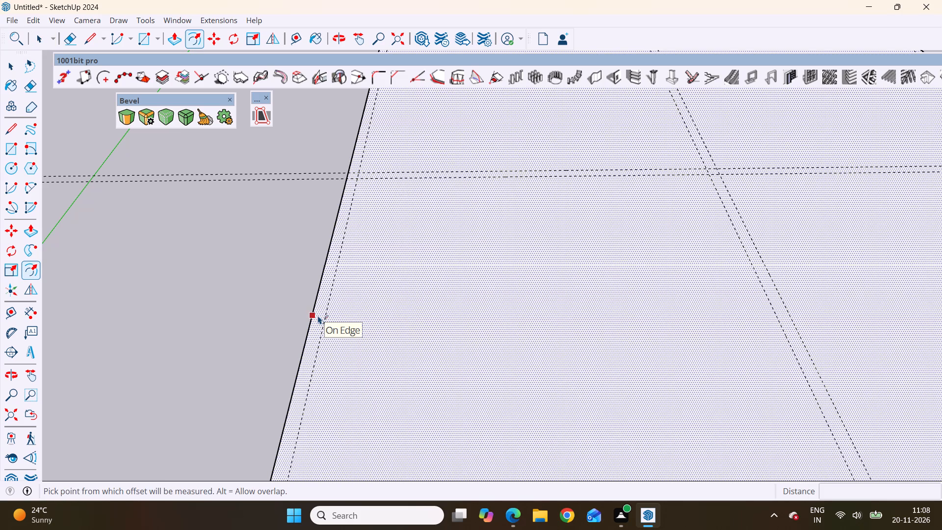
click(318, 315)
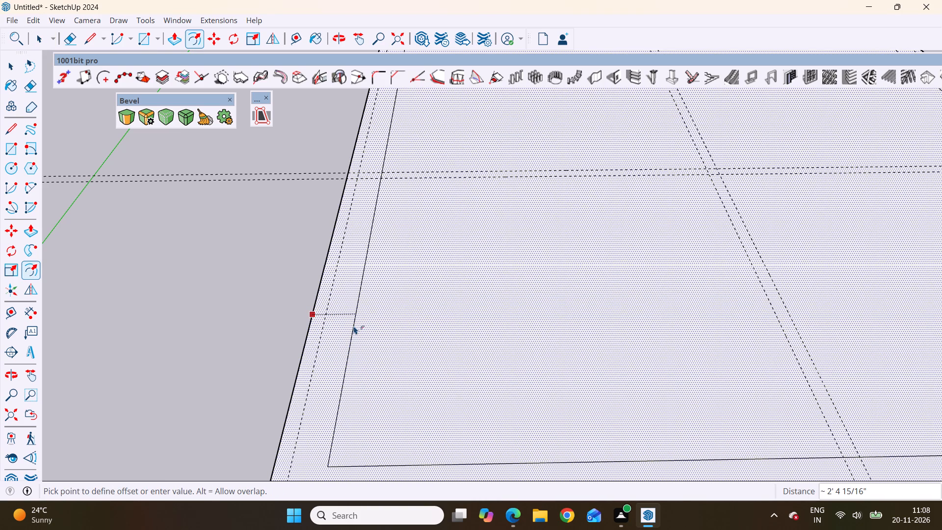
key(9)
key(shift+quotedbl)
key(Return)
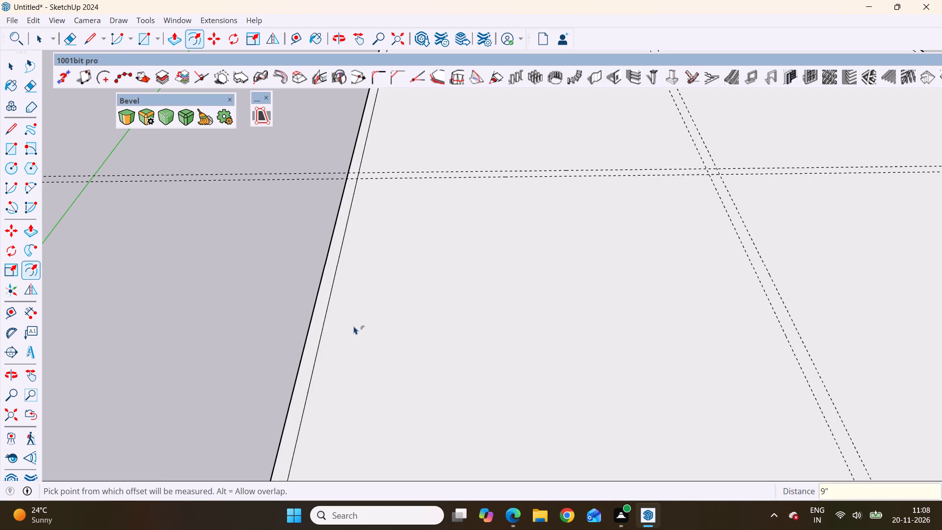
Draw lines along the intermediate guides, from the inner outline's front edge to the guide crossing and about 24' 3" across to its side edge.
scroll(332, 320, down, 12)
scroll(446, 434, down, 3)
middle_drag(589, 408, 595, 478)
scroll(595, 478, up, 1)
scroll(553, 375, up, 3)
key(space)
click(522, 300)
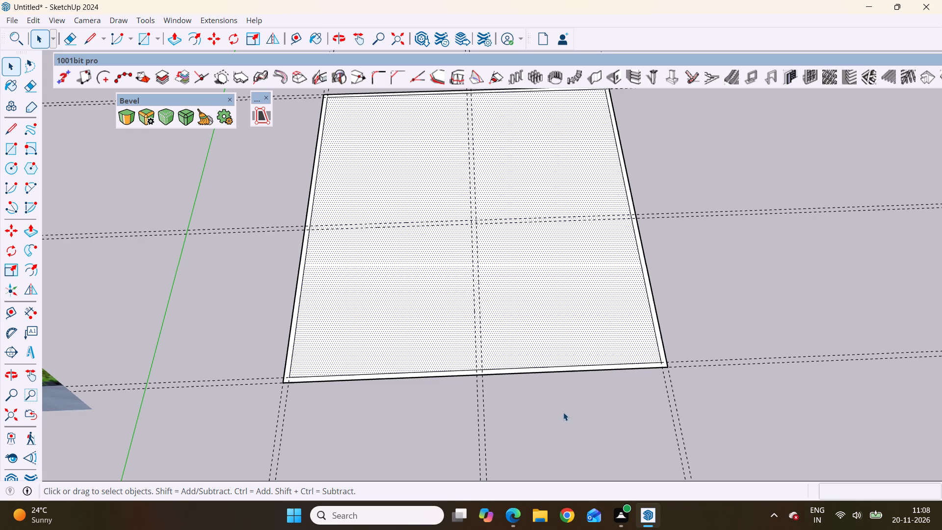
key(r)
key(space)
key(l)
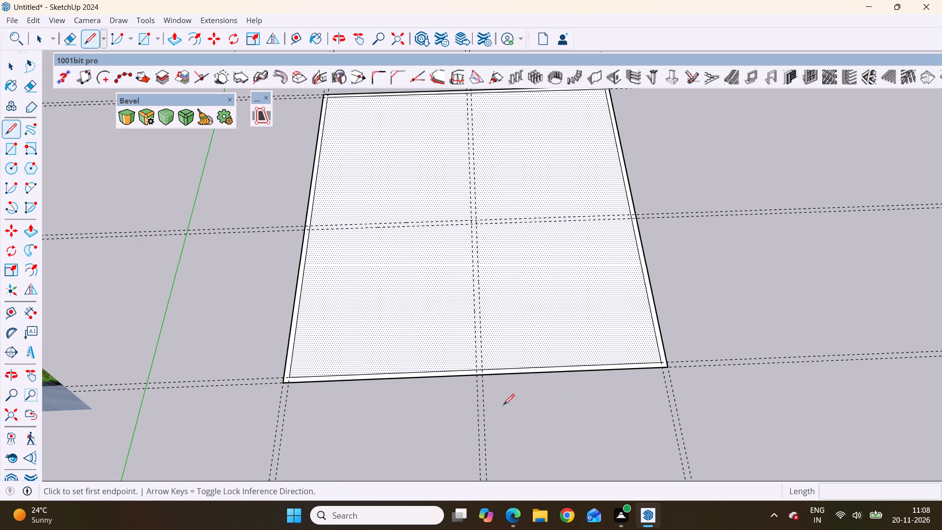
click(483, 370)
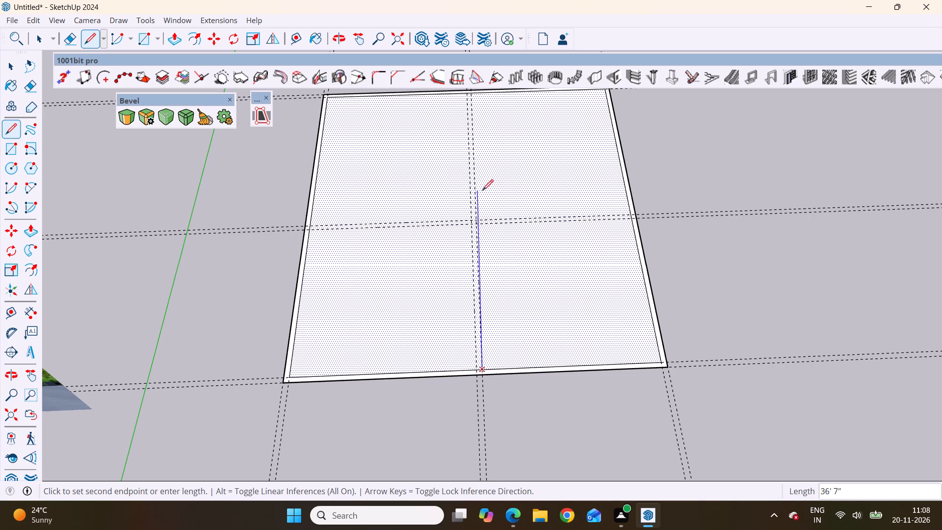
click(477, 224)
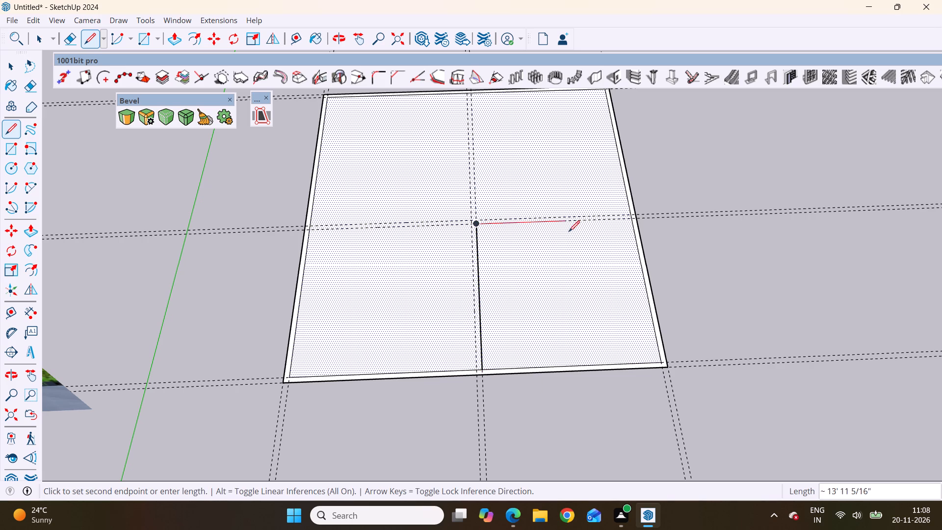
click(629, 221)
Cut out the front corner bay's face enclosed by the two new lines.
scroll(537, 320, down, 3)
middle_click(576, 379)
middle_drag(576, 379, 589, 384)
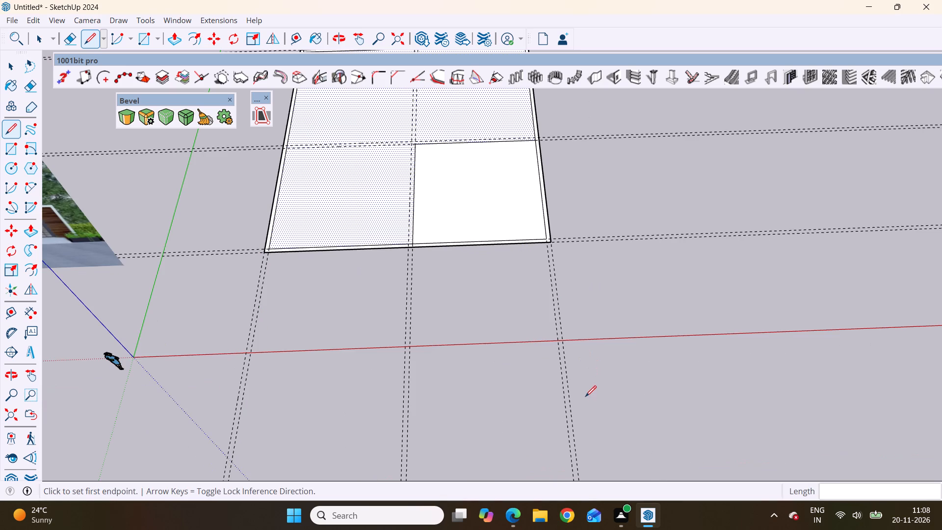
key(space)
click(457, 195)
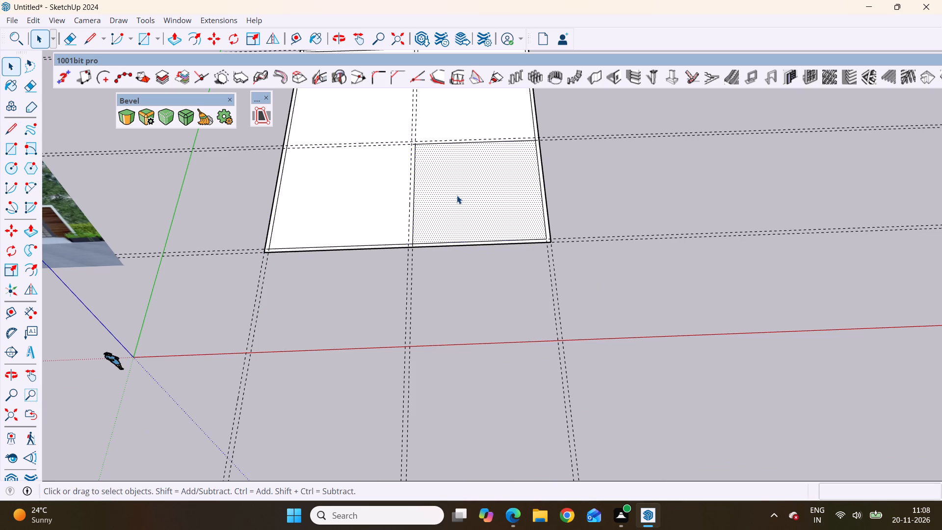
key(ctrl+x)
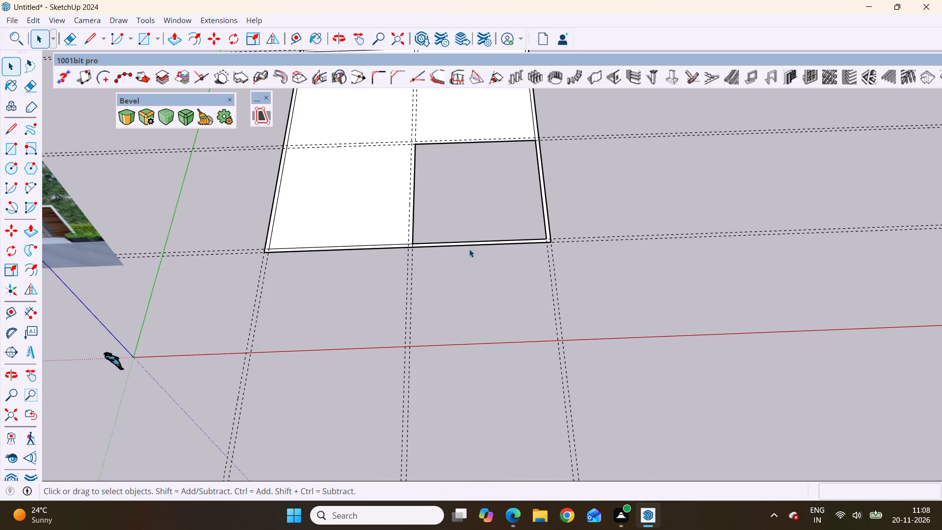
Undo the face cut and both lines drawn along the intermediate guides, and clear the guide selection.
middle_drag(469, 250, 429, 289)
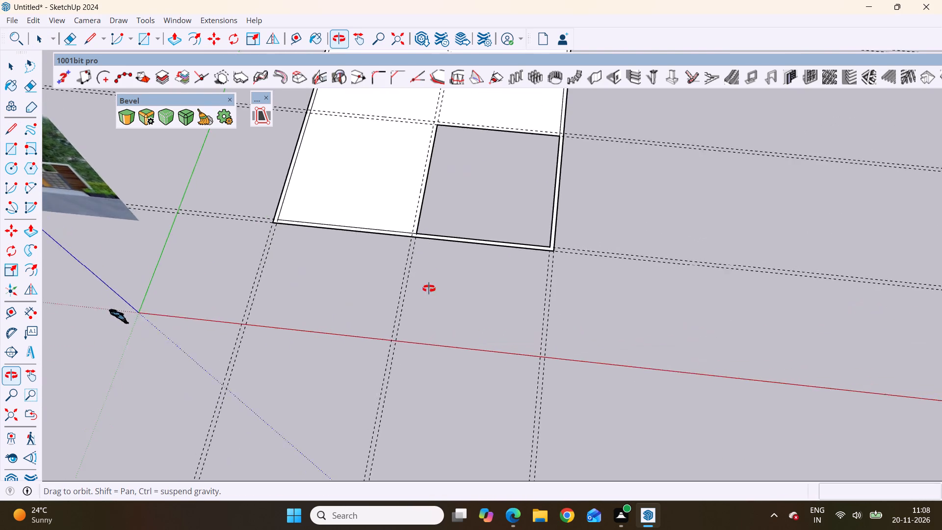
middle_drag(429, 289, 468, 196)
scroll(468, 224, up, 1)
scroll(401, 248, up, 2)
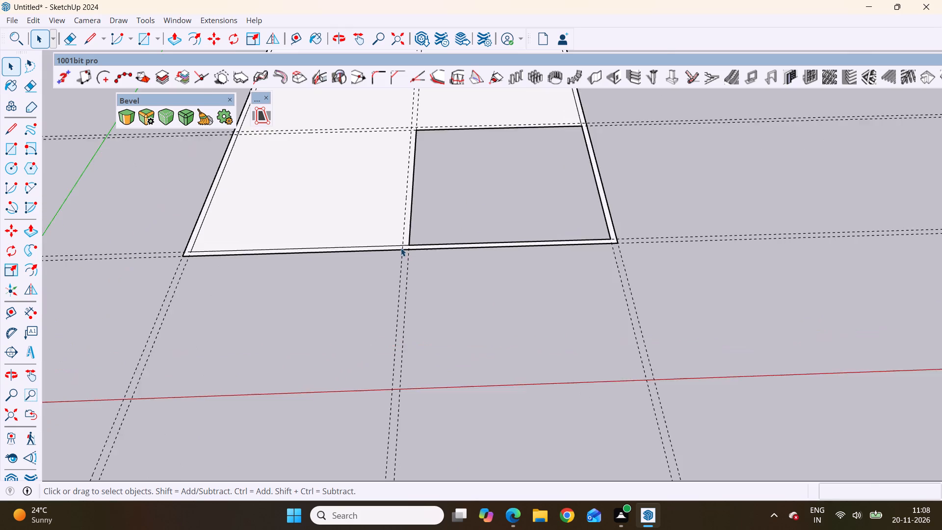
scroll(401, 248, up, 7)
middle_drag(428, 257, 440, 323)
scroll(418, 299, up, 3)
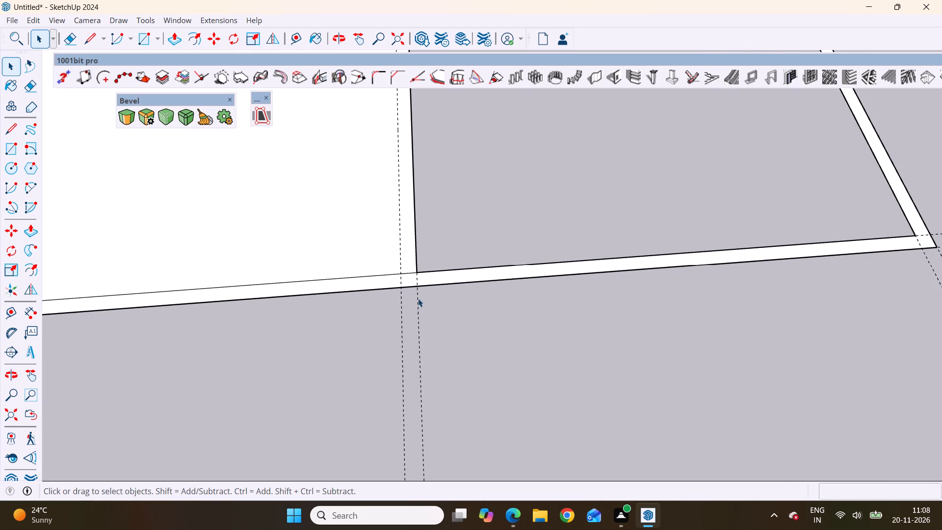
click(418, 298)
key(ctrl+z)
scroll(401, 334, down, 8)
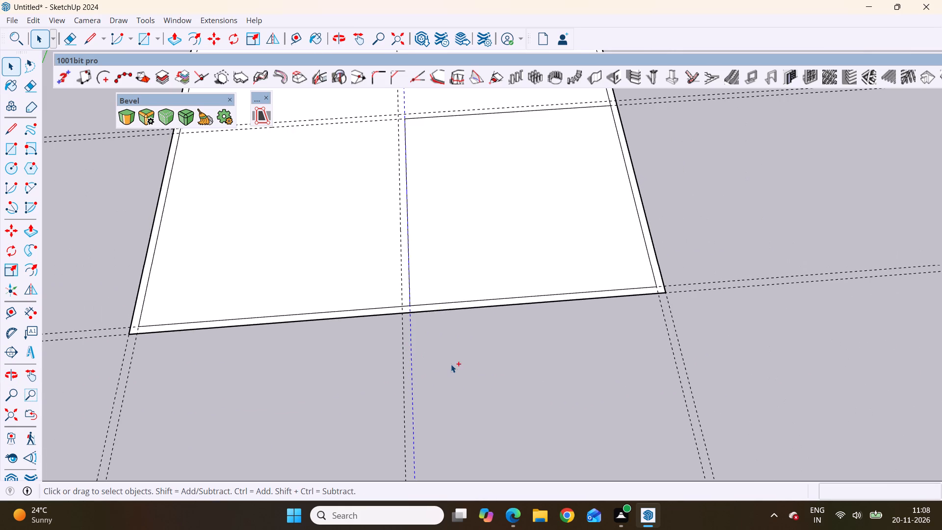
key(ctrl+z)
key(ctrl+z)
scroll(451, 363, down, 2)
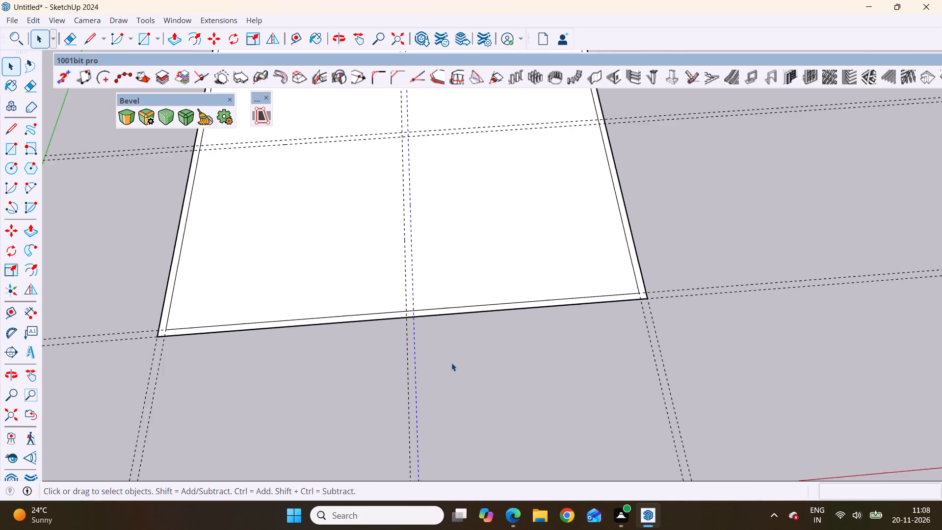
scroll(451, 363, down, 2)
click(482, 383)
Draw a 25' 9" line from the footprint's outer front edge to the guide crossing, and a 25' line to the outer side edge.
scroll(436, 355, up, 3)
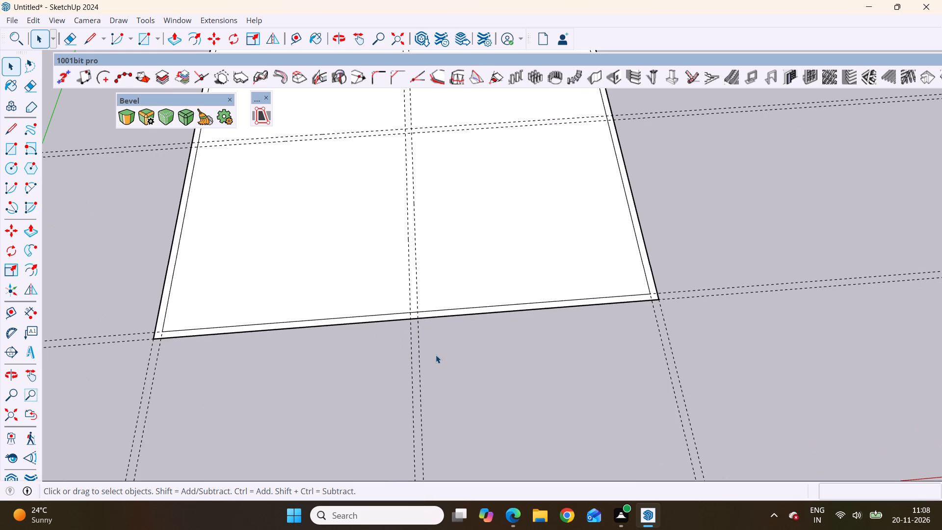
key(l)
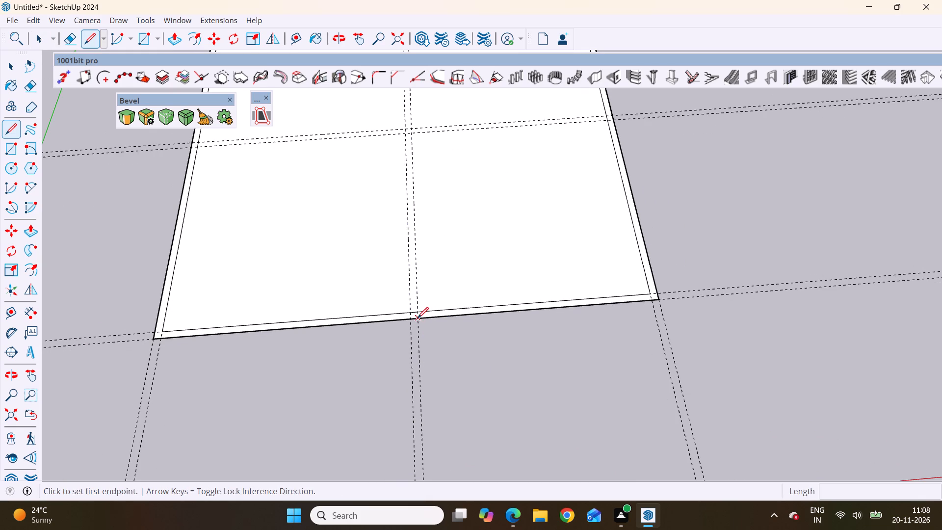
click(418, 318)
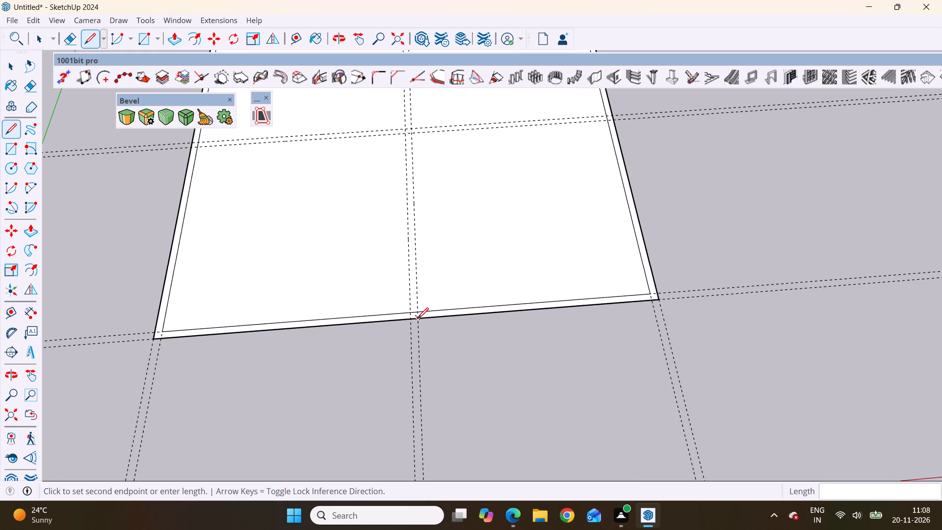
scroll(457, 263, down, 4)
middle_drag(457, 276, 455, 291)
middle_click(455, 291)
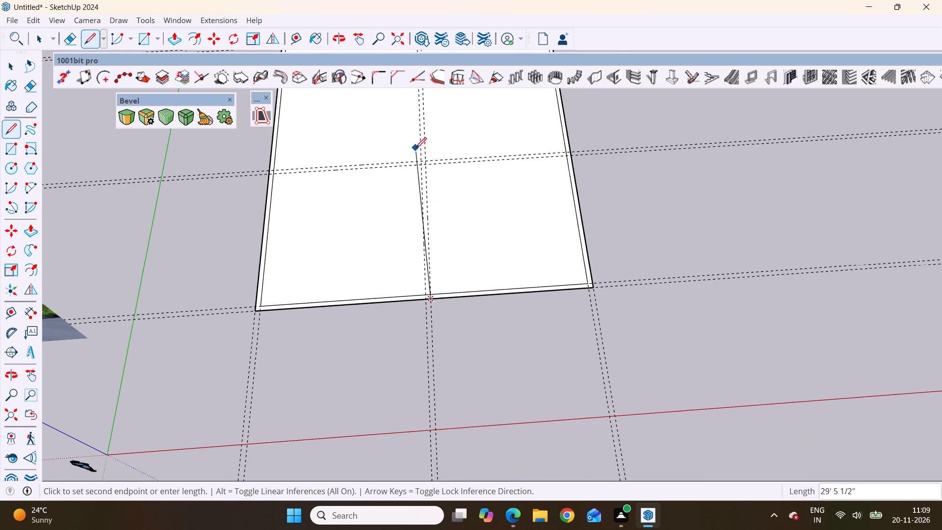
scroll(416, 148, up, 6)
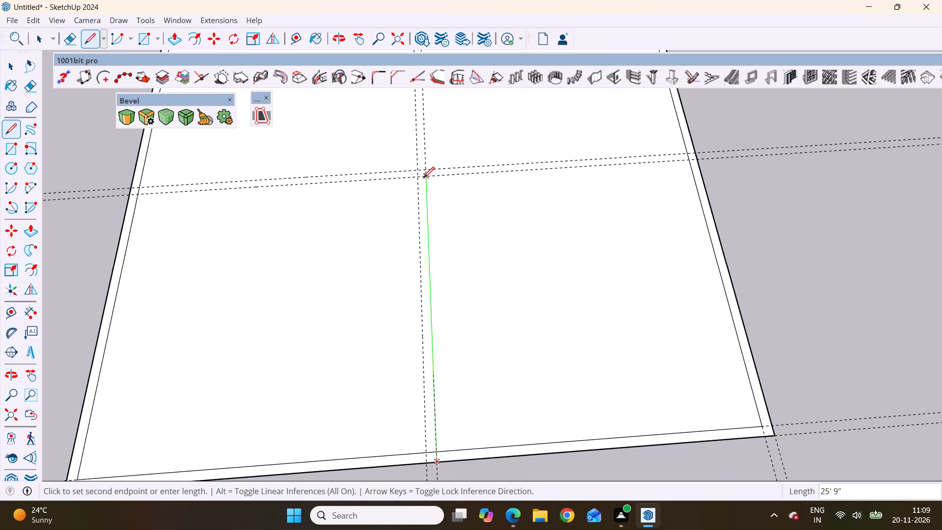
click(427, 176)
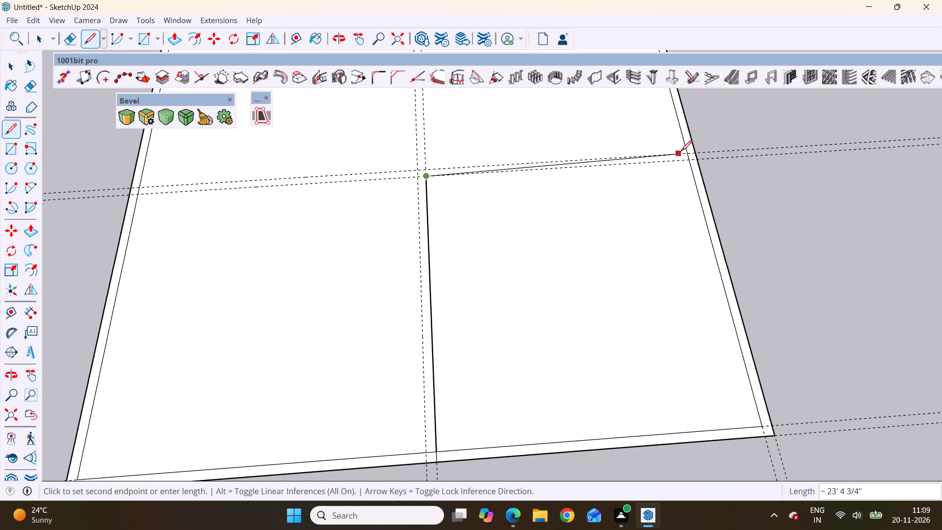
click(696, 159)
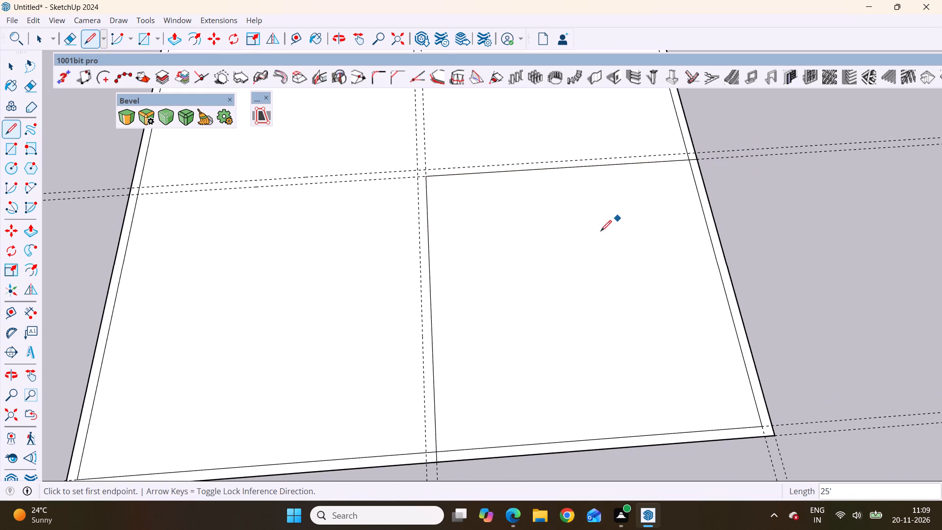
Cut out the face of the front corner bay bounded by the new lines.
scroll(543, 234, down, 4)
key(space)
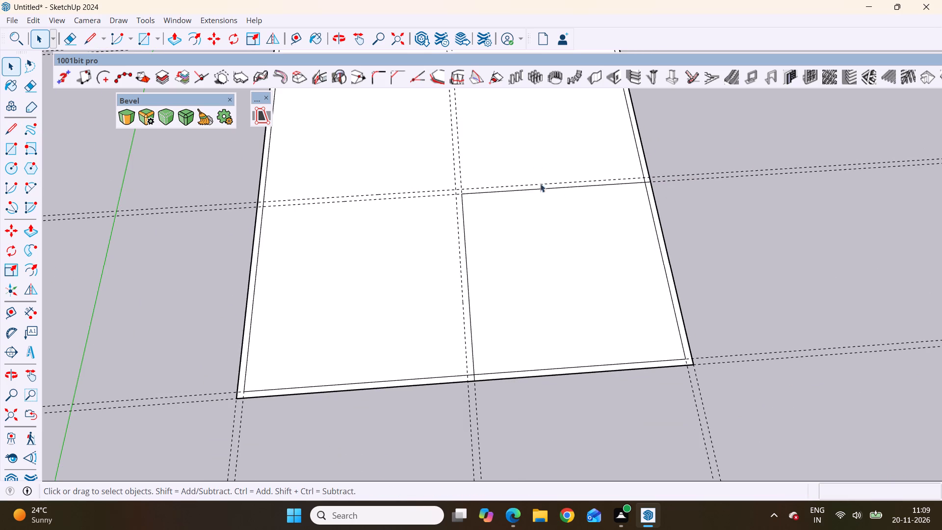
click(560, 234)
key(ctrl+x)
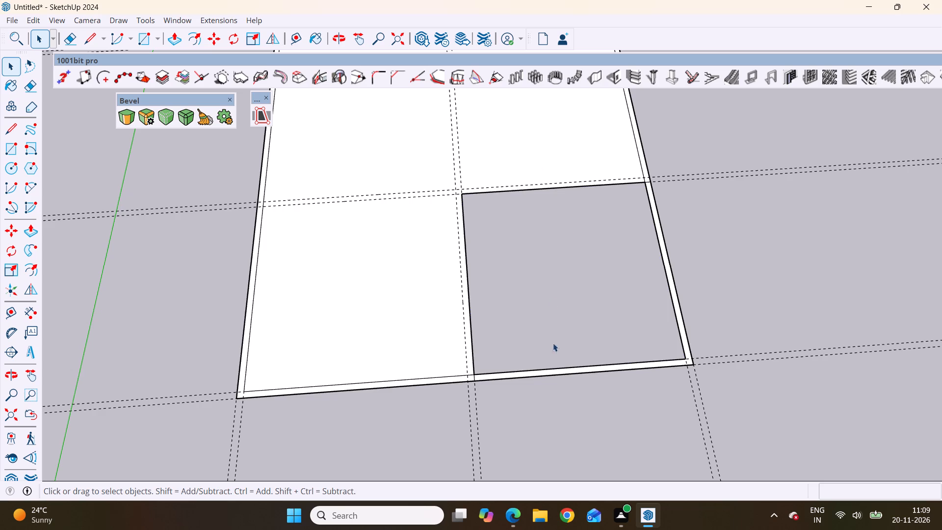
Erase the leftover inner and outer wall edges along the removed bay's front and outer side, leaving an L-shaped footprint.
scroll(596, 387, up, 2)
middle_drag(594, 383, 575, 364)
middle_drag(574, 362, 571, 357)
middle_drag(570, 355, 565, 318)
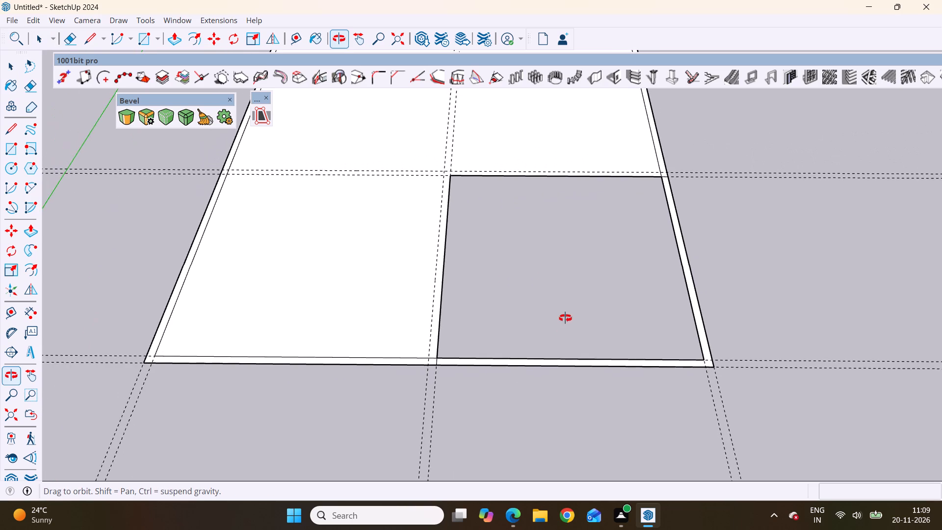
middle_drag(565, 318, 564, 380)
scroll(587, 354, down, 5)
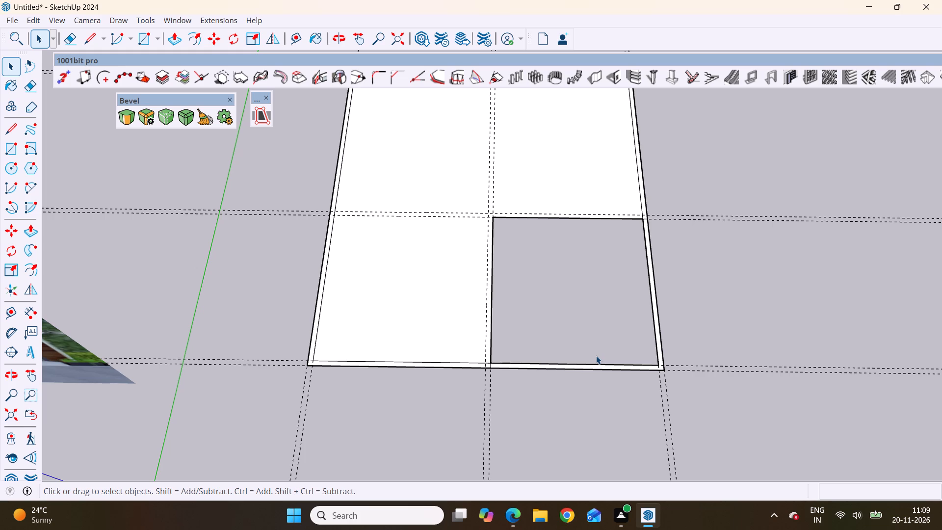
scroll(511, 211, up, 4)
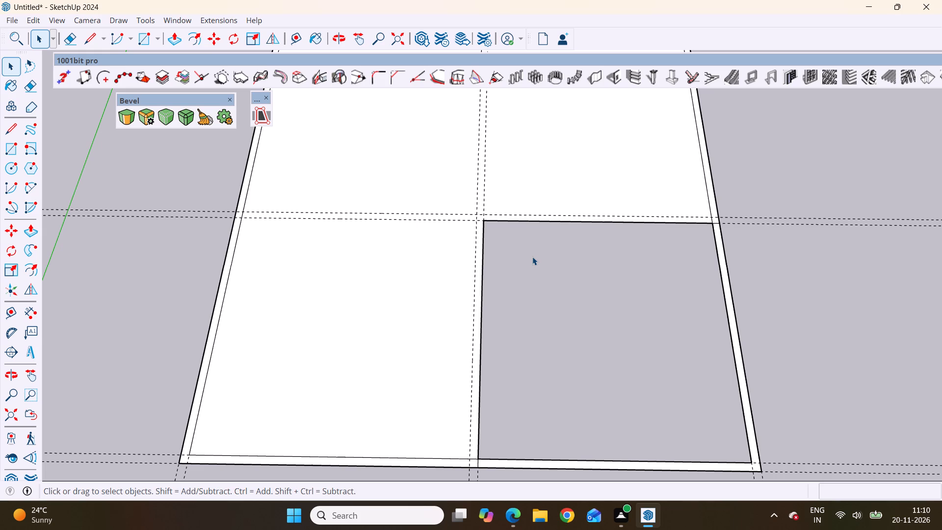
scroll(501, 296, down, 3)
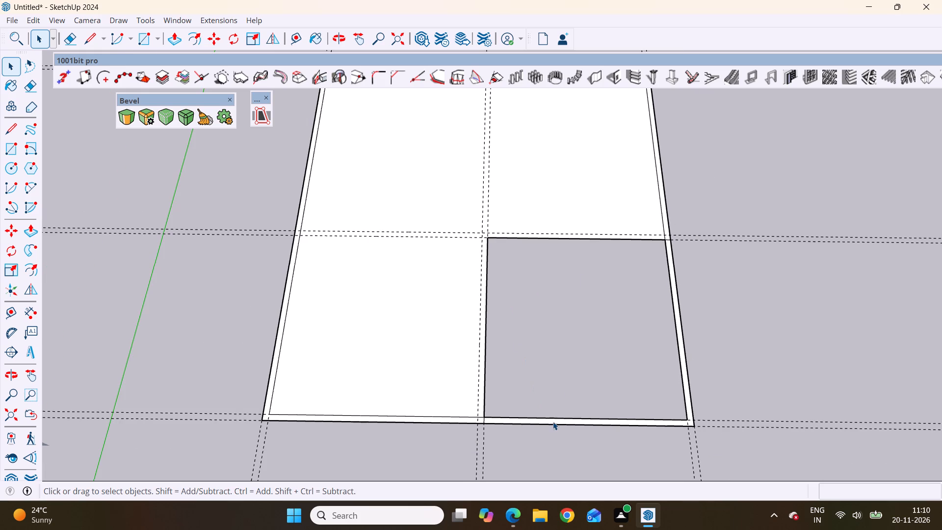
key(e)
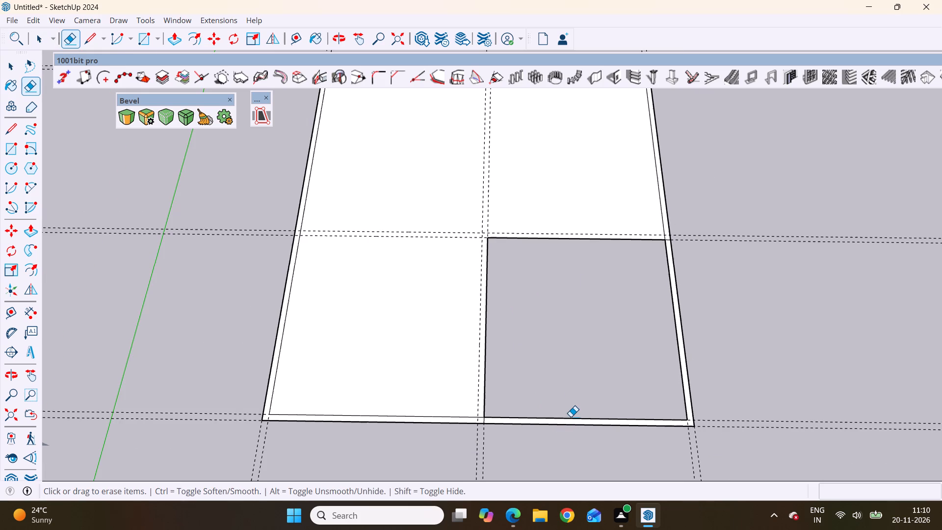
click(571, 420)
click(572, 428)
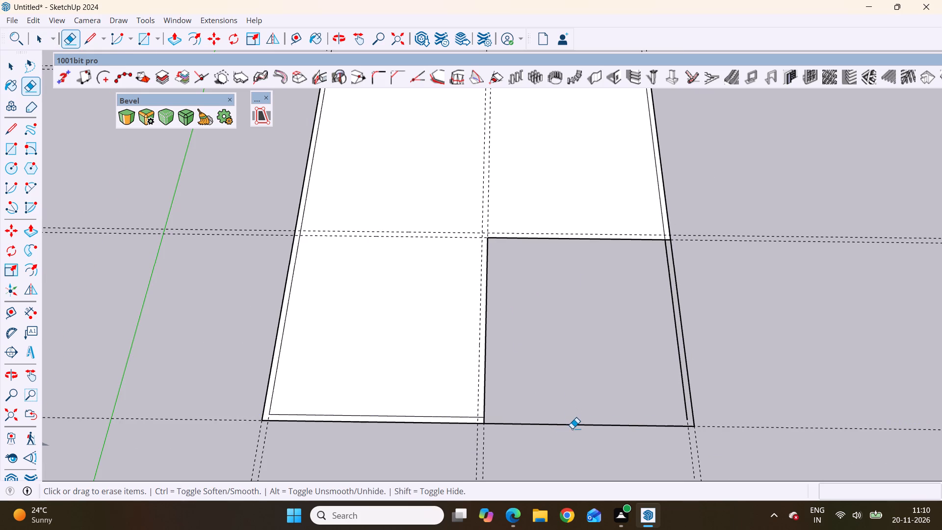
click(574, 424)
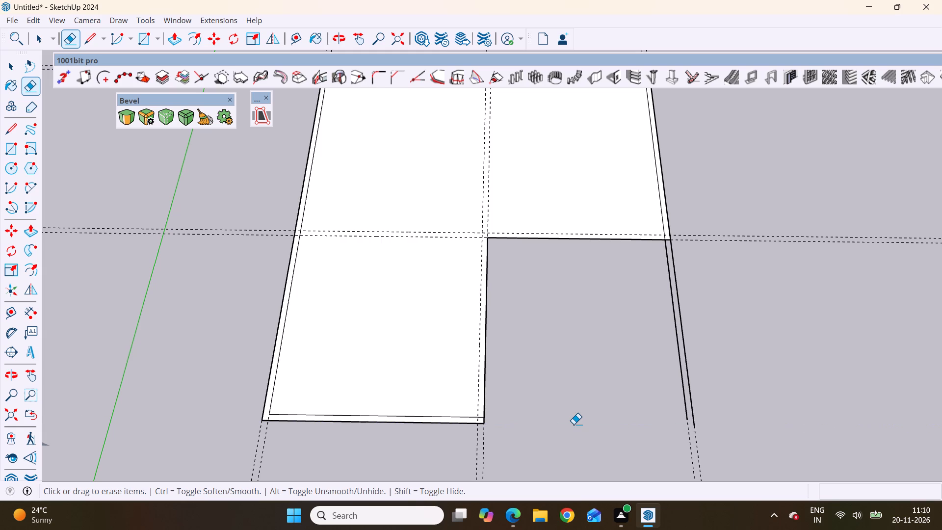
click(679, 340)
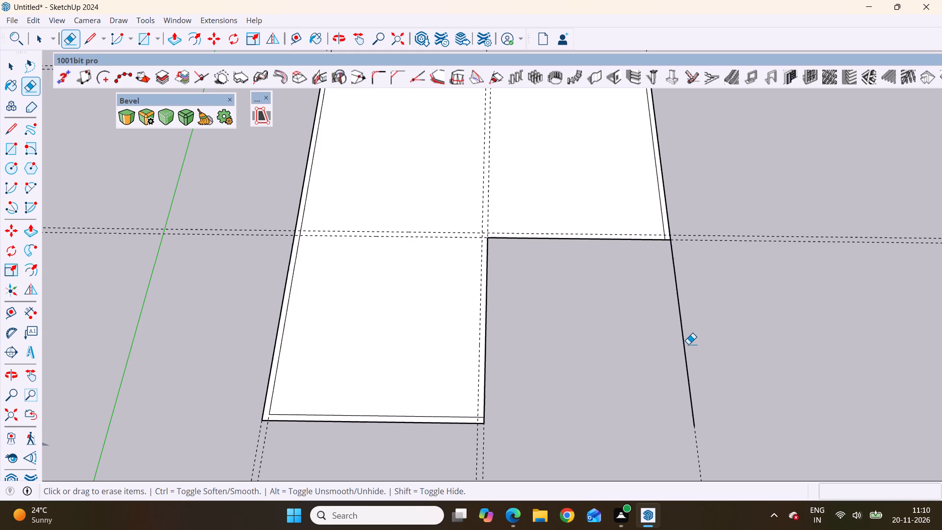
click(683, 337)
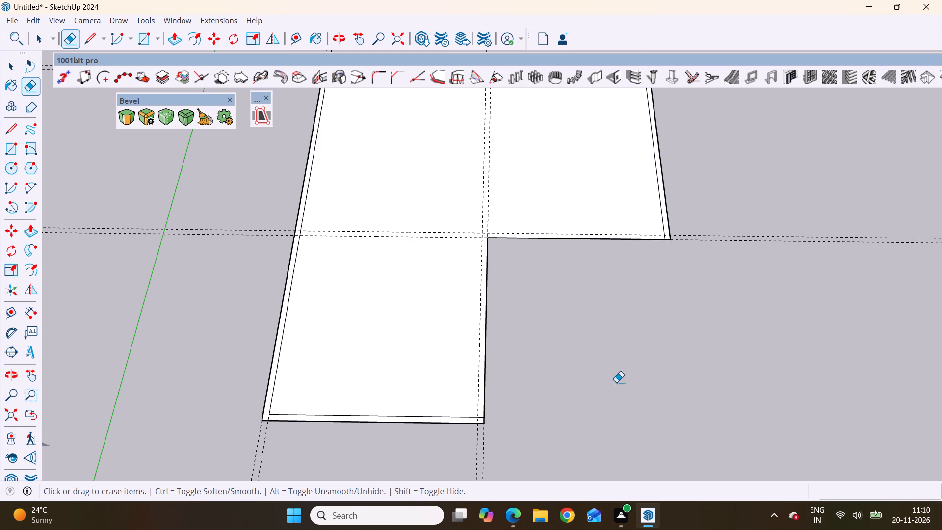
scroll(490, 302, up, 4)
key(space)
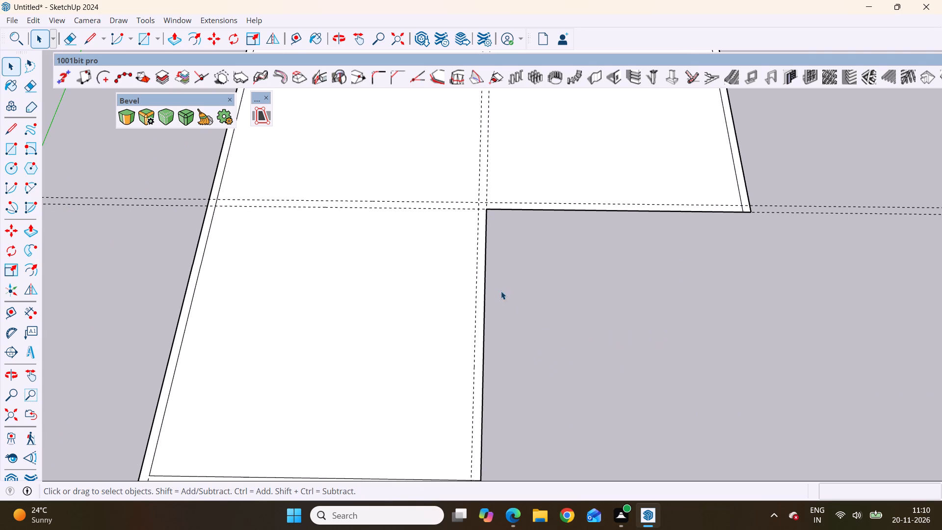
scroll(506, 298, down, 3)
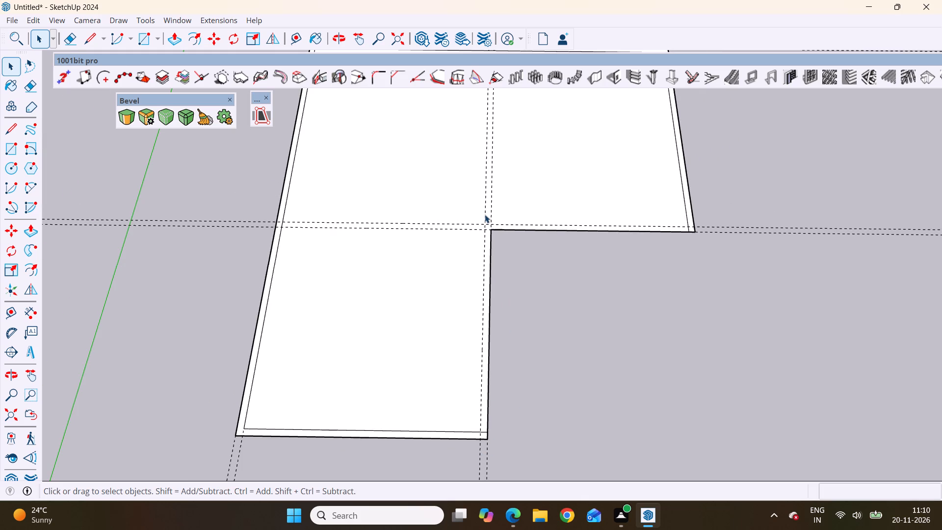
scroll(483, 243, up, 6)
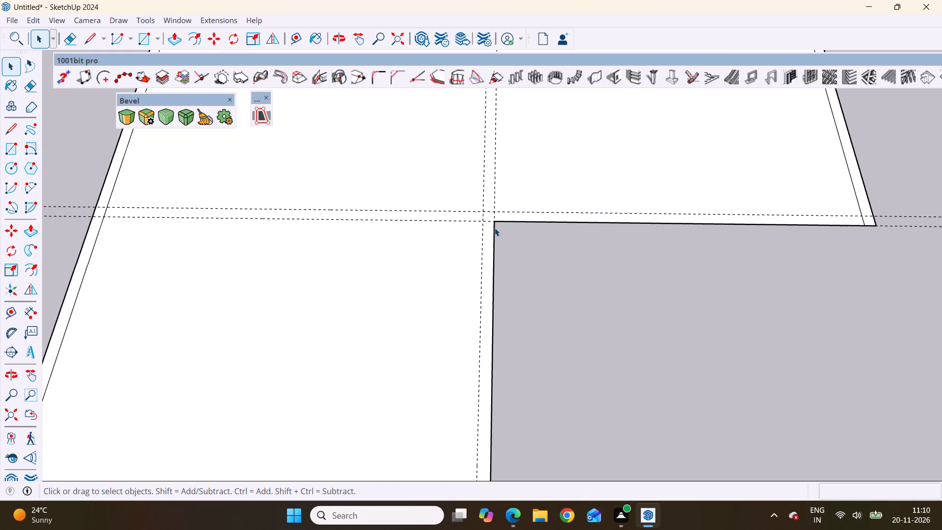
Draw the notch's inner wall edges: a 25' 9" line from the front inner edge to the guide crossing, and 25' to the side inner edge.
key(l)
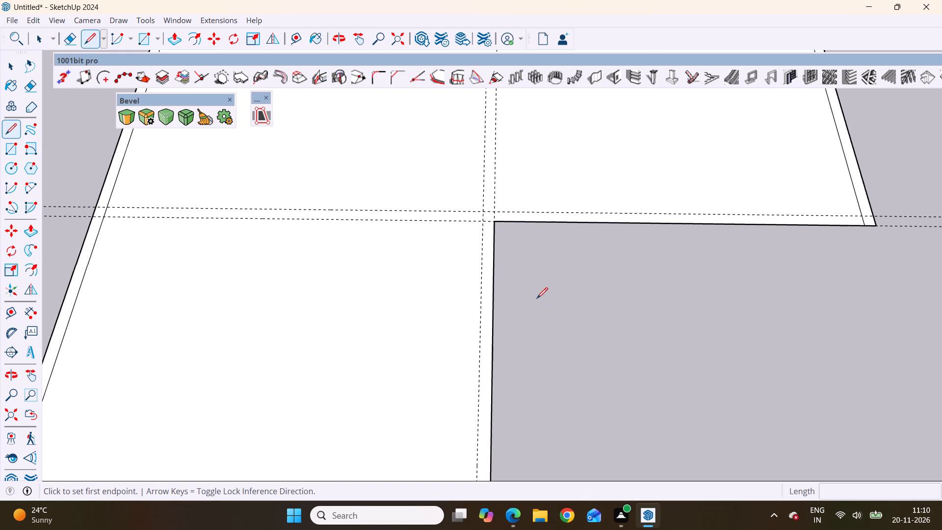
scroll(537, 282, down, 6)
scroll(545, 348, down, 4)
scroll(522, 445, up, 6)
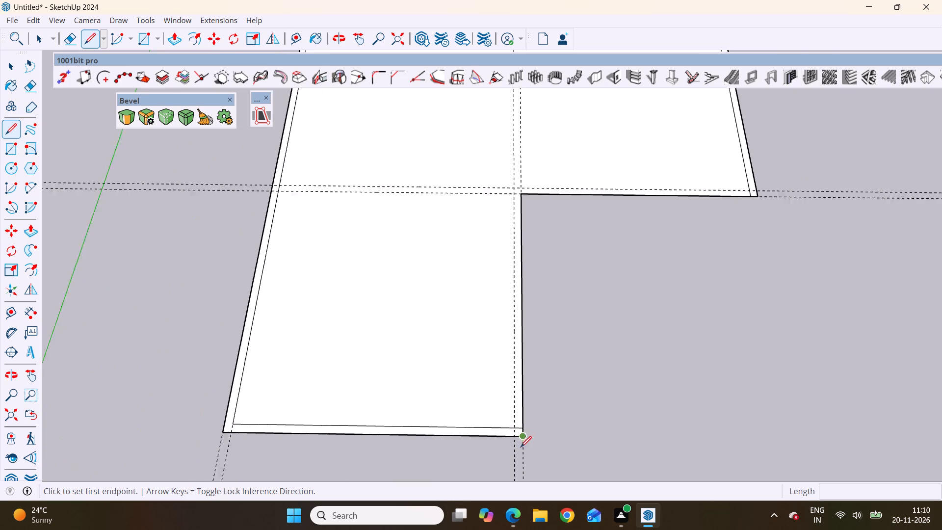
scroll(521, 447, up, 3)
click(512, 420)
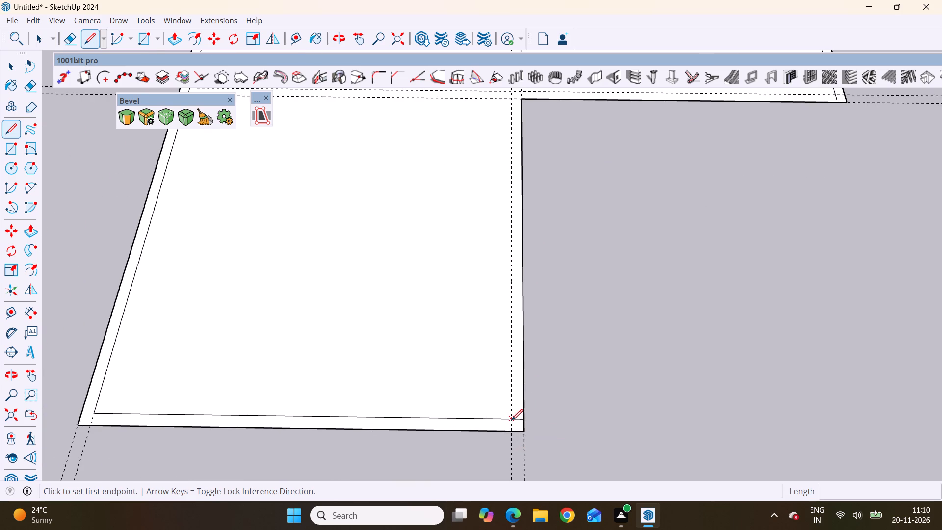
scroll(514, 401, down, 11)
scroll(495, 280, up, 3)
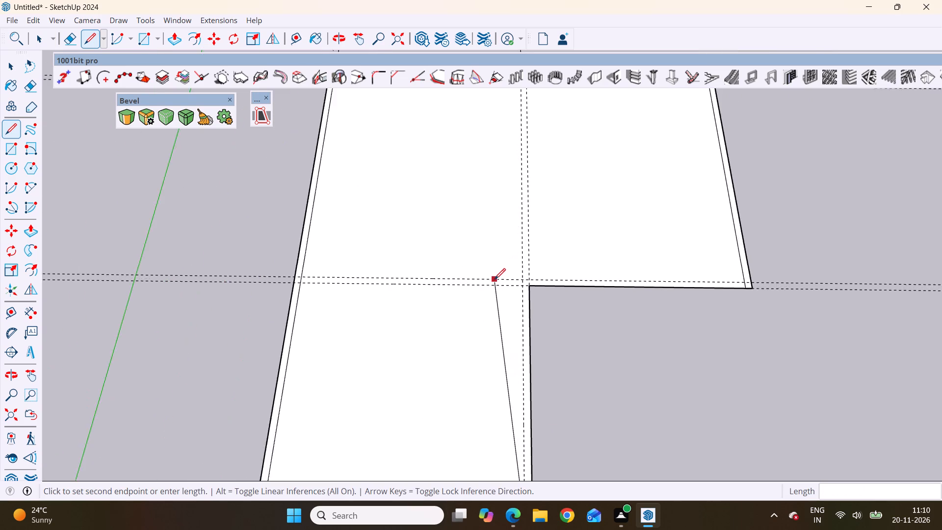
scroll(495, 279, up, 7)
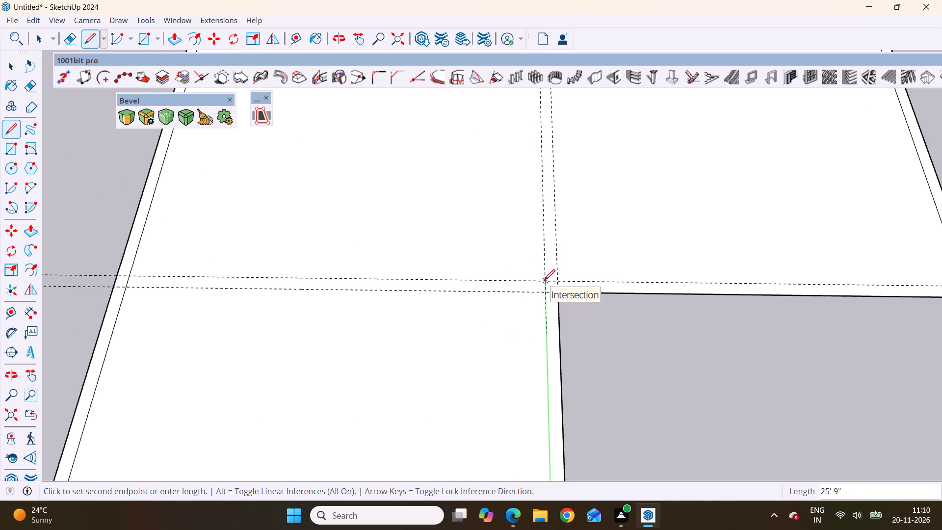
click(544, 280)
scroll(327, 305, down, 8)
scroll(615, 288, up, 3)
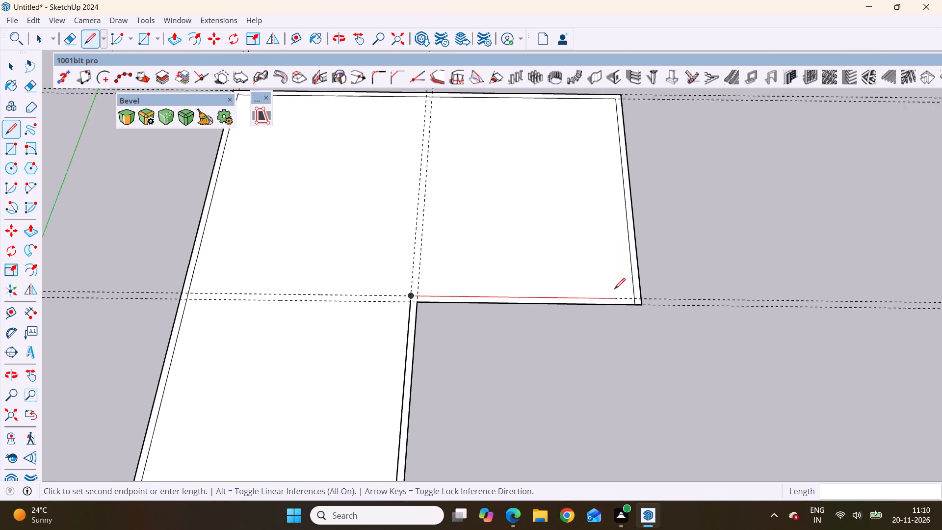
scroll(614, 289, up, 1)
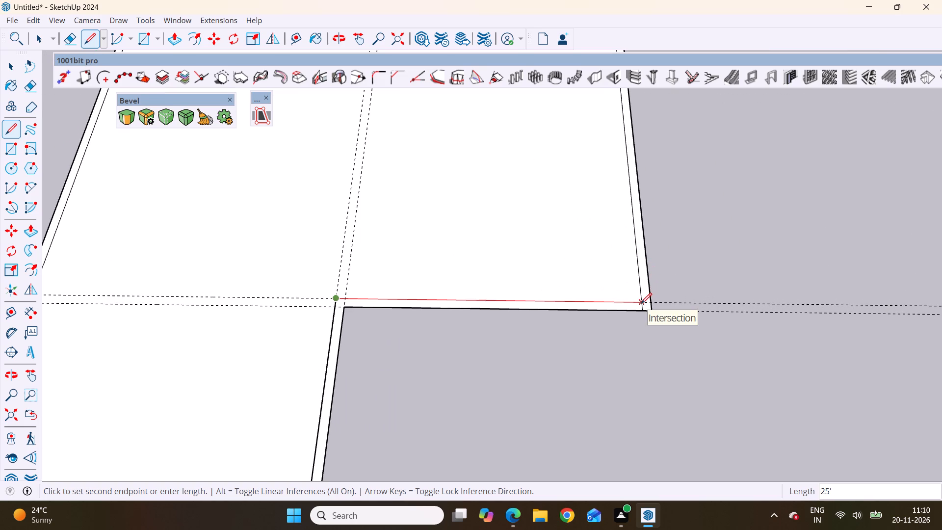
click(641, 304)
scroll(431, 292, down, 7)
middle_click(560, 398)
middle_drag(560, 398, 587, 411)
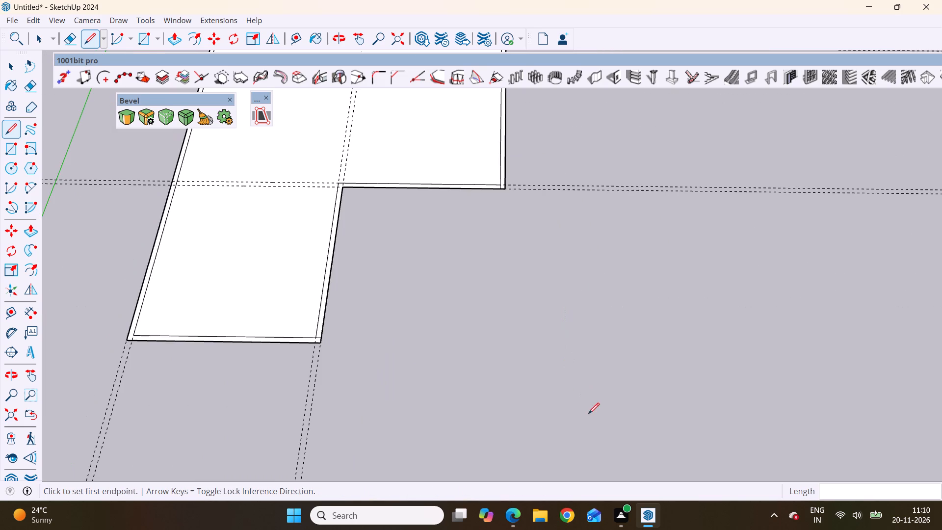
scroll(602, 388, down, 7)
middle_drag(499, 337, 513, 284)
key(space)
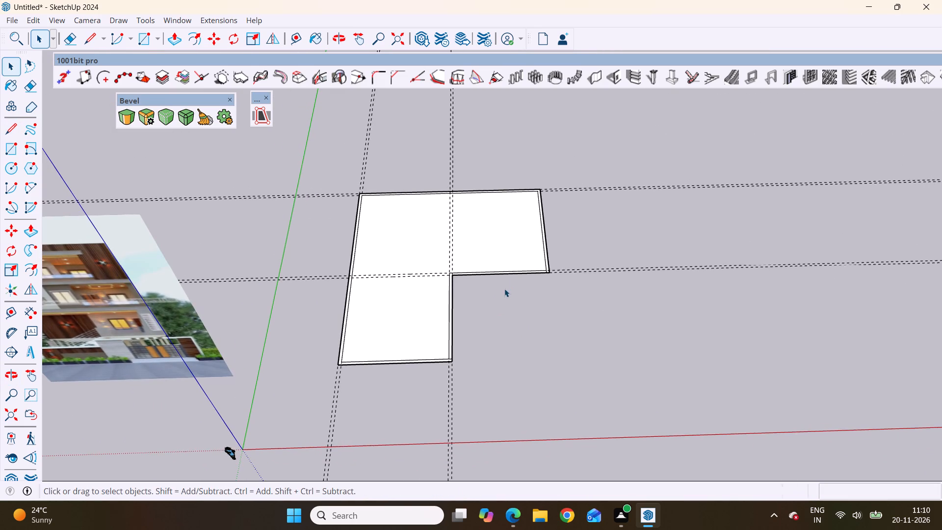
Check the enclosed inner floor face, and examine the L-shaped wall outline and its front corner for stray edges.
scroll(514, 254, up, 7)
click(468, 245)
scroll(607, 321, down, 4)
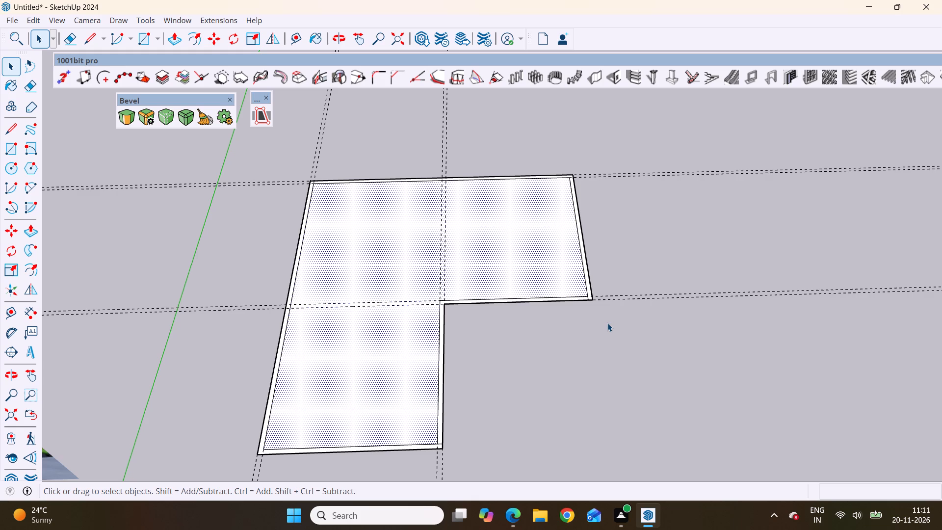
key(space)
click(561, 360)
scroll(391, 466, up, 2)
middle_drag(455, 411, 439, 348)
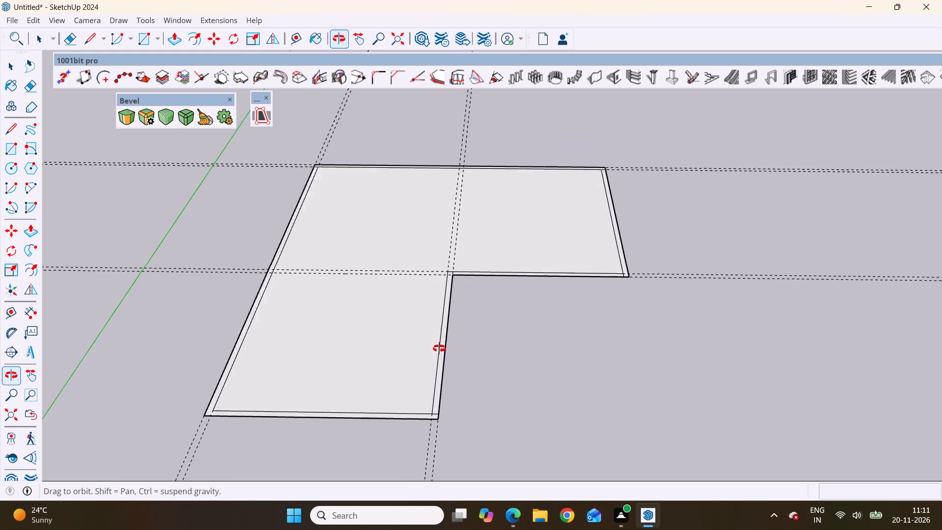
middle_drag(439, 348, 467, 360)
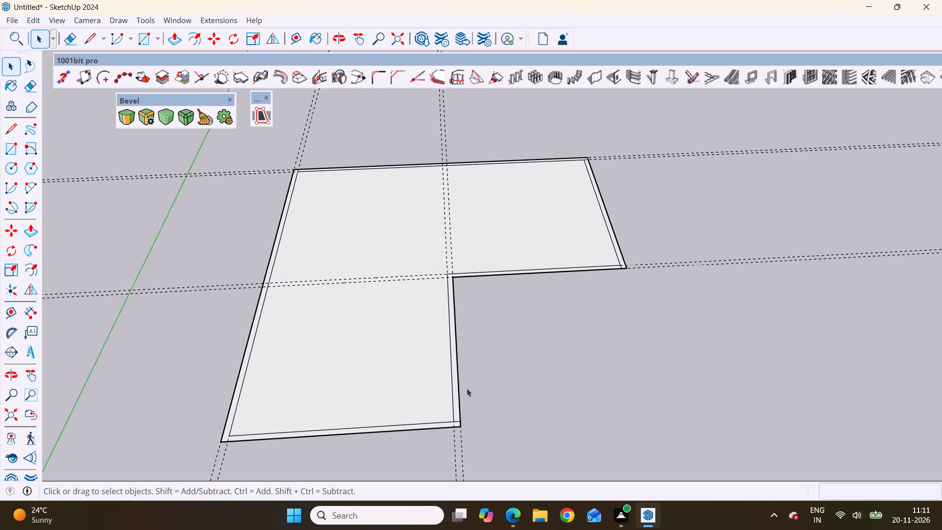
scroll(464, 357, down, 9)
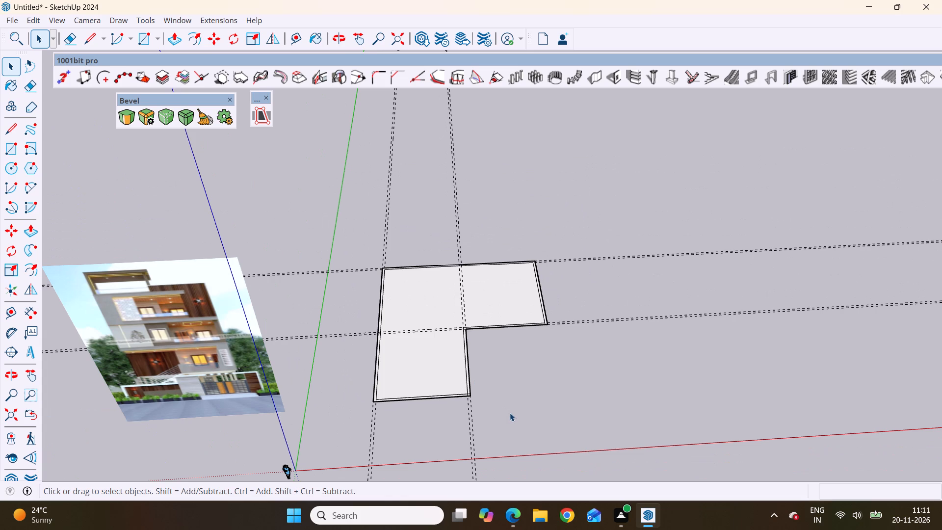
scroll(514, 426, down, 6)
scroll(514, 433, up, 1)
middle_drag(514, 433, 472, 319)
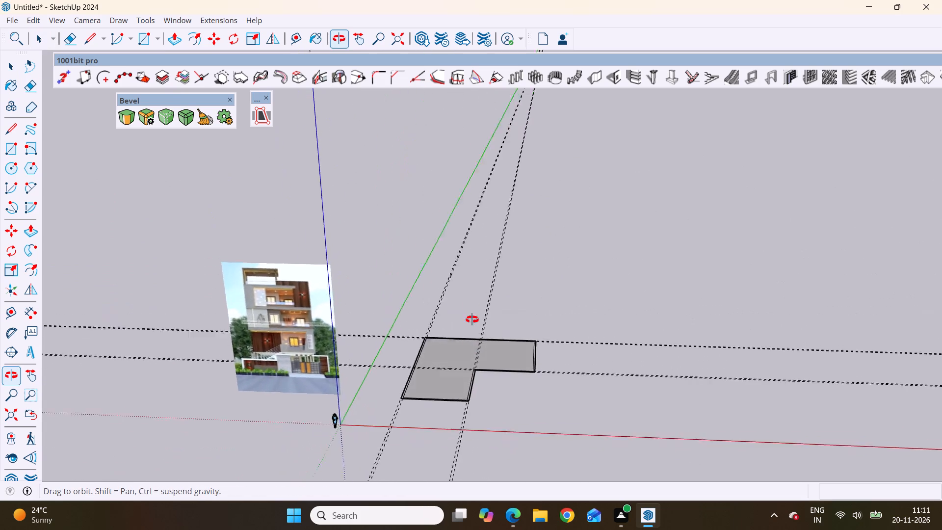
middle_drag(472, 319, 500, 456)
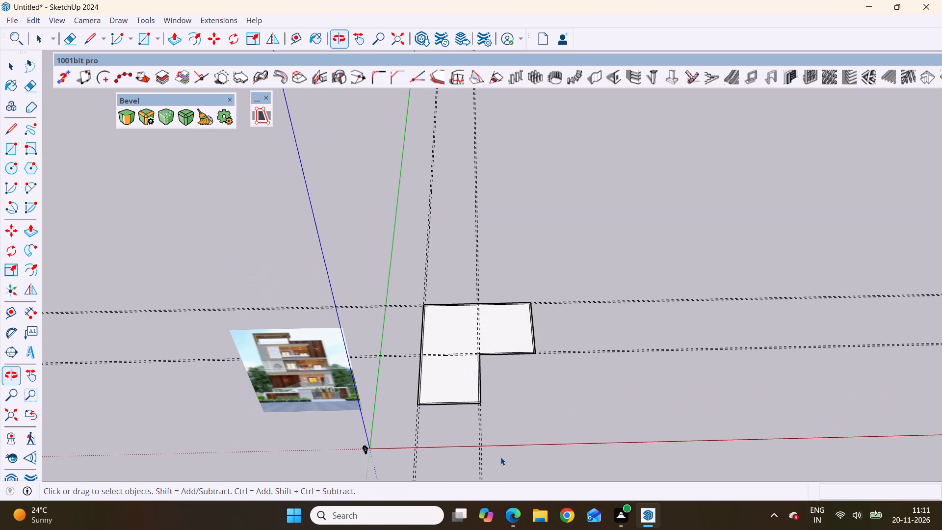
scroll(397, 439, up, 3)
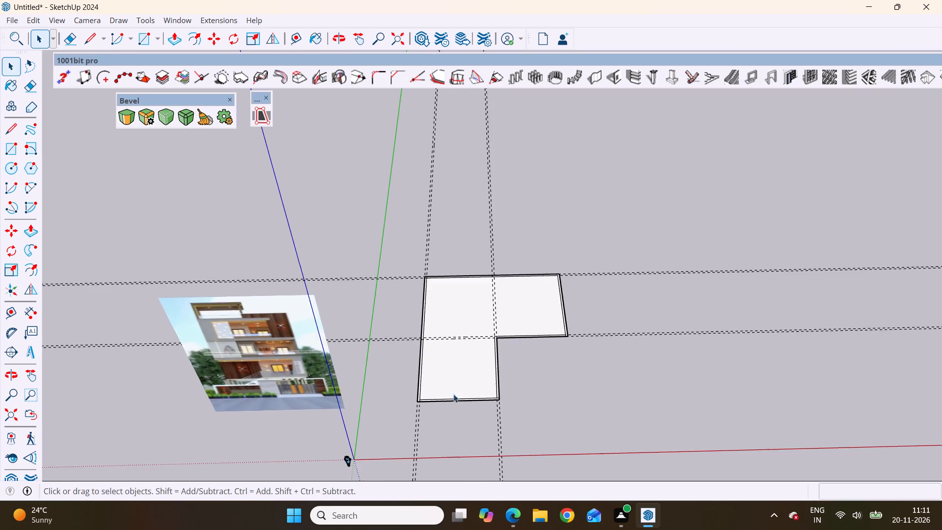
scroll(483, 393, up, 11)
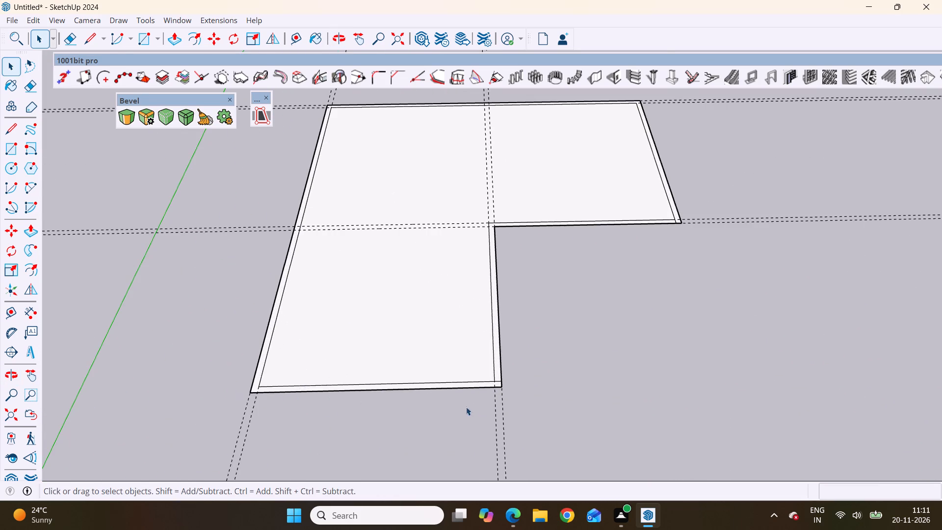
scroll(508, 399, up, 11)
scroll(447, 390, down, 4)
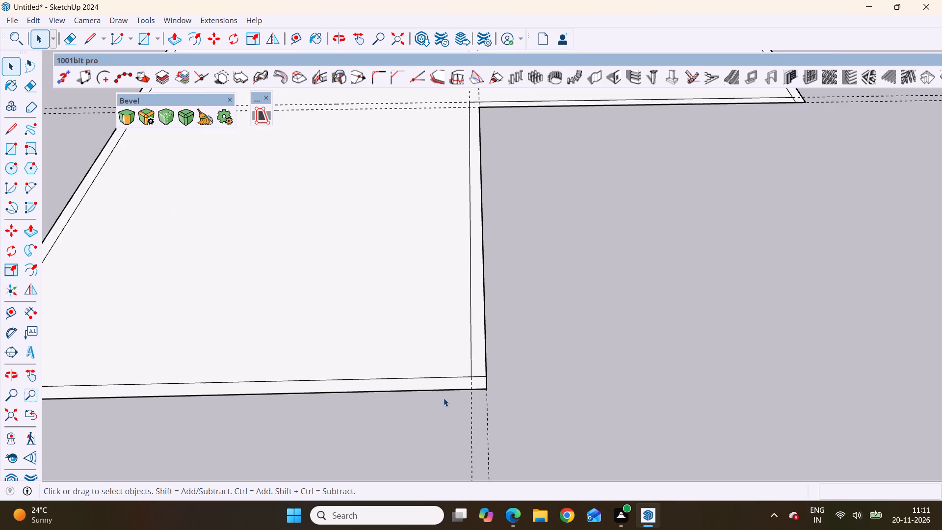
scroll(466, 376, up, 11)
scroll(460, 384, down, 10)
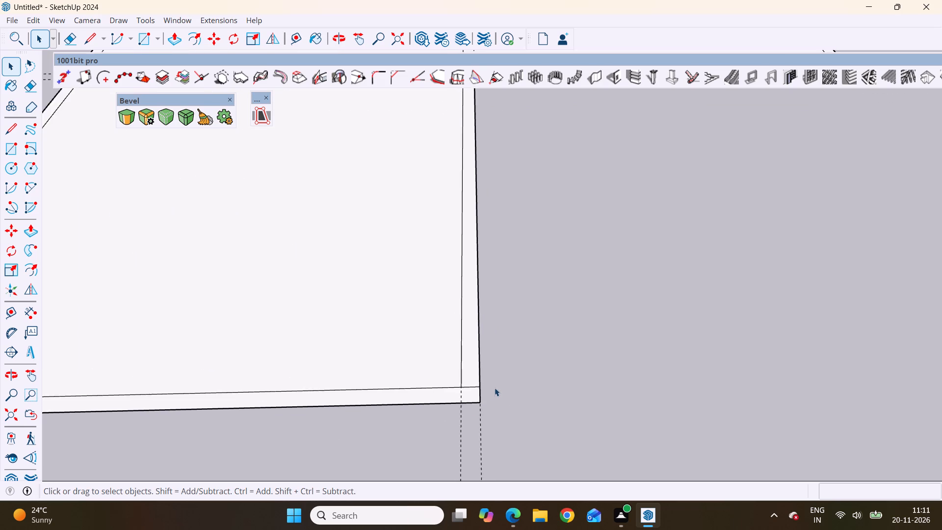
Erase the short leftover inner edge crossing the wall band at the outer side corner of the notch.
scroll(495, 388, down, 8)
scroll(471, 189, up, 5)
scroll(471, 189, down, 4)
scroll(718, 193, up, 4)
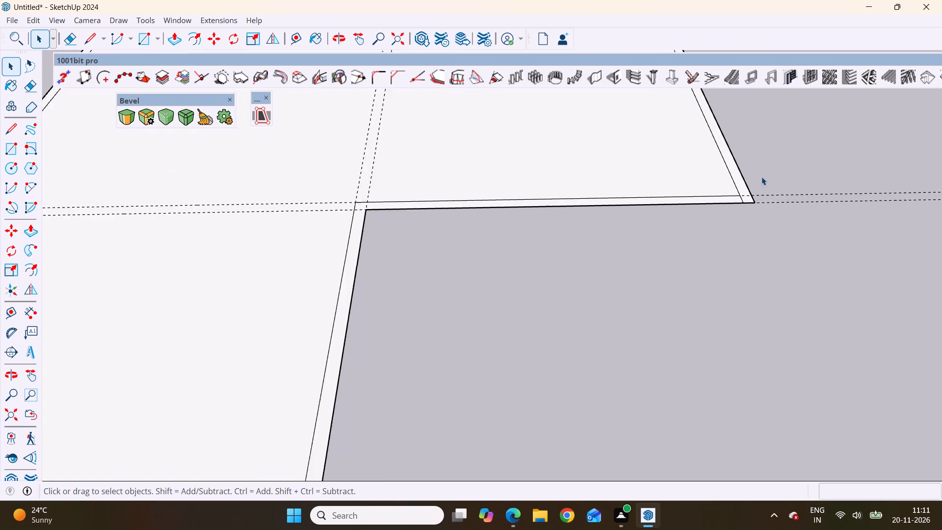
scroll(761, 177, up, 8)
click(733, 220)
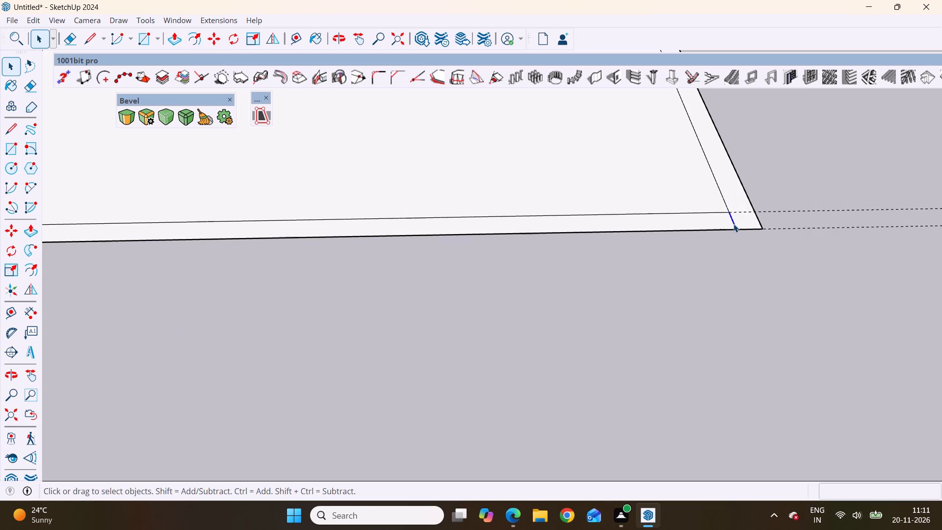
key(Delete)
Extrude the L-shaped wall band upward with Push/Pull to raise the house walls, comparing their height with the elevation photo.
scroll(573, 277, down, 16)
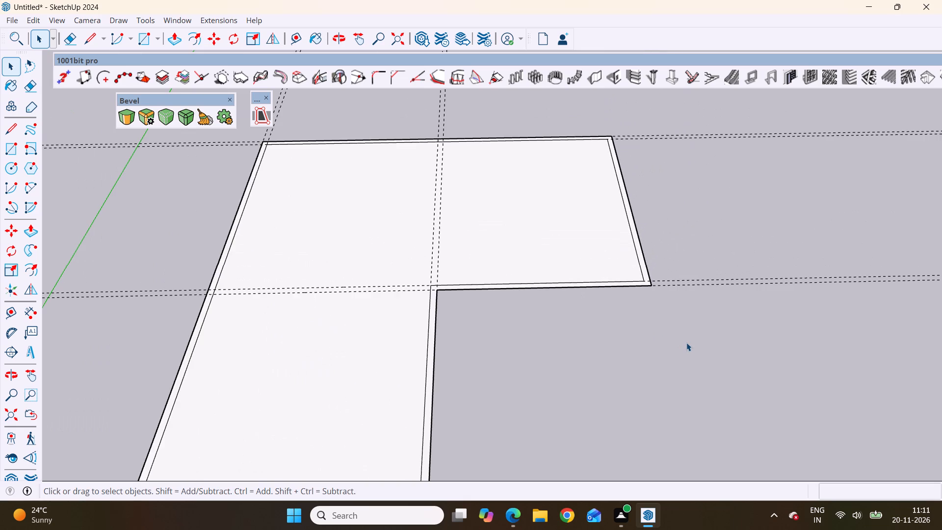
scroll(686, 343, down, 4)
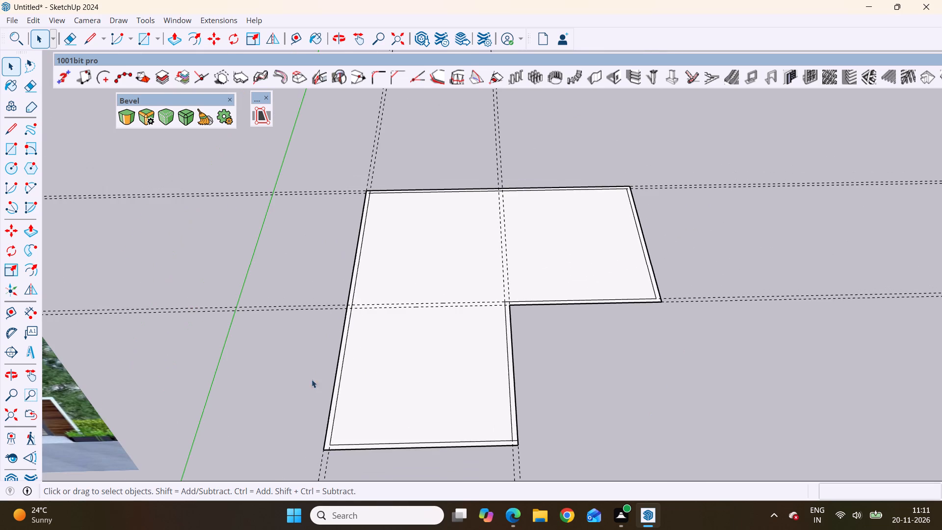
scroll(330, 353, up, 8)
click(354, 359)
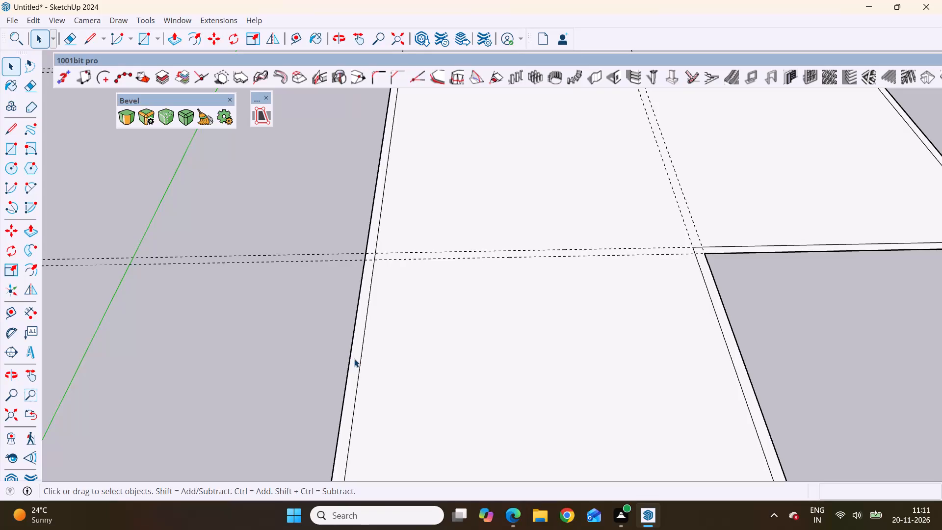
scroll(354, 359, down, 4)
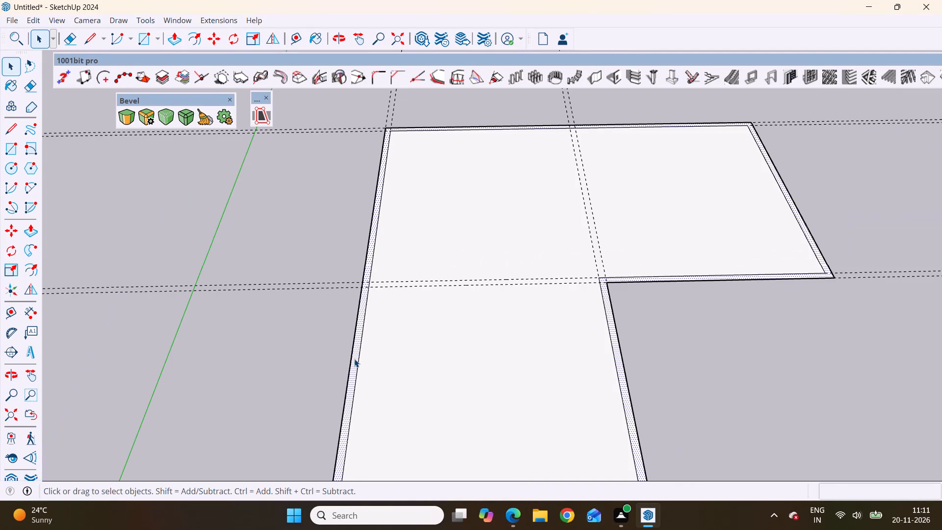
key(p)
click(354, 359)
scroll(336, 243, down, 8)
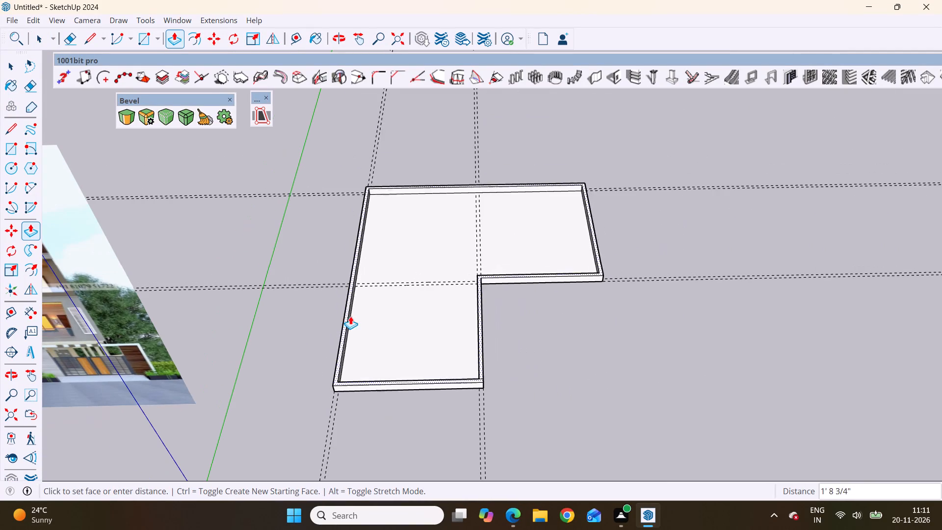
middle_drag(325, 221, 357, 157)
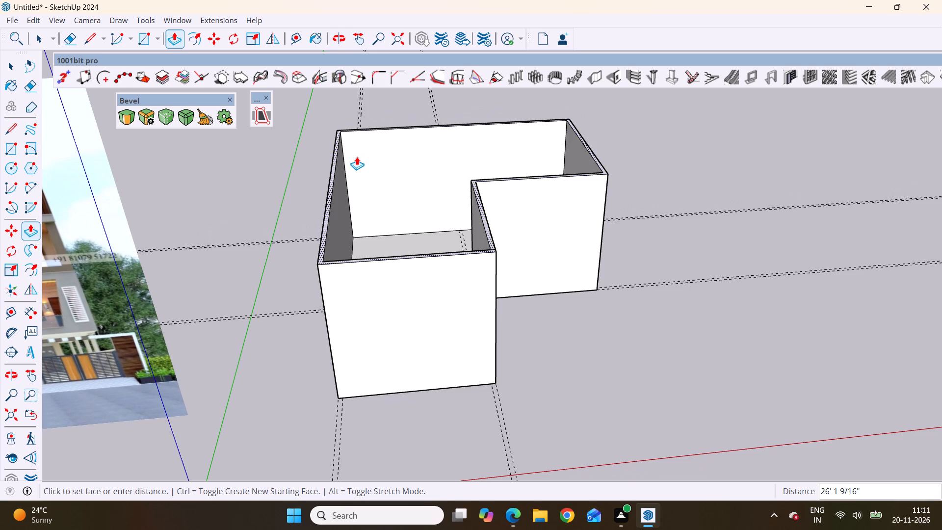
scroll(367, 189, down, 2)
middle_drag(367, 191, 359, 192)
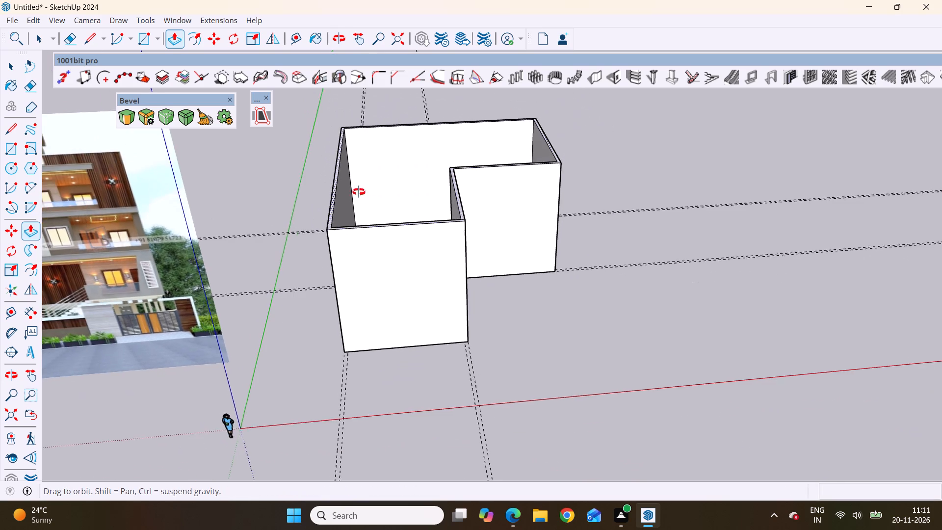
middle_drag(359, 192, 348, 147)
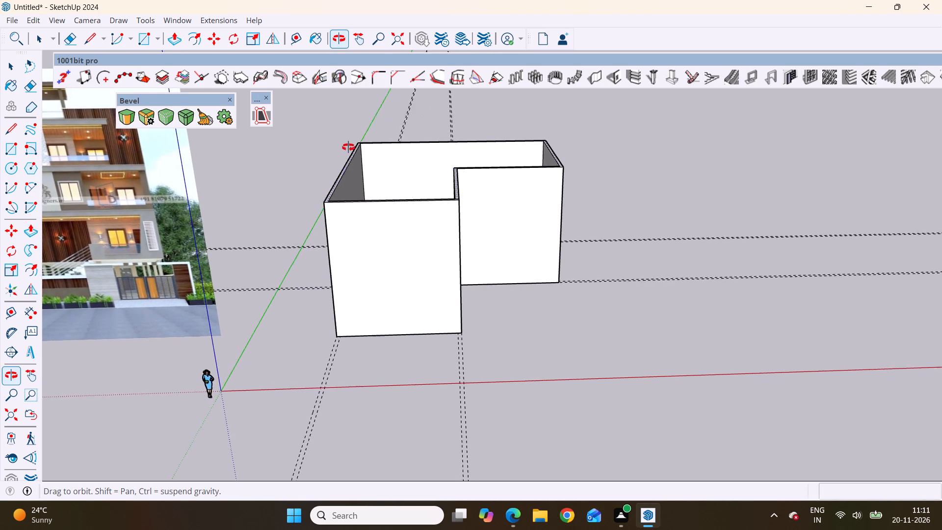
middle_drag(348, 147, 334, 149)
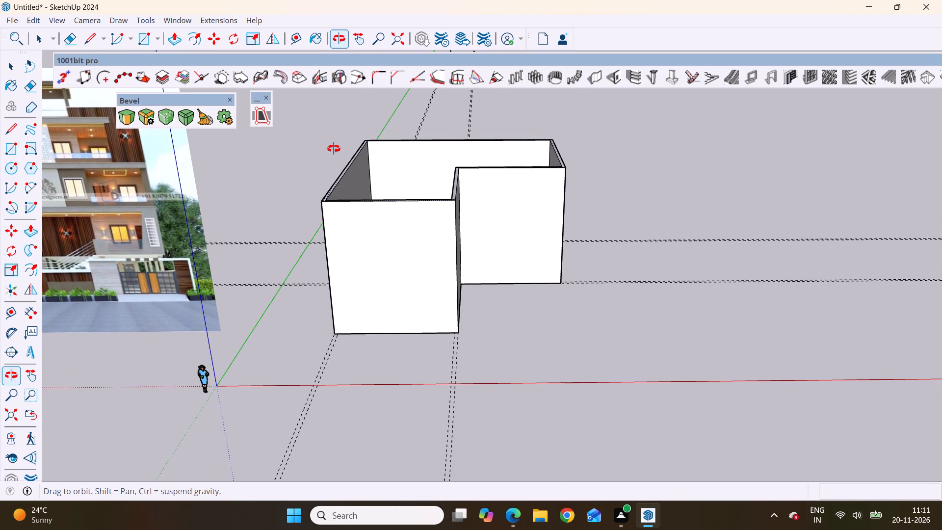
middle_drag(334, 149, 335, 150)
middle_click(335, 150)
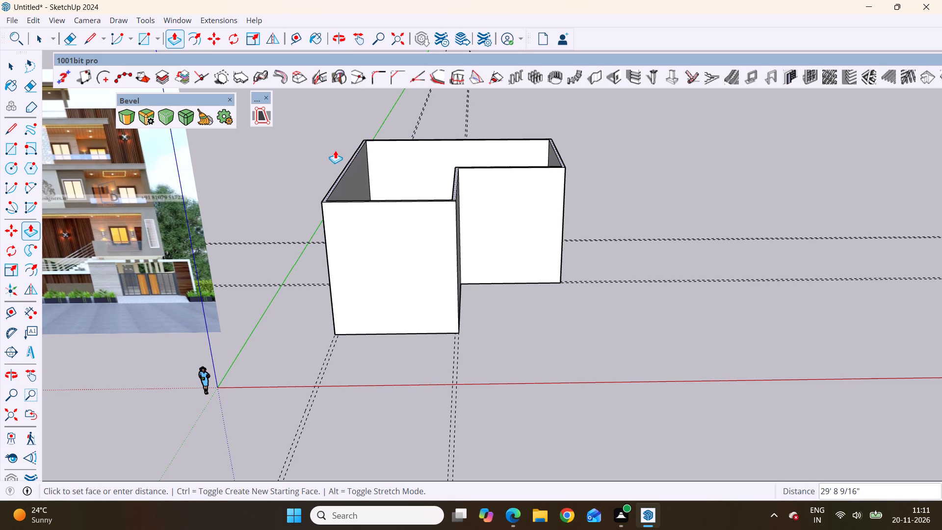
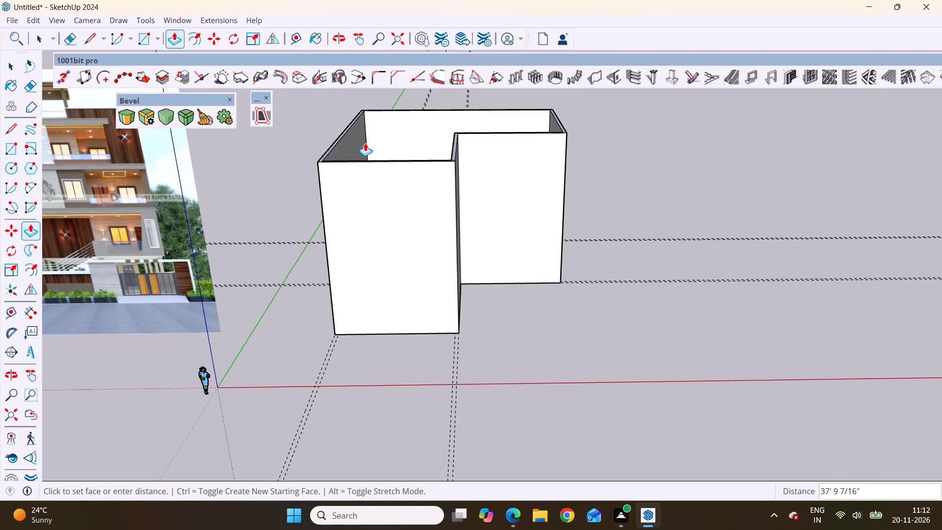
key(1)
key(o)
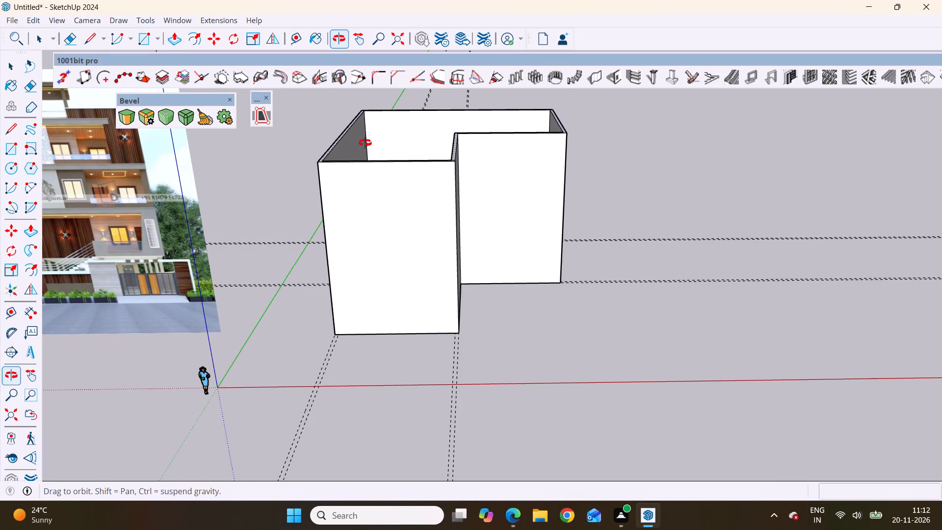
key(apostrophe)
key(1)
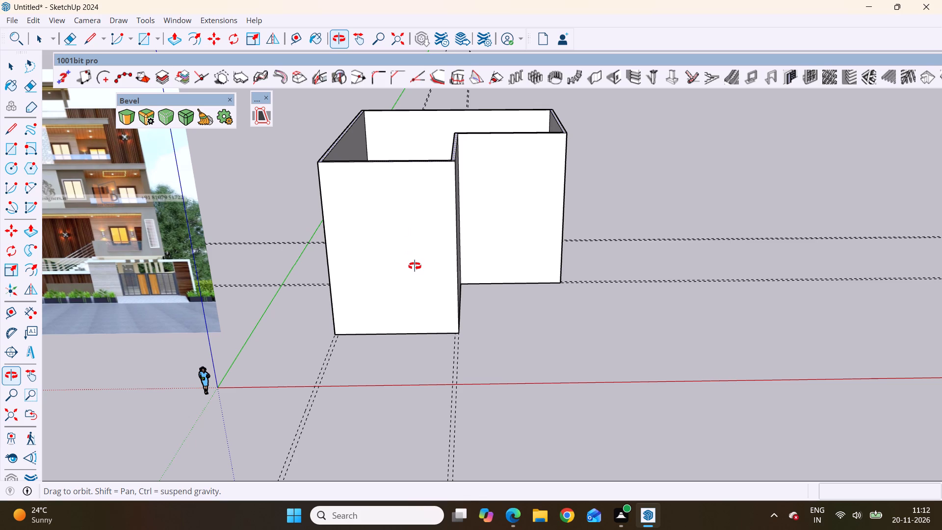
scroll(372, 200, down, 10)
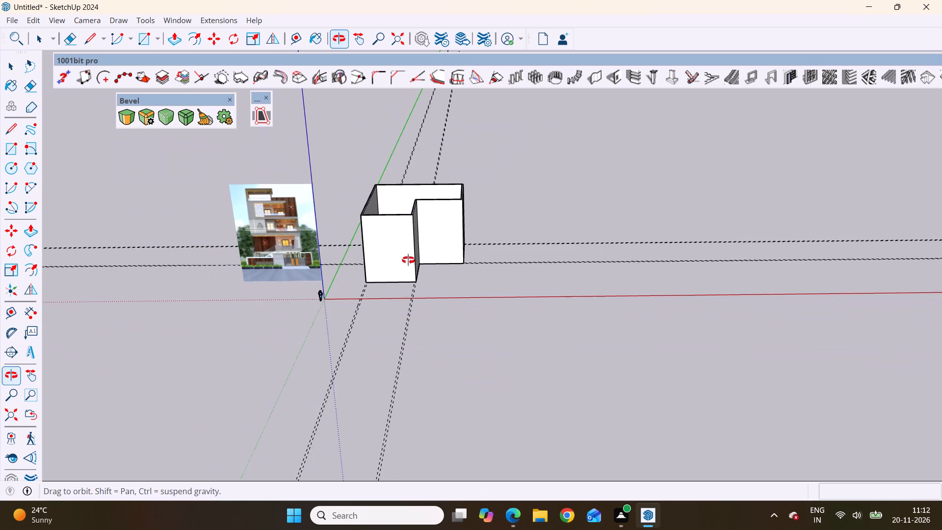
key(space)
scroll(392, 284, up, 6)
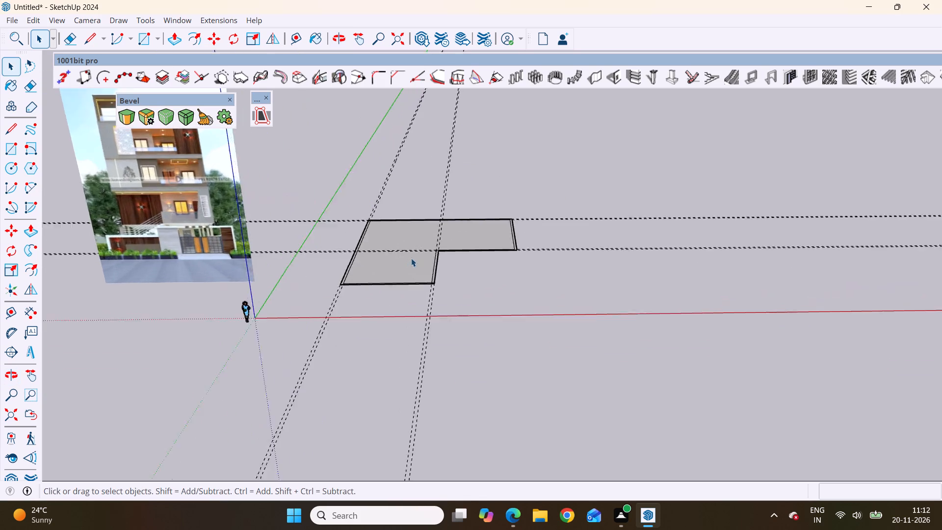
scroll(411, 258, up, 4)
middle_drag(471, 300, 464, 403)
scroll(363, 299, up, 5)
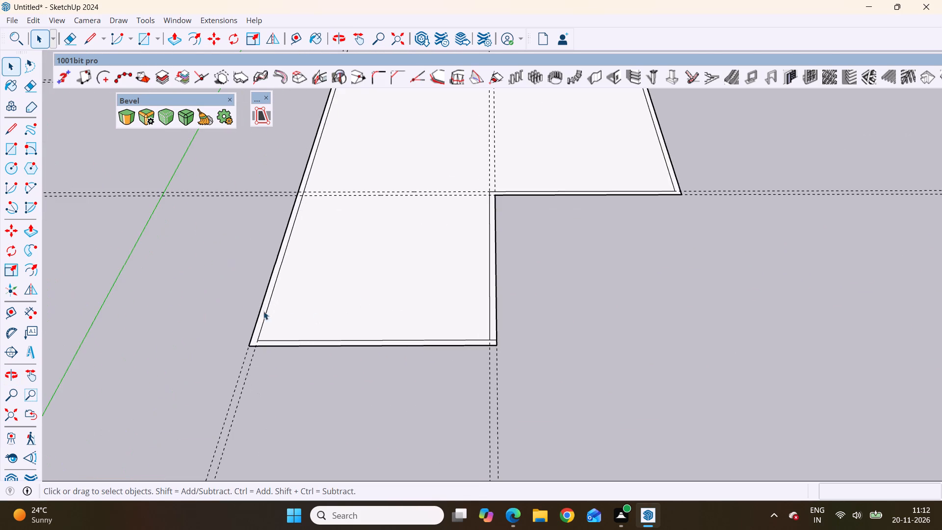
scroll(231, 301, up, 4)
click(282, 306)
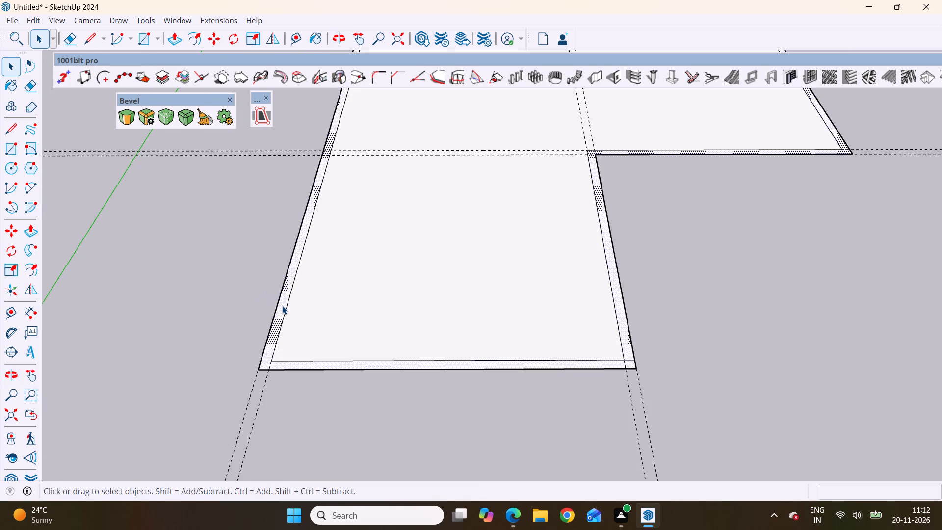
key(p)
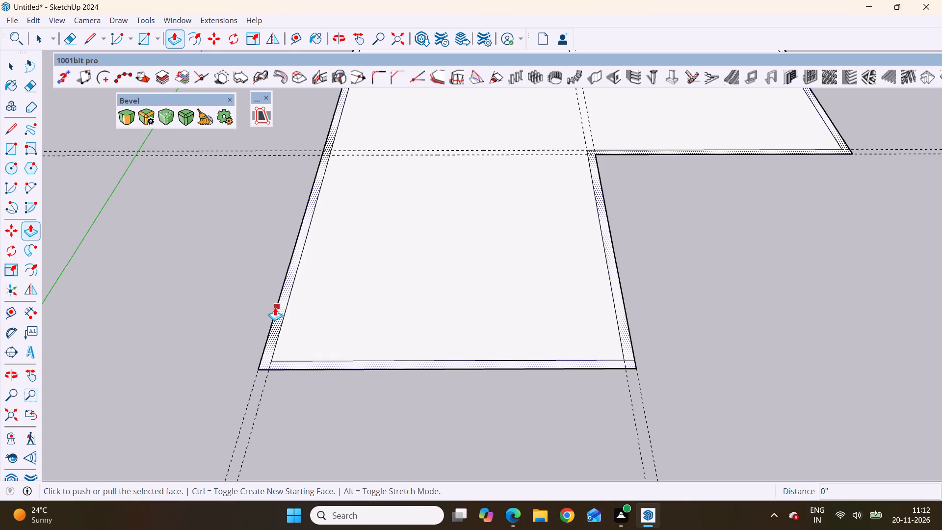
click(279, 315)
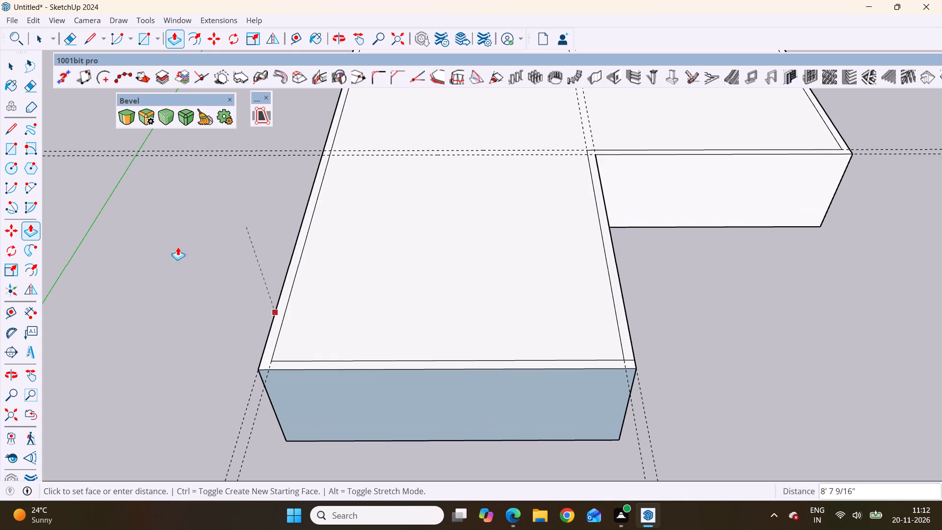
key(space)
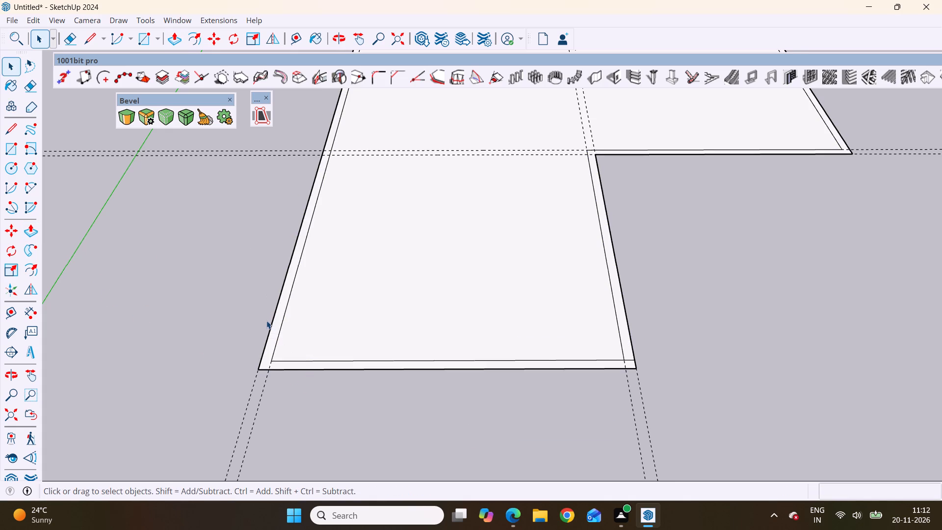
Extrude the L-shaped wall band upward 10' with Push/Pull to form the house walls.
click(271, 331)
click(272, 337)
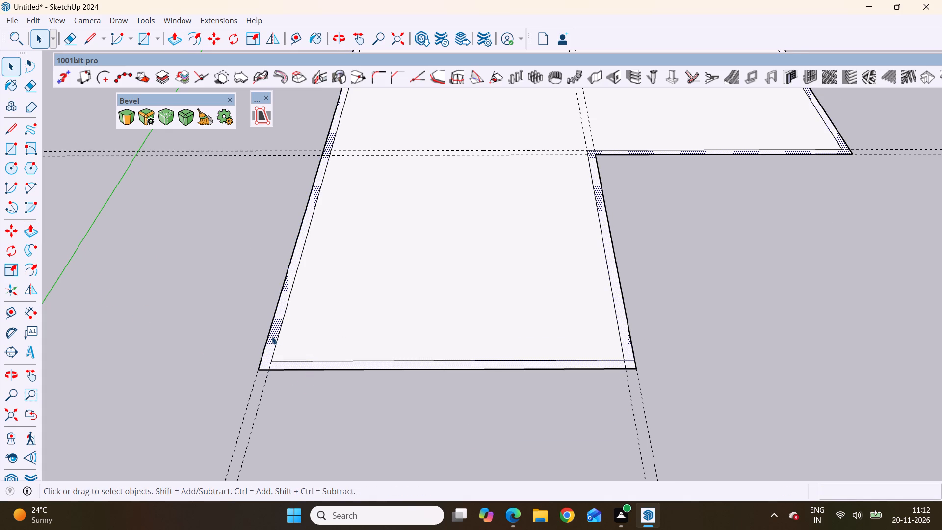
key(p)
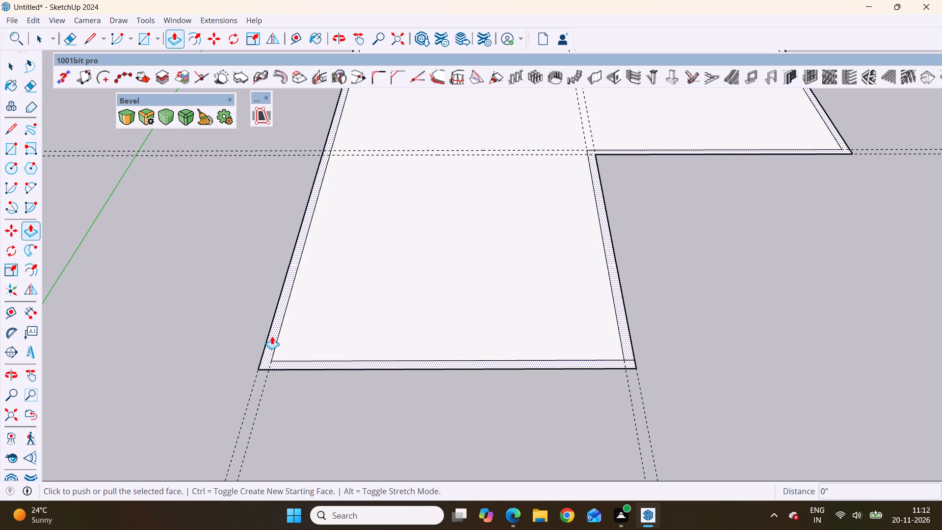
click(272, 336)
scroll(258, 353, down, 2)
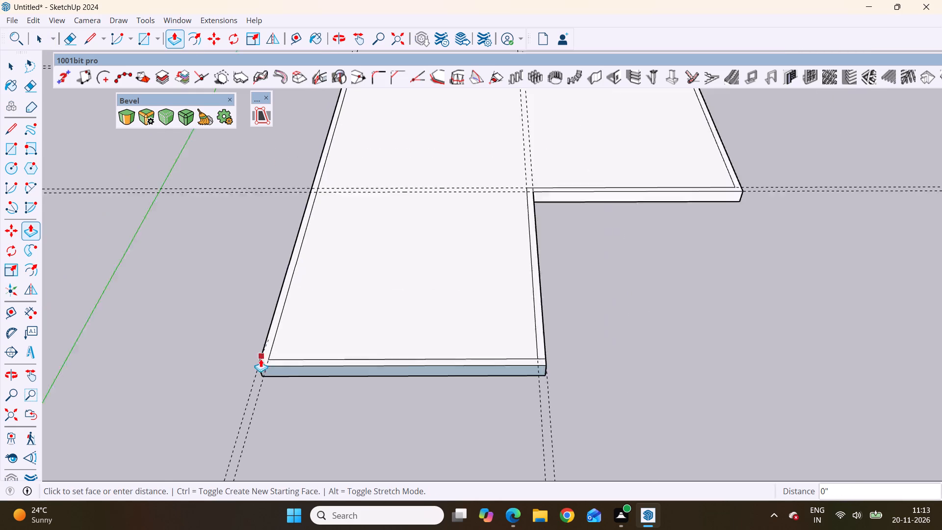
scroll(261, 359, down, 2)
scroll(401, 426, down, 6)
scroll(361, 400, down, 3)
middle_drag(372, 416, 366, 367)
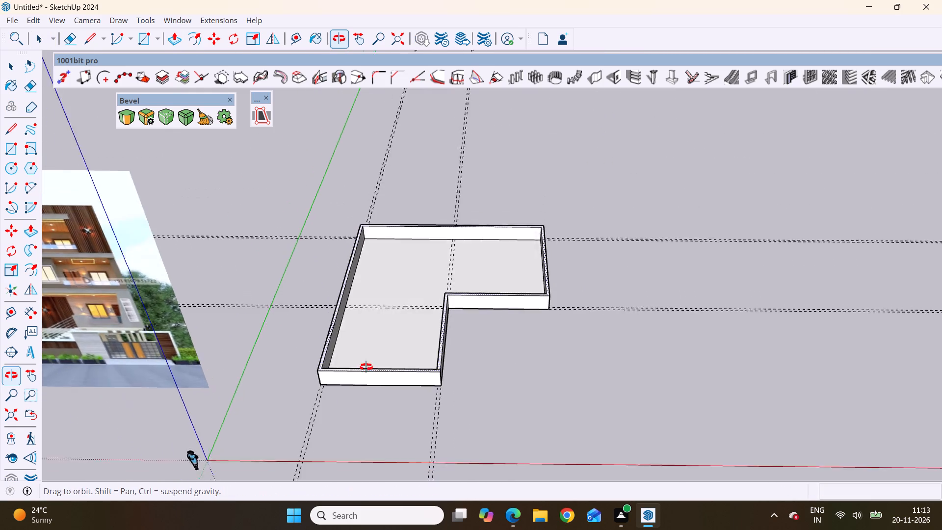
middle_drag(366, 367, 382, 341)
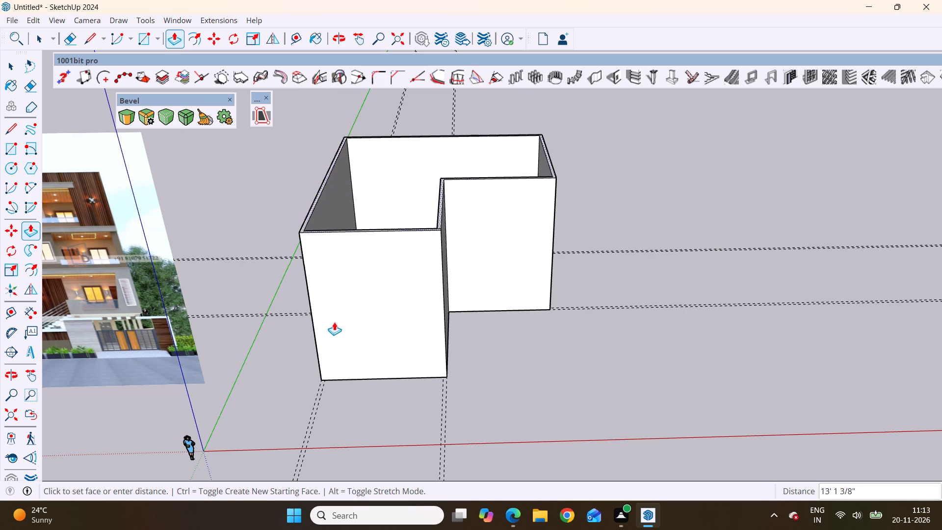
scroll(335, 325, down, 2)
middle_drag(335, 326, 364, 291)
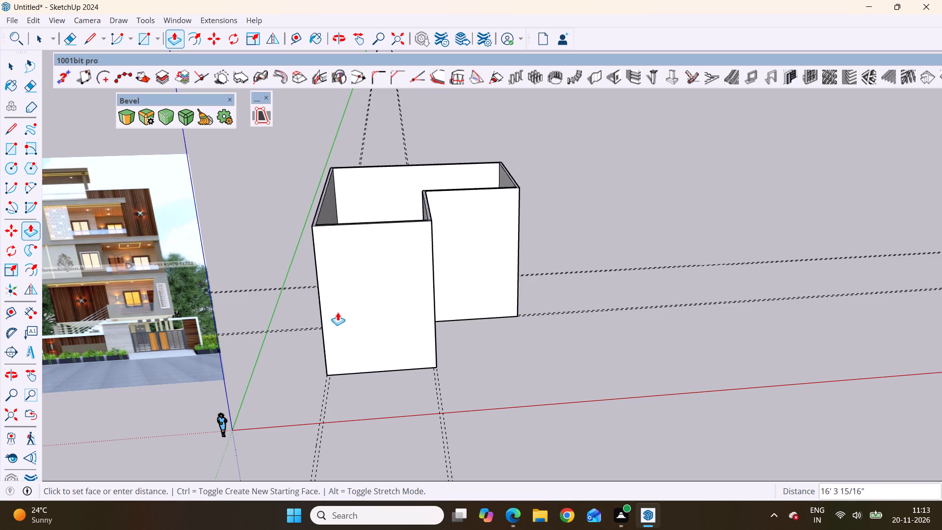
key(1)
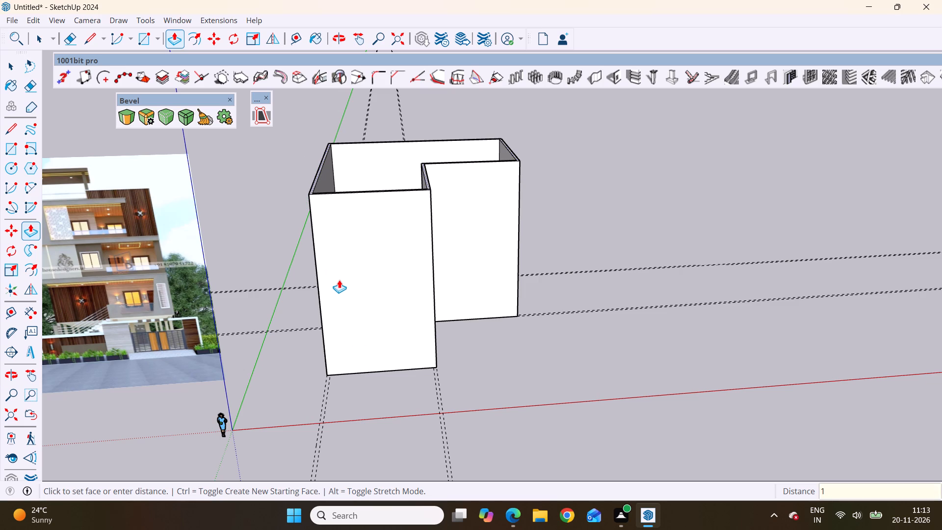
key(0)
key(apostrophe)
key(Return)
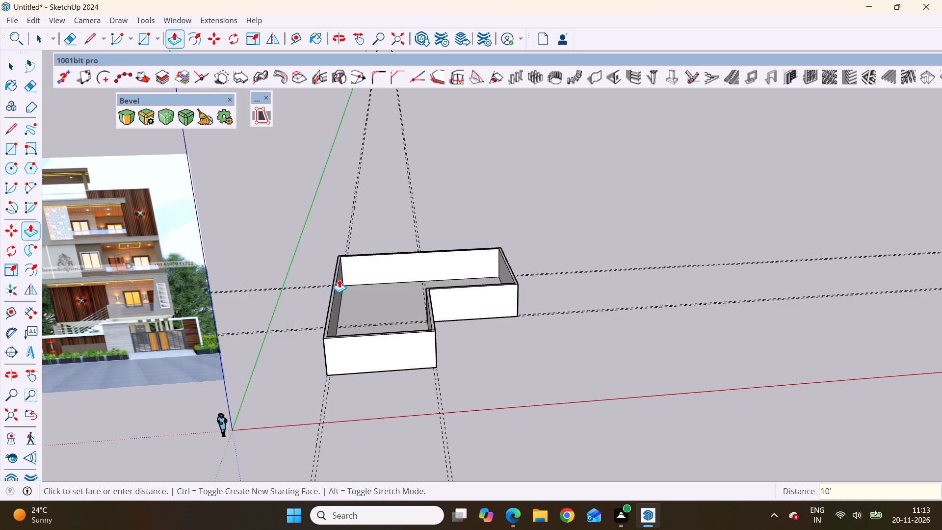
Examine the raised L-shaped walls from low, underside and high views, comparing their height with the elevation photo.
scroll(411, 374, down, 5)
middle_drag(391, 397, 408, 301)
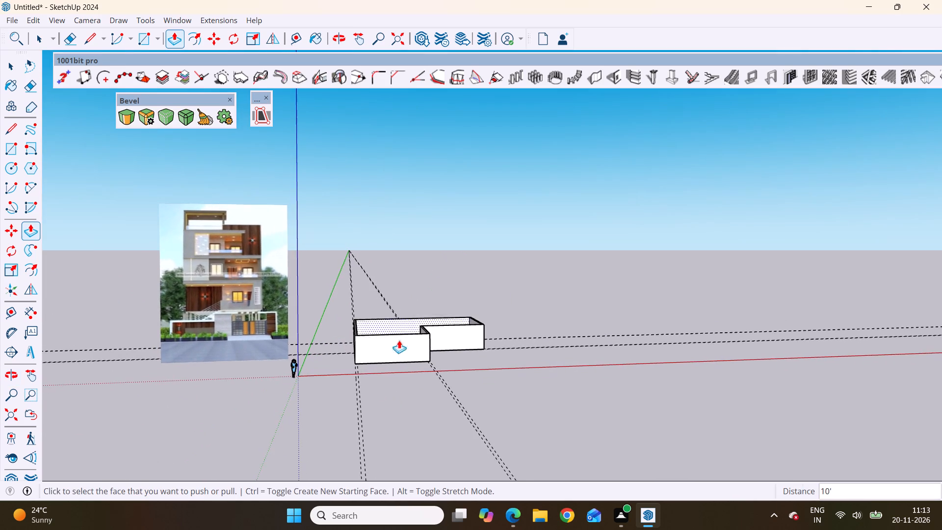
scroll(397, 347, up, 8)
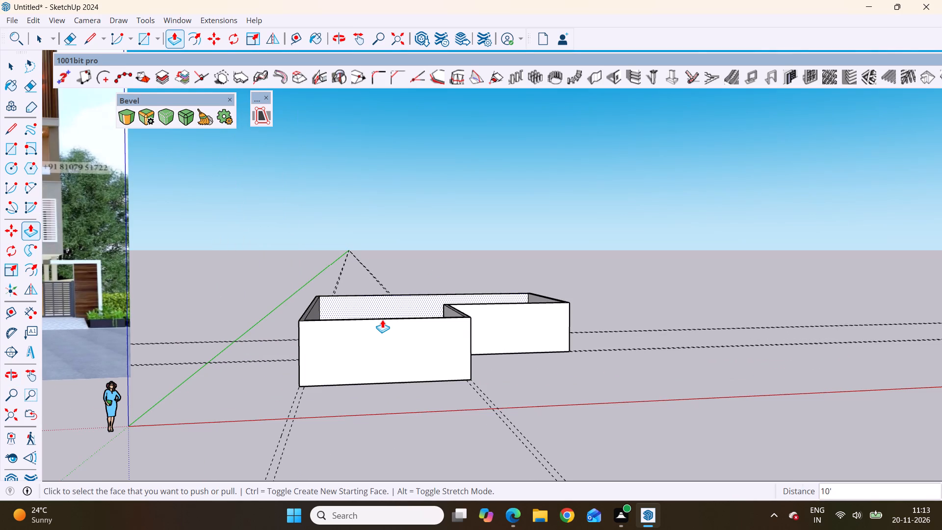
scroll(486, 375, down, 2)
middle_drag(530, 399, 368, 301)
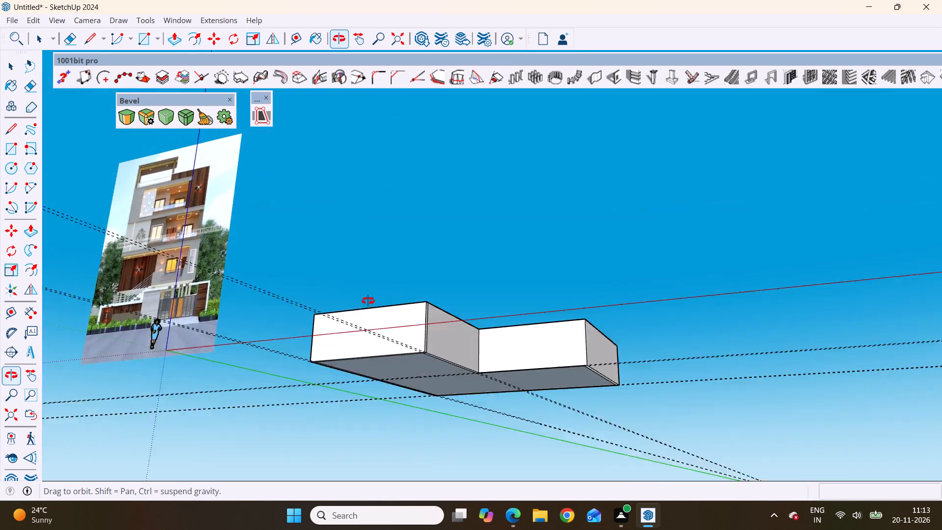
middle_drag(368, 301, 474, 419)
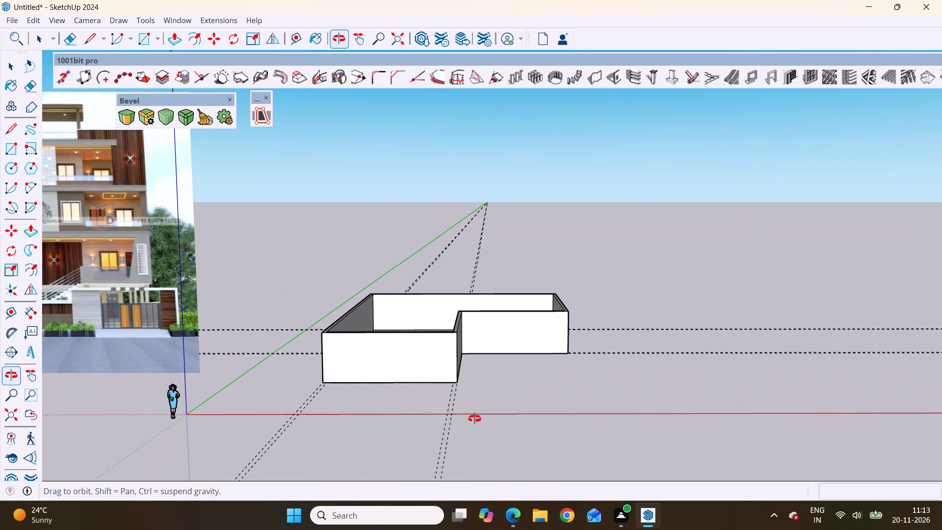
middle_drag(474, 419, 468, 458)
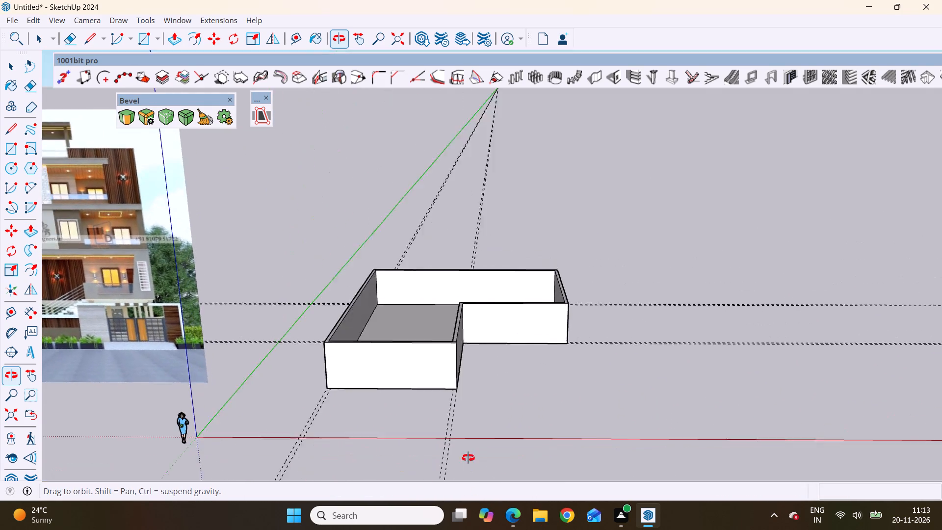
middle_drag(468, 458, 473, 428)
middle_click(478, 424)
middle_drag(479, 424, 510, 407)
middle_click(546, 383)
scroll(309, 323, down, 8)
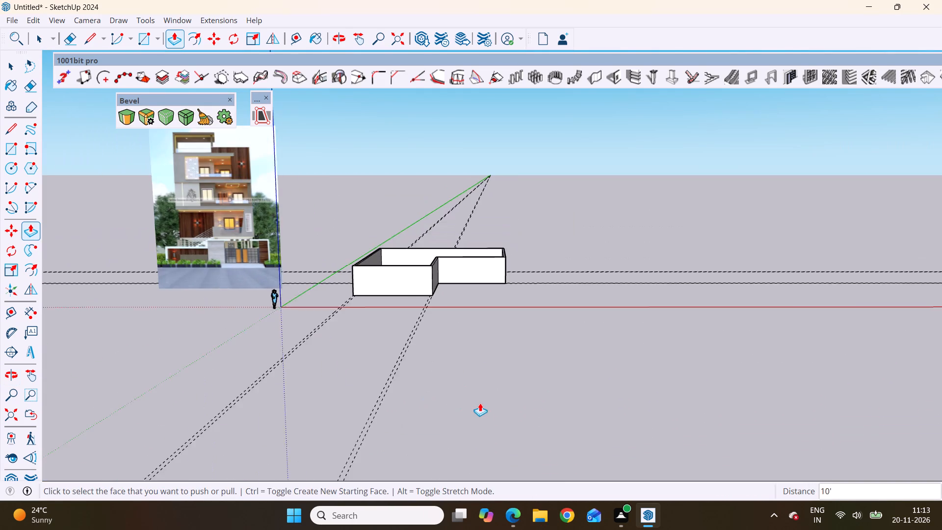
middle_drag(388, 309, 418, 282)
scroll(418, 282, up, 4)
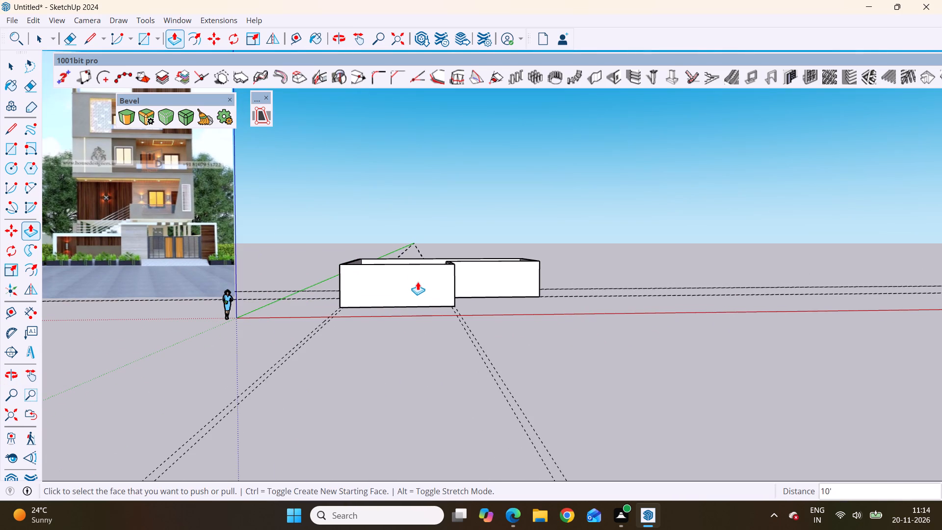
middle_drag(537, 332, 541, 473)
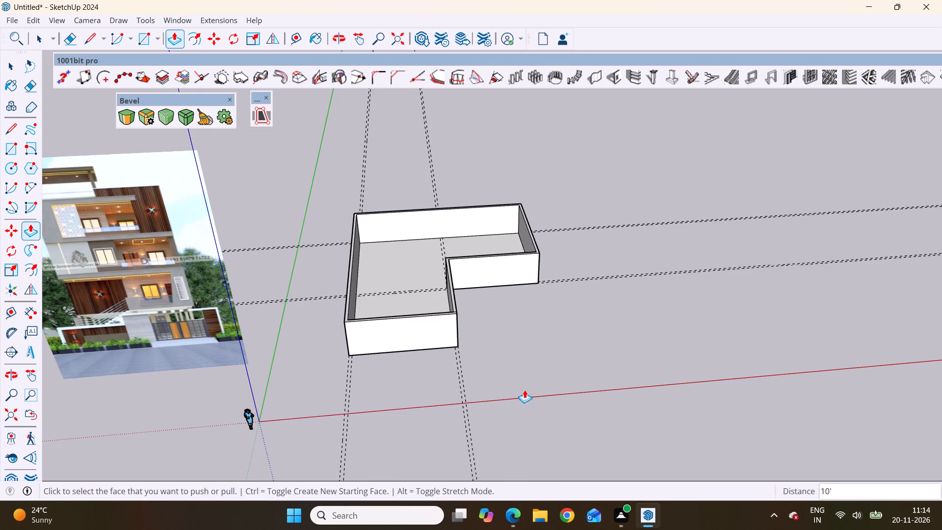
Delete all construction guides from the model.
click(8, 24)
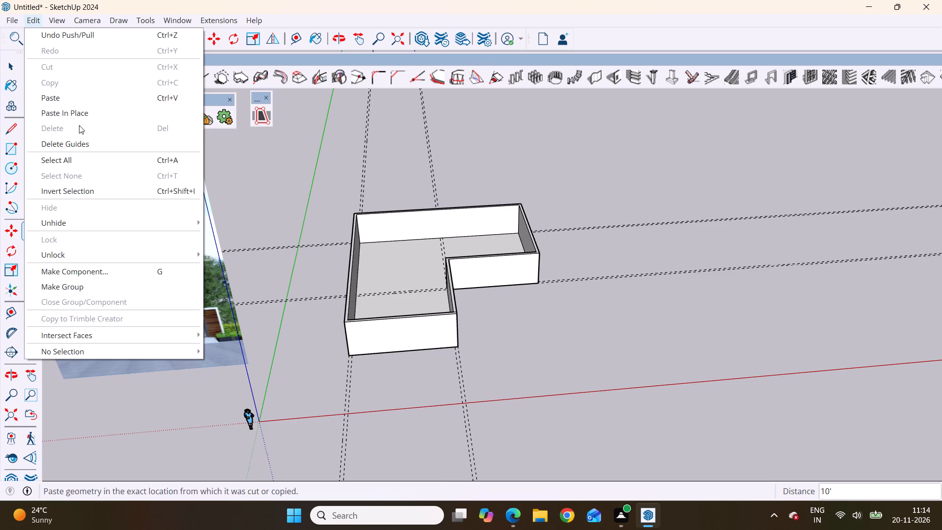
click(81, 145)
Inspect the L-shaped walls without guides, comparing their proportions with the elevation photo from eye-level and raised views.
scroll(388, 311, down, 4)
middle_drag(320, 359, 320, 342)
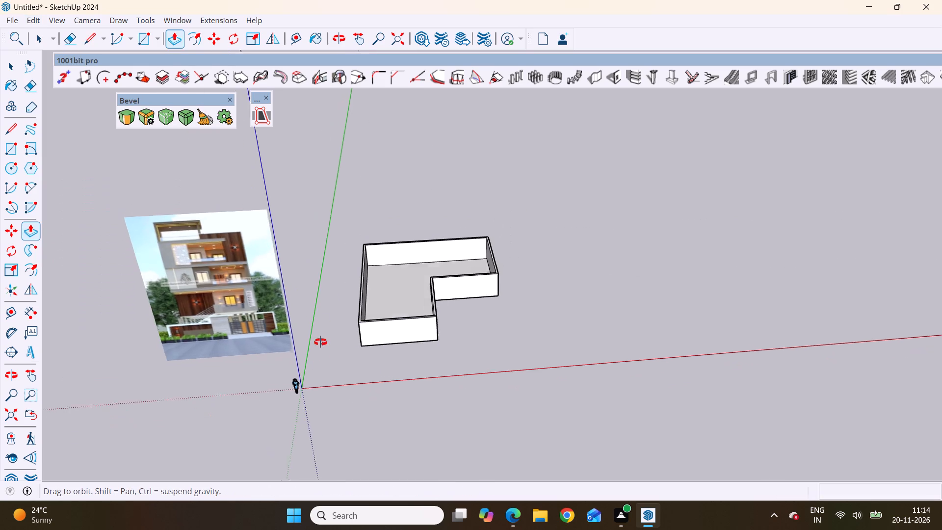
middle_drag(320, 342, 322, 325)
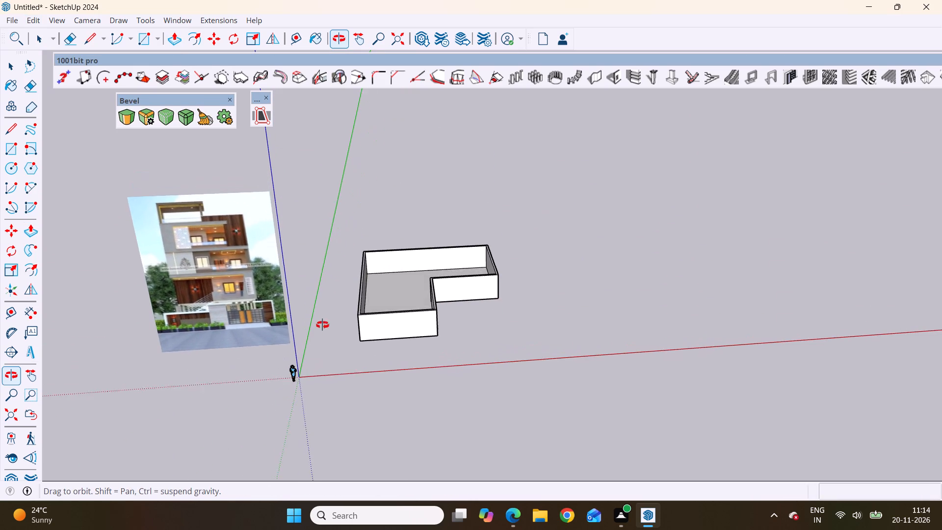
middle_drag(322, 325, 322, 328)
scroll(410, 358, up, 3)
middle_drag(362, 334, 365, 281)
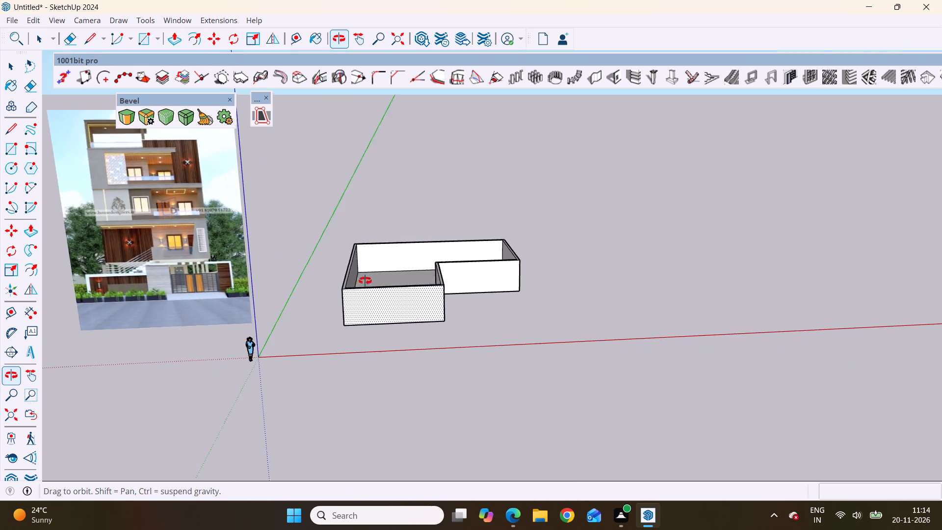
middle_drag(365, 281, 375, 238)
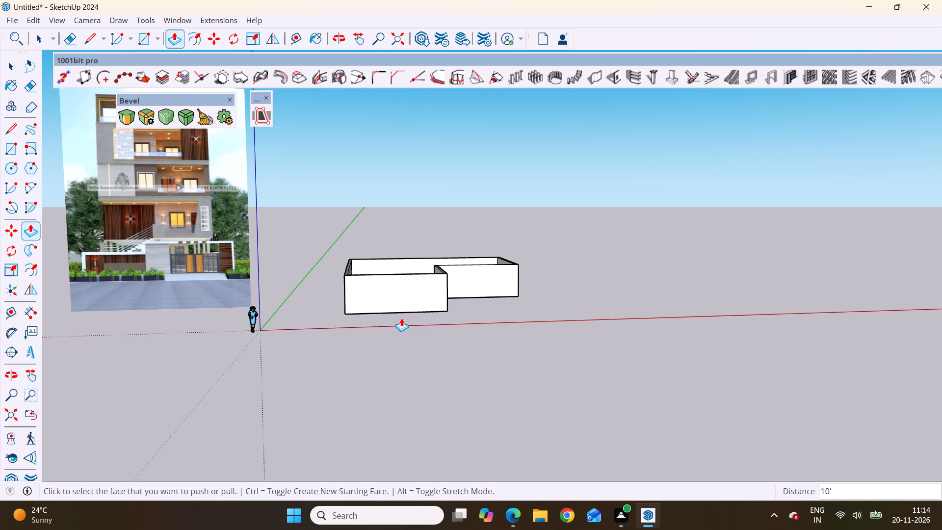
key(space)
scroll(414, 314, down, 4)
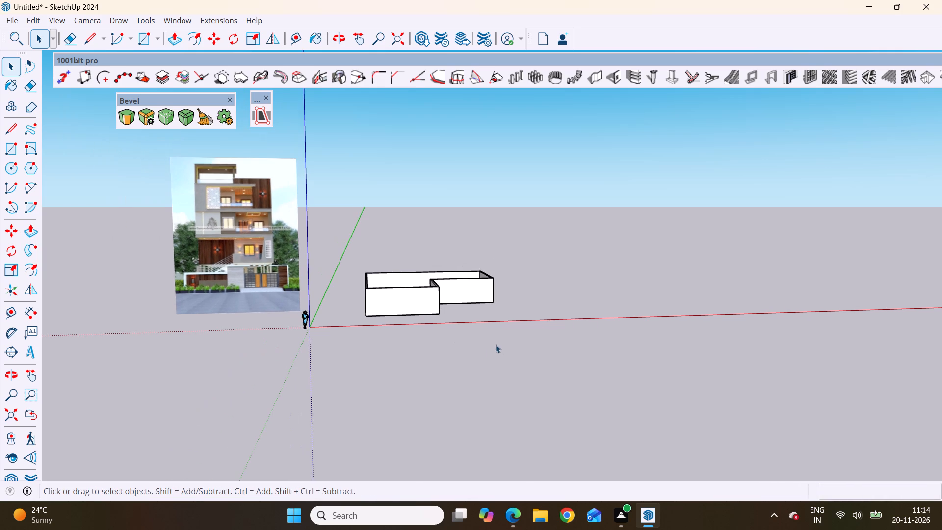
middle_drag(495, 343, 509, 454)
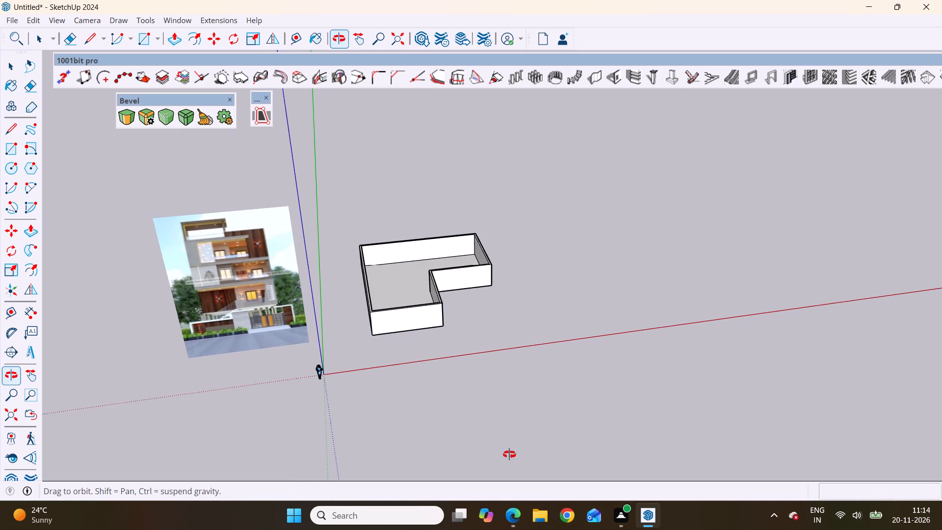
middle_drag(509, 454, 478, 452)
scroll(425, 371, up, 4)
middle_drag(380, 318, 379, 318)
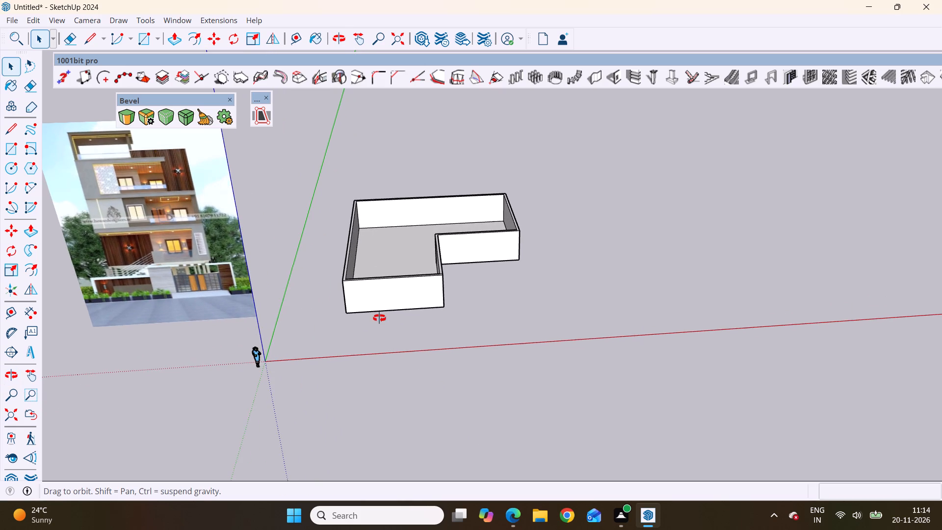
Make the entire connected geometry of the L-shaped walls into a group.
middle_drag(379, 318, 390, 275)
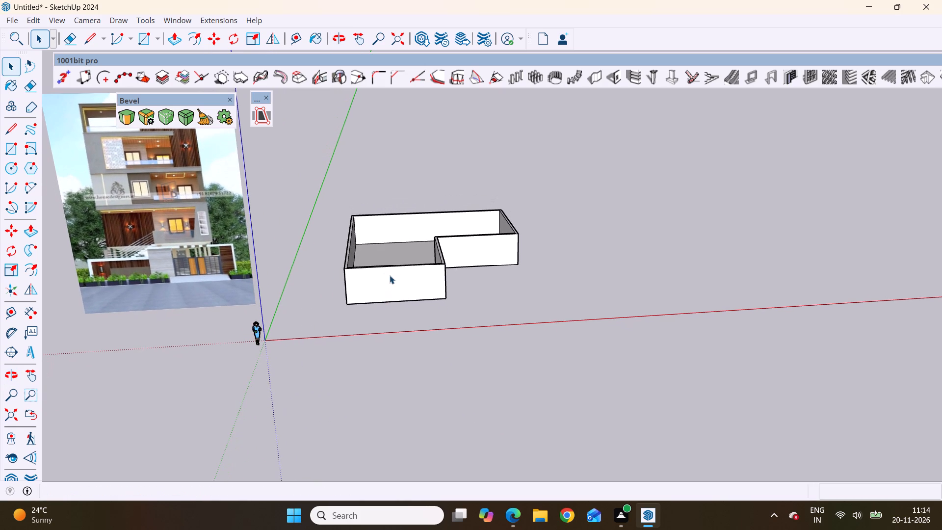
scroll(390, 275, up, 4)
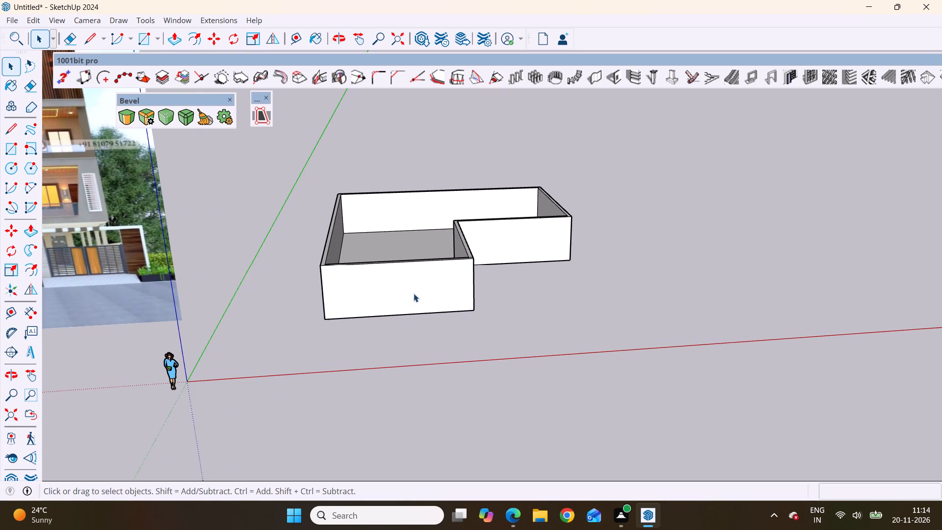
double_click(414, 293)
double_click(414, 293)
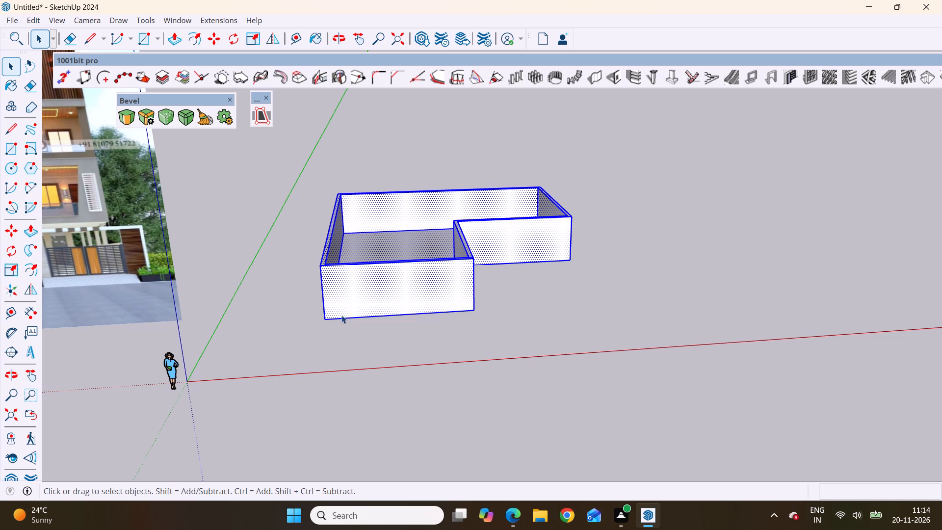
right_click(365, 299)
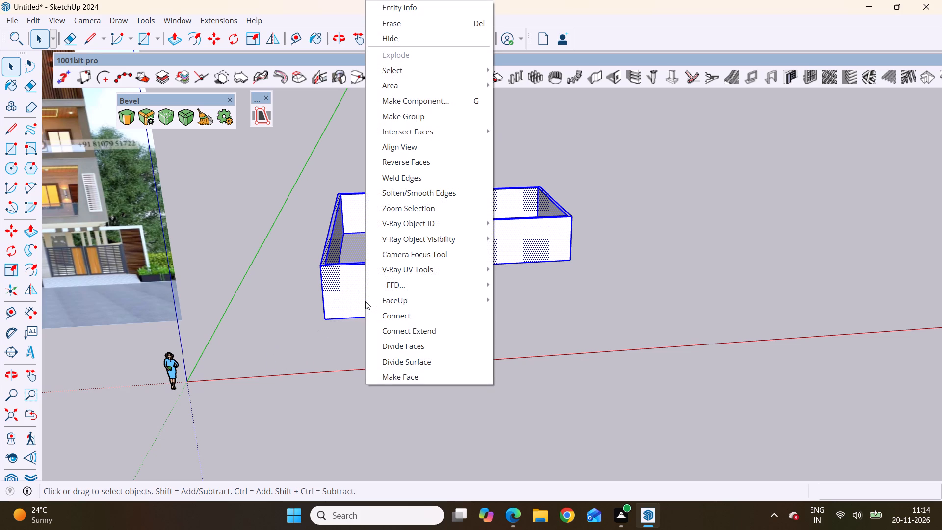
click(430, 119)
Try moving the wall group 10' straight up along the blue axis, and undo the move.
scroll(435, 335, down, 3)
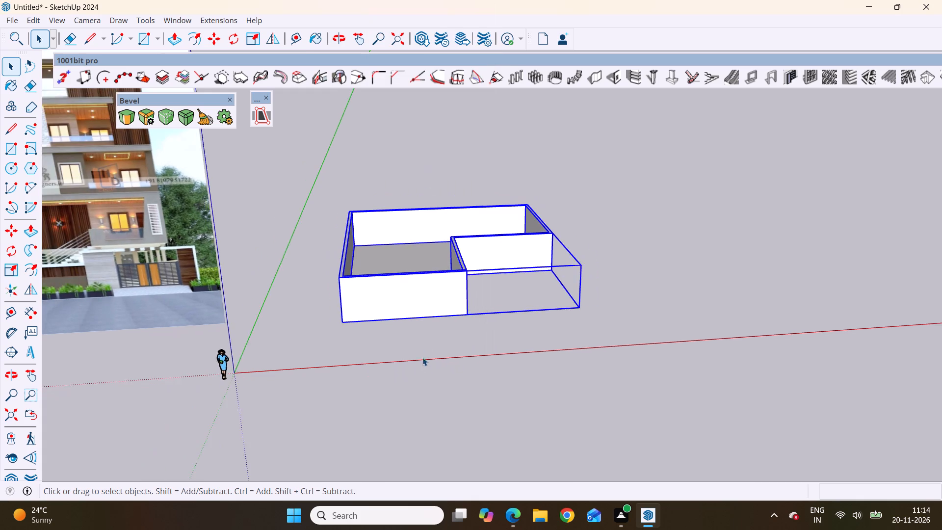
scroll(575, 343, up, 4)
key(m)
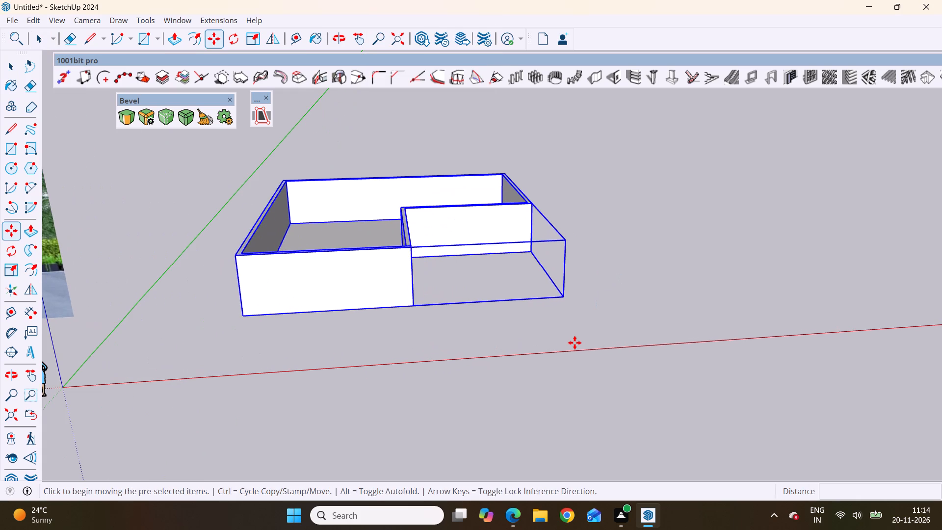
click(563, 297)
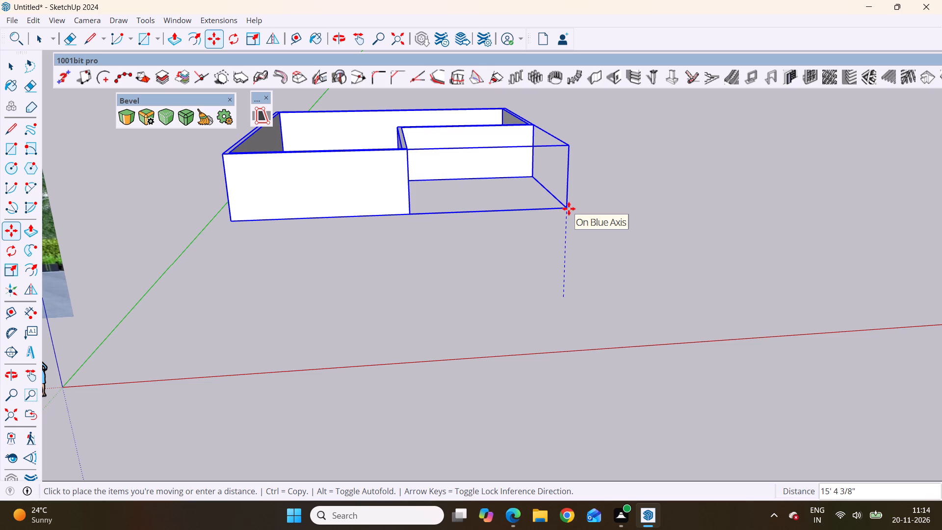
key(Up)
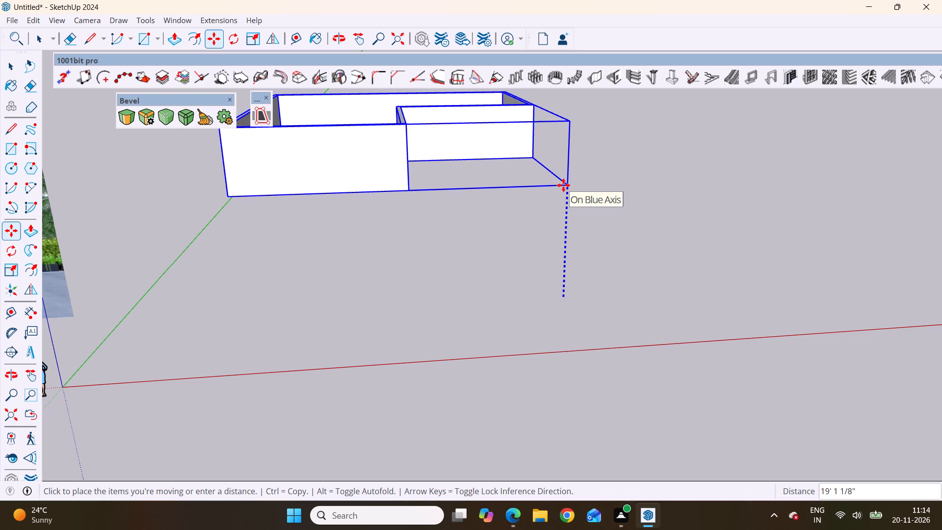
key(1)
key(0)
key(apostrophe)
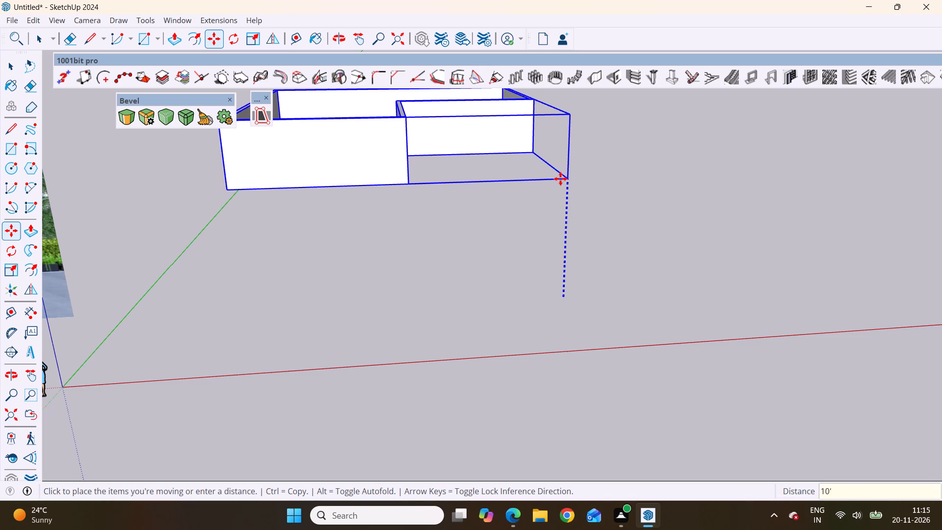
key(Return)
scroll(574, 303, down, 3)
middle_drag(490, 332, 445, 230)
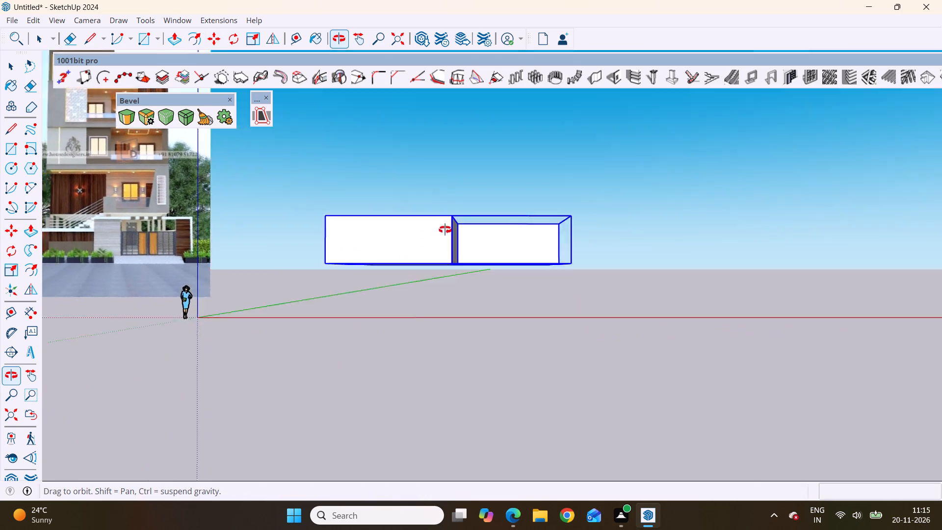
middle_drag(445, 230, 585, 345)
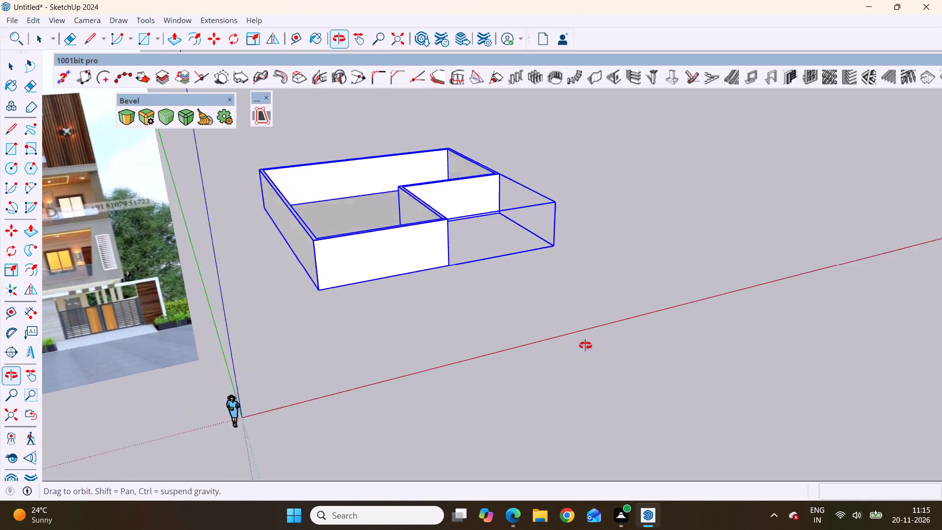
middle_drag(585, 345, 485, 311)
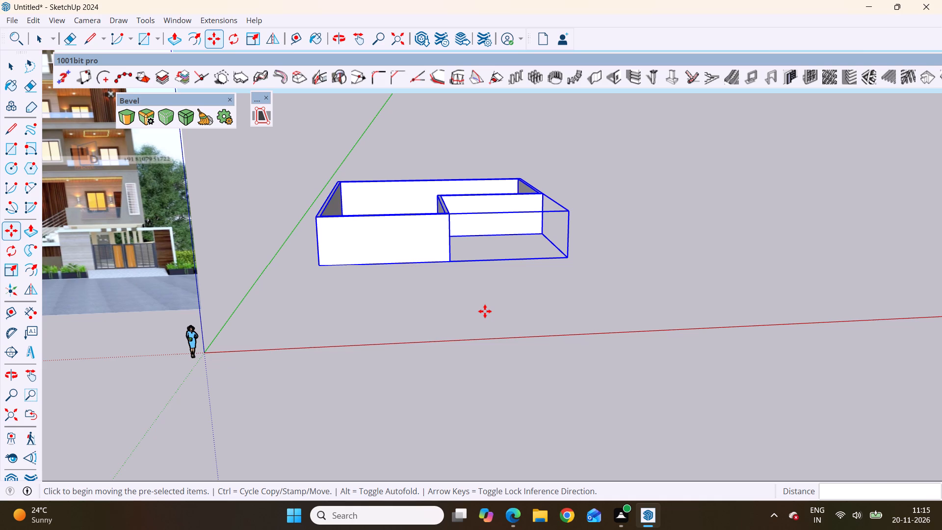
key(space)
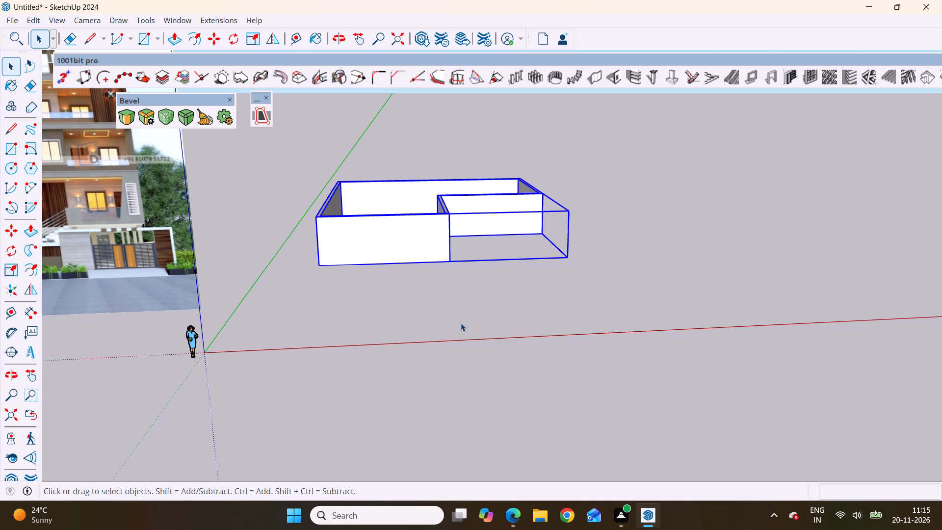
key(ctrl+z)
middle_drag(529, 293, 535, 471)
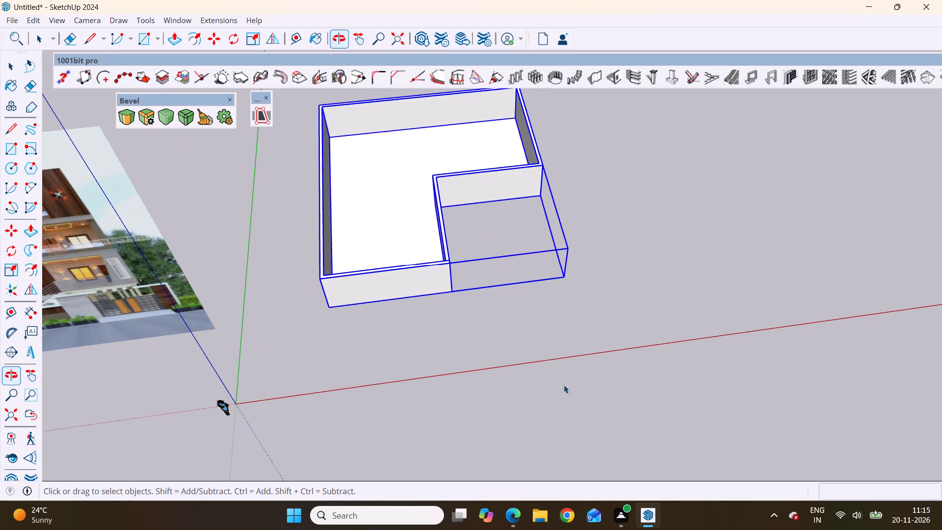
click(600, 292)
Draw a ground-level rectangle about 26' 4" by 25' in the open notch of the L, starting at its inner wall corner.
scroll(491, 335, down, 2)
middle_click(497, 344)
middle_drag(492, 344, 371, 262)
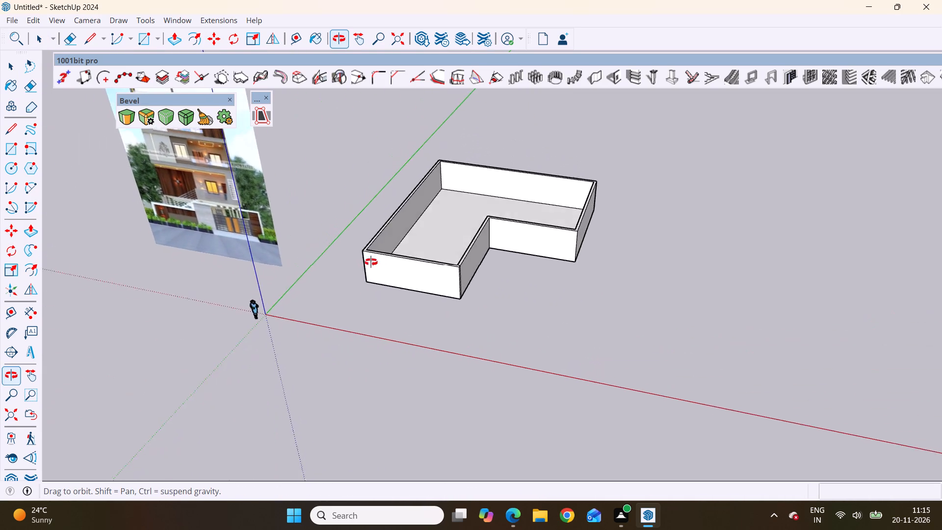
middle_drag(371, 262, 513, 277)
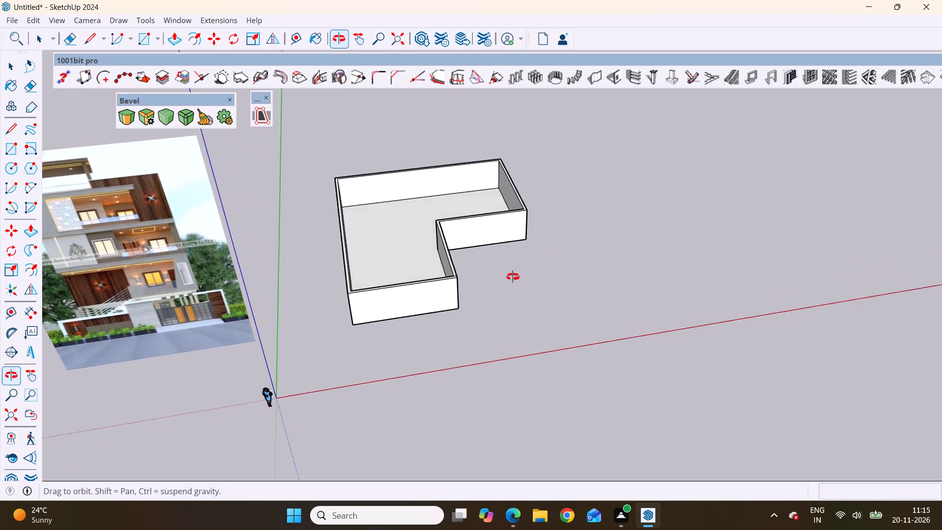
middle_drag(513, 277, 457, 278)
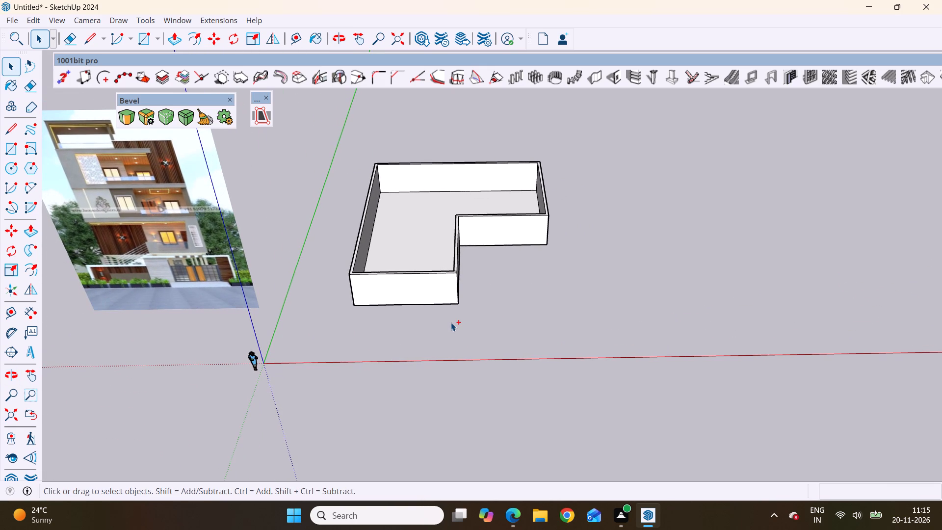
scroll(485, 244, up, 4)
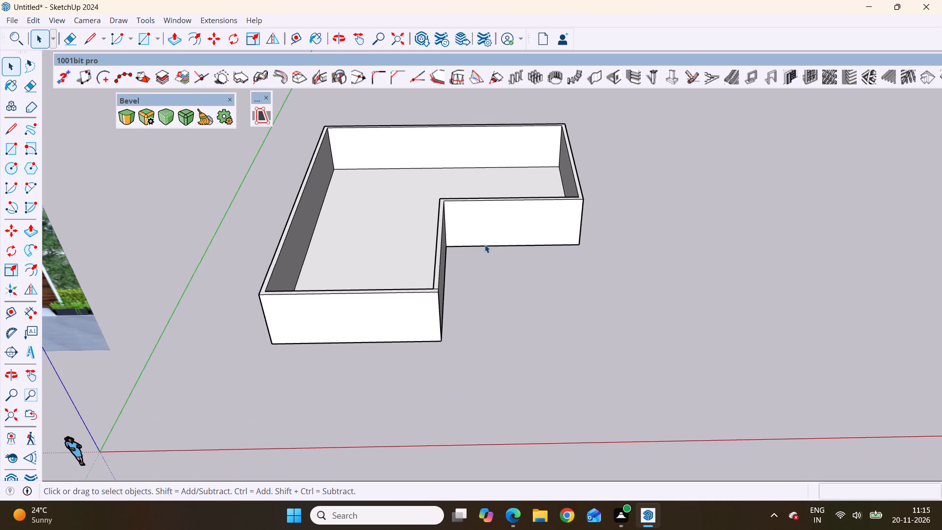
key(r)
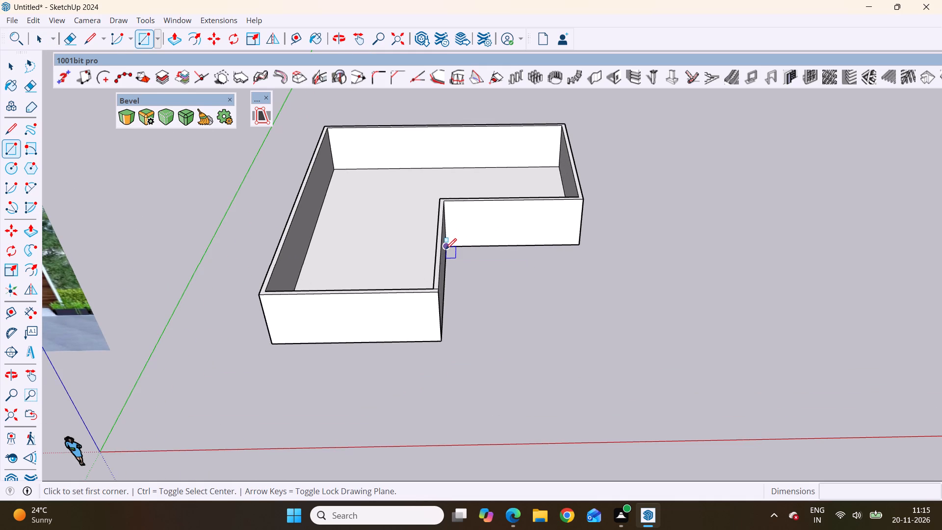
scroll(445, 249, up, 16)
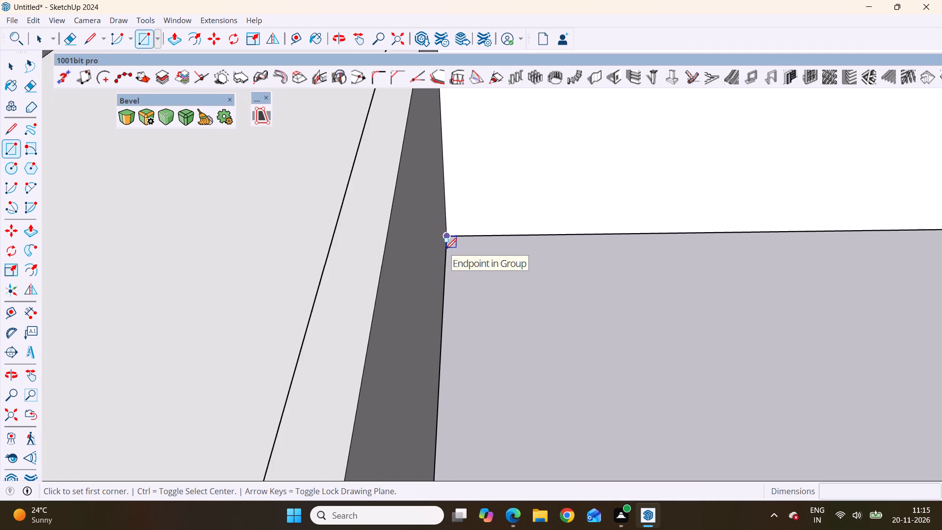
scroll(445, 249, up, 2)
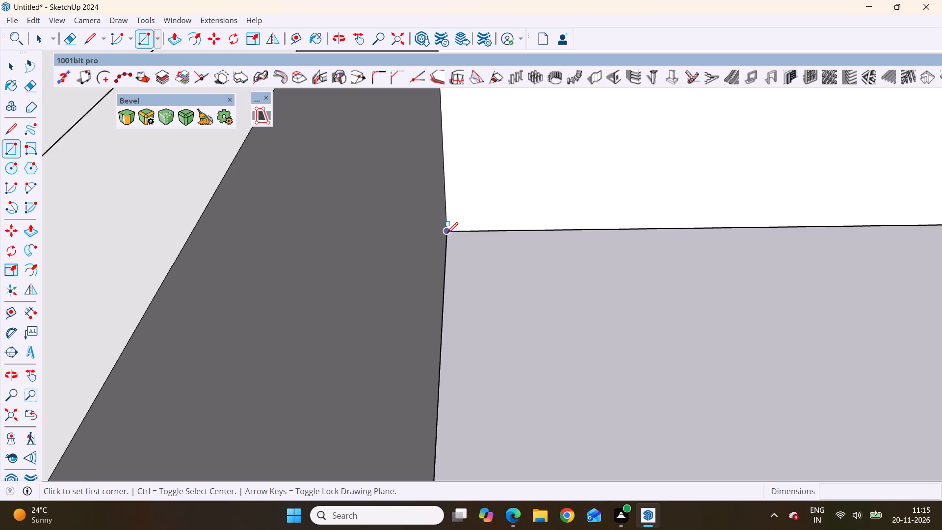
drag(444, 233, 455, 265)
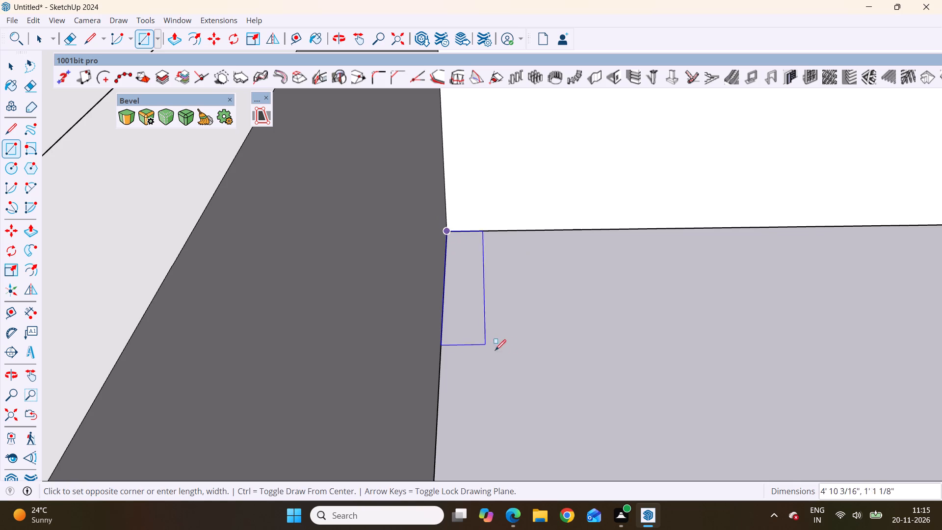
scroll(516, 332, down, 19)
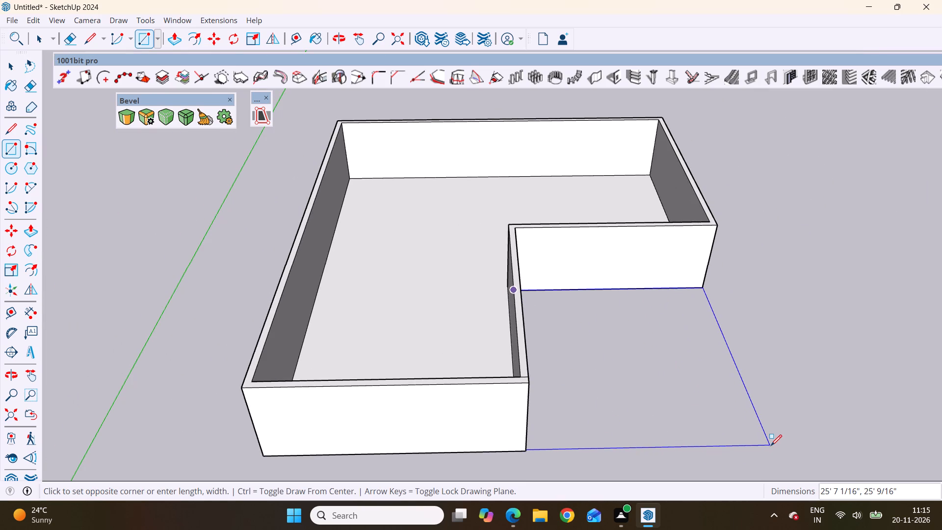
scroll(771, 446, up, 2)
middle_drag(771, 445, 541, 466)
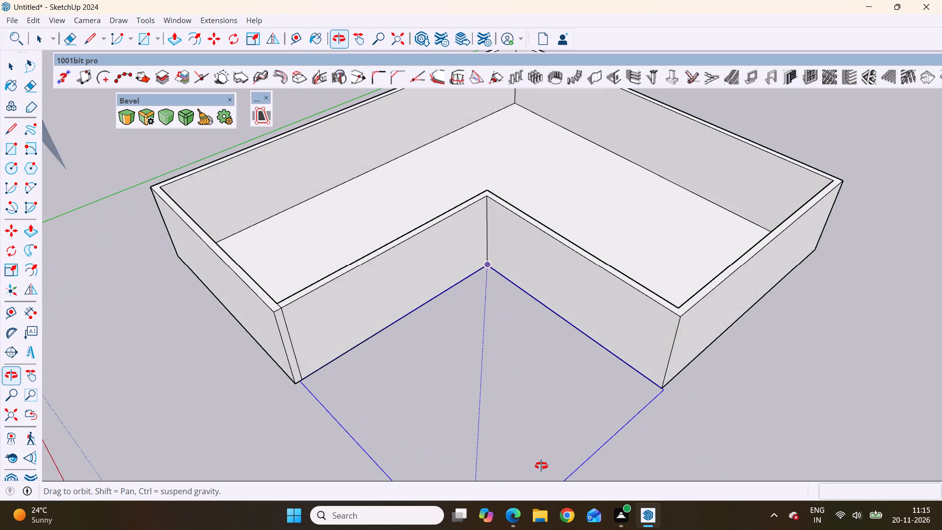
middle_drag(541, 466, 598, 396)
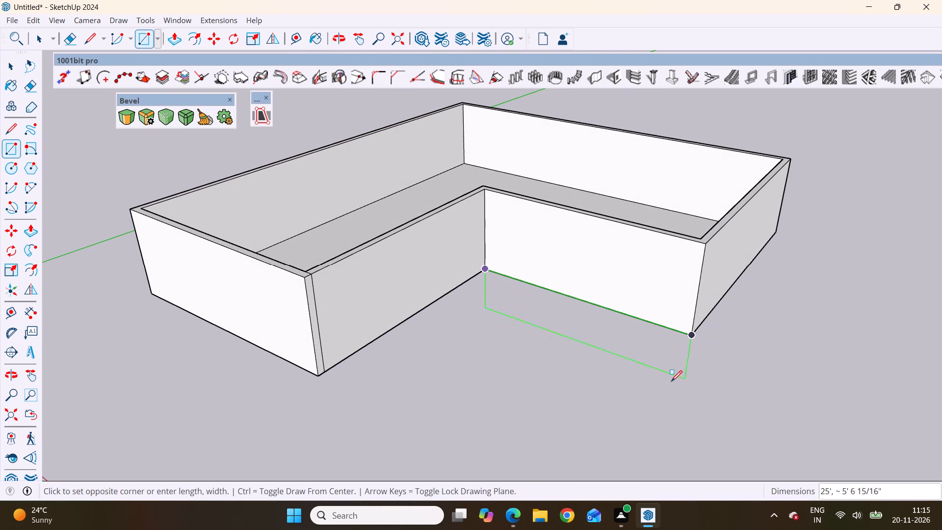
scroll(568, 474, down, 4)
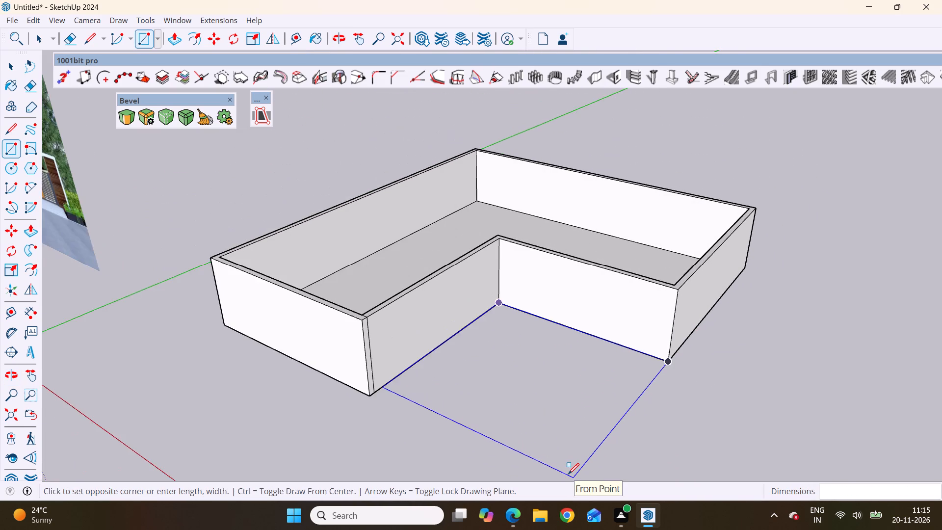
scroll(557, 455, down, 3)
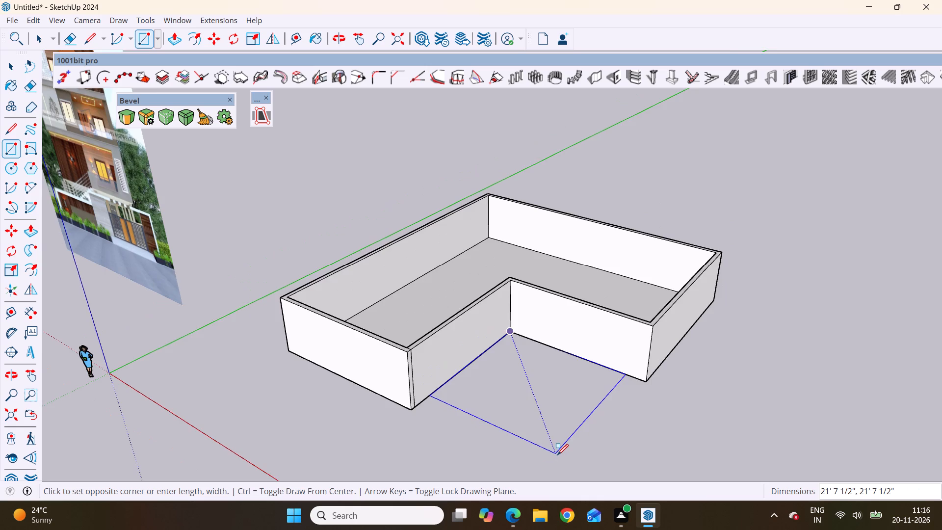
scroll(559, 451, down, 1)
middle_drag(561, 479, 642, 424)
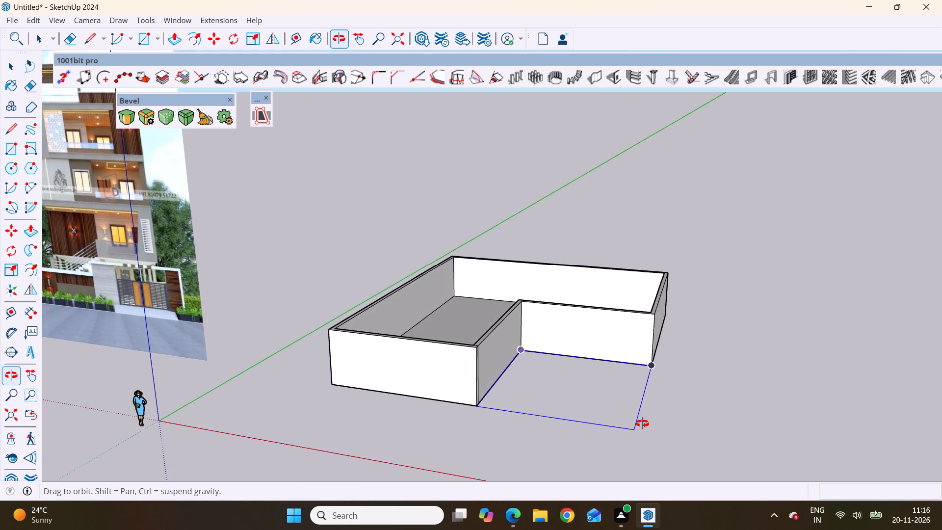
middle_drag(642, 424, 620, 477)
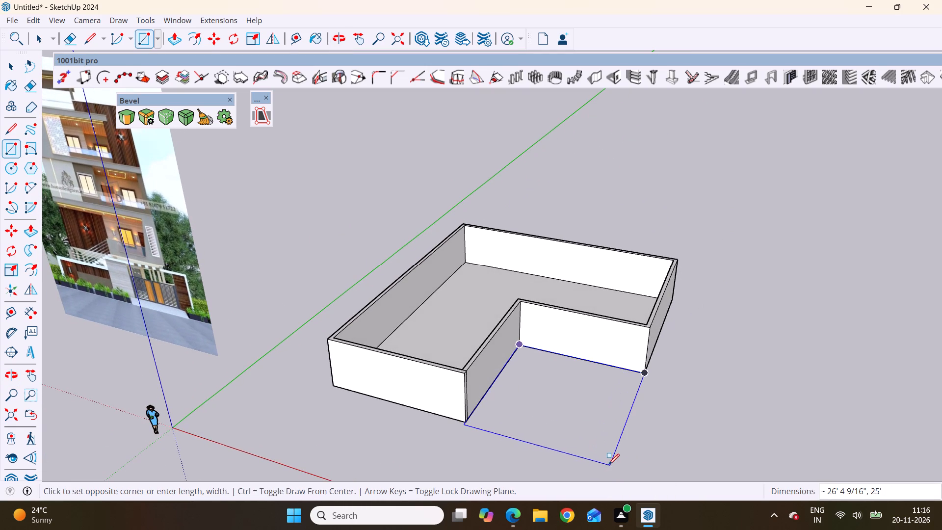
click(609, 465)
Move the rectangle's front edge back about 7 9/16" to meet the bottom outer corner of the projecting wall wing.
scroll(477, 450, up, 3)
scroll(595, 338, down, 8)
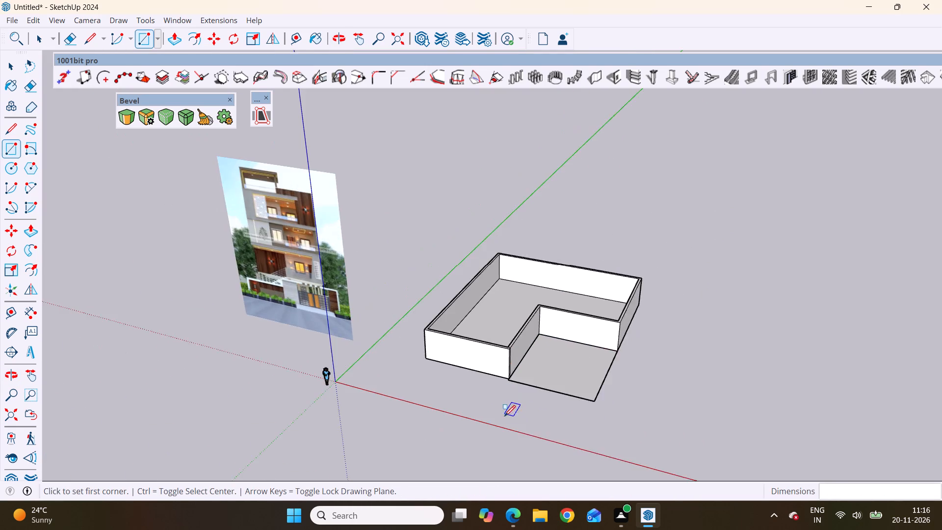
middle_drag(515, 421, 591, 456)
scroll(591, 457, up, 14)
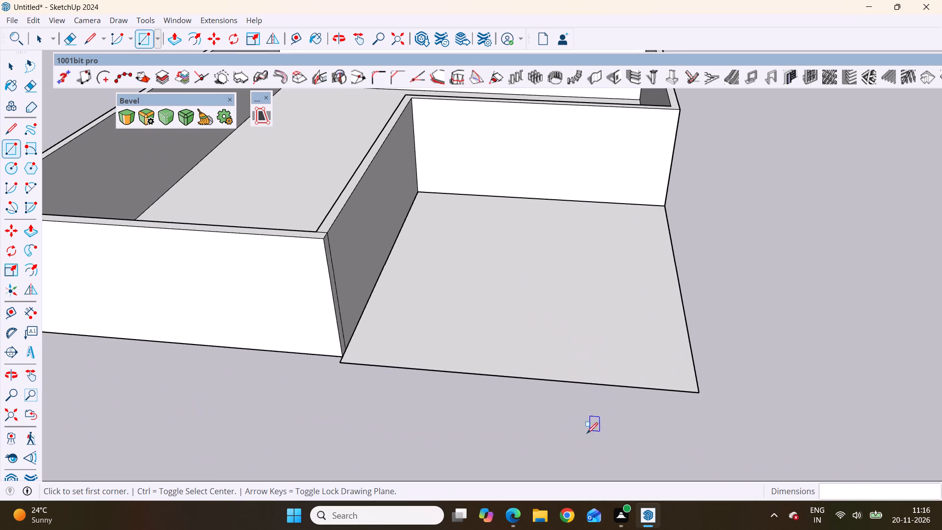
key(space)
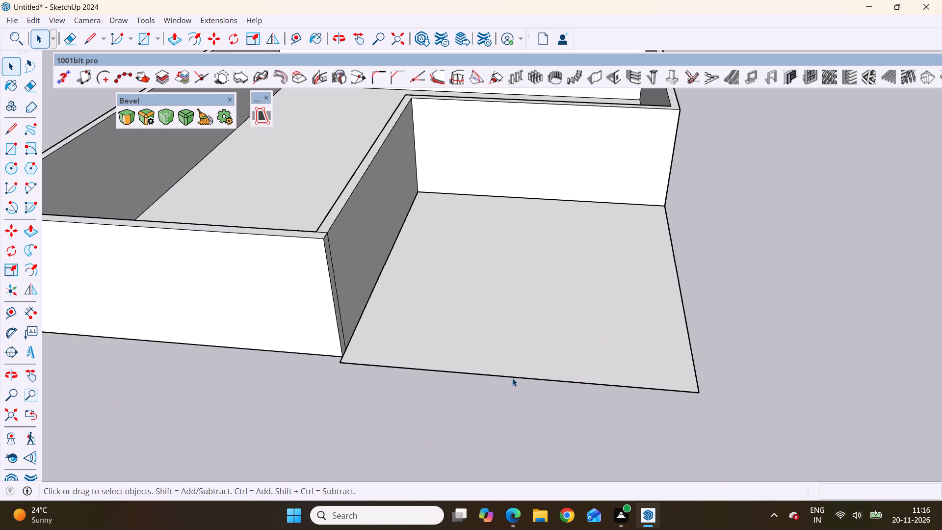
click(513, 378)
key(m)
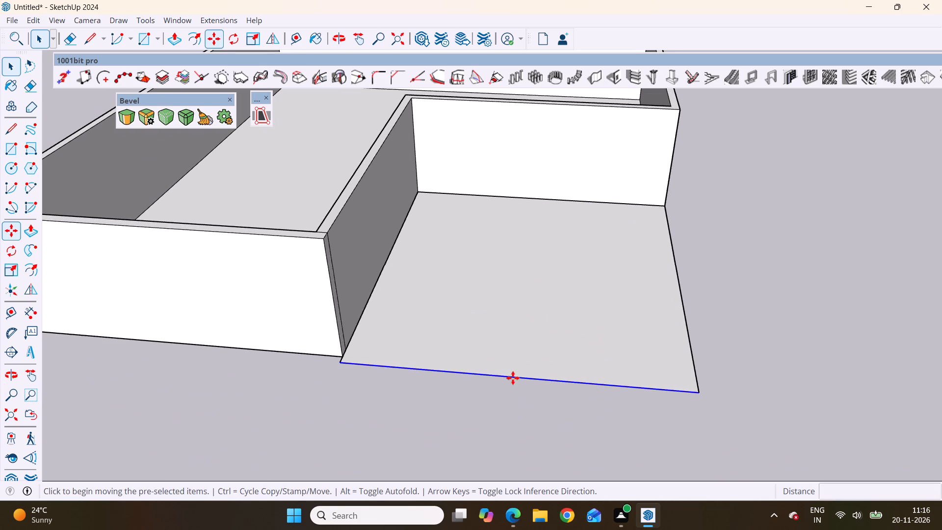
click(340, 363)
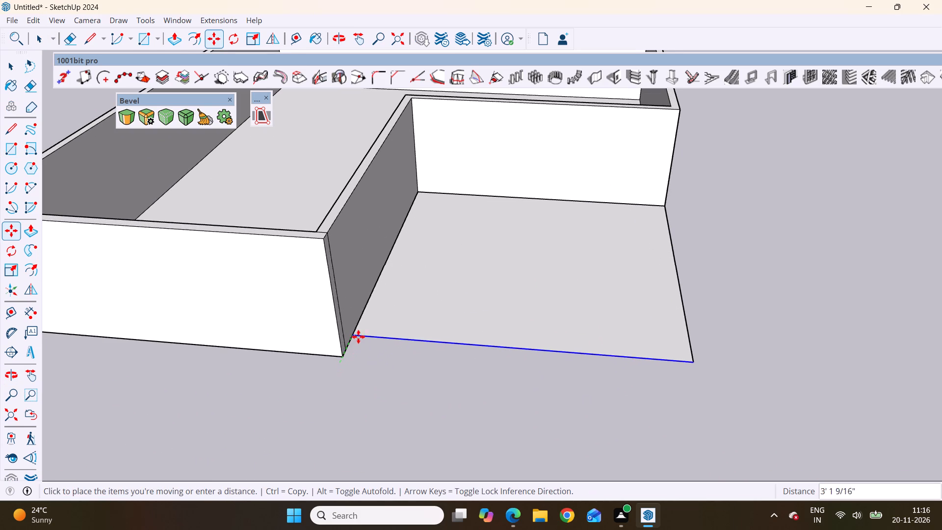
click(343, 357)
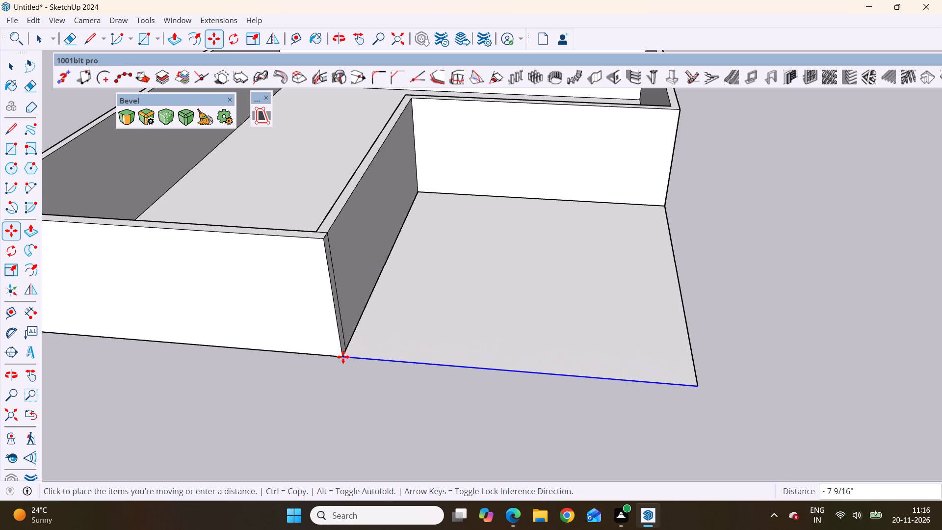
Open the L-shaped wall group for editing and delete the stray vertical edge beside the projecting wing's outer corner.
scroll(347, 396, down, 3)
key(space)
middle_drag(375, 411, 284, 423)
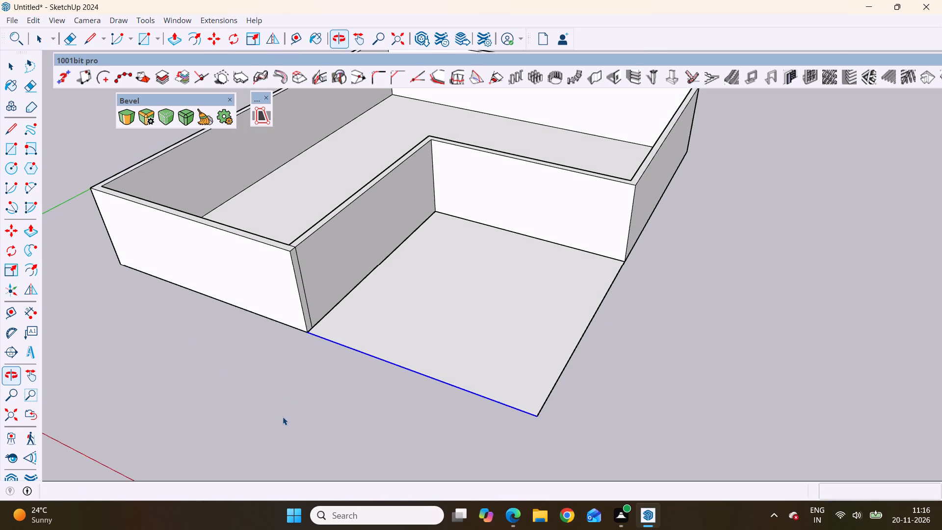
scroll(294, 255, up, 8)
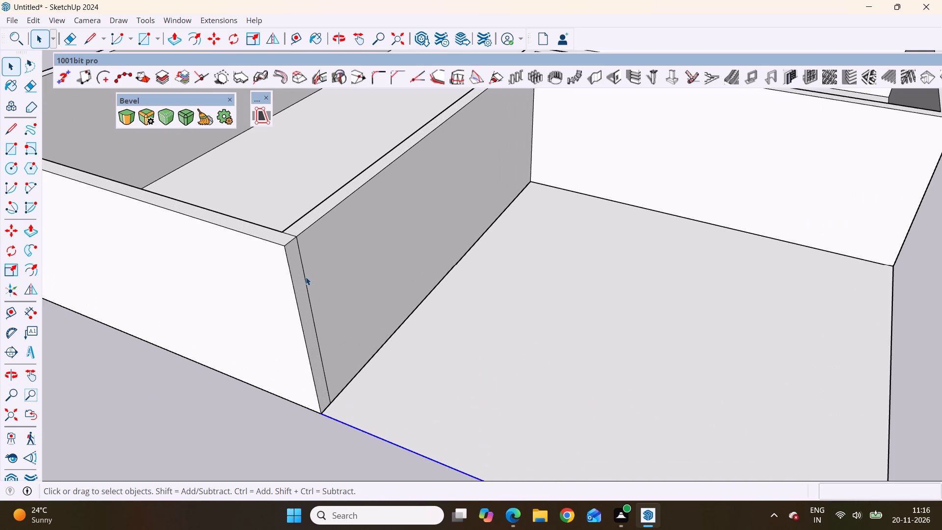
click(306, 276)
double_click(306, 276)
click(306, 276)
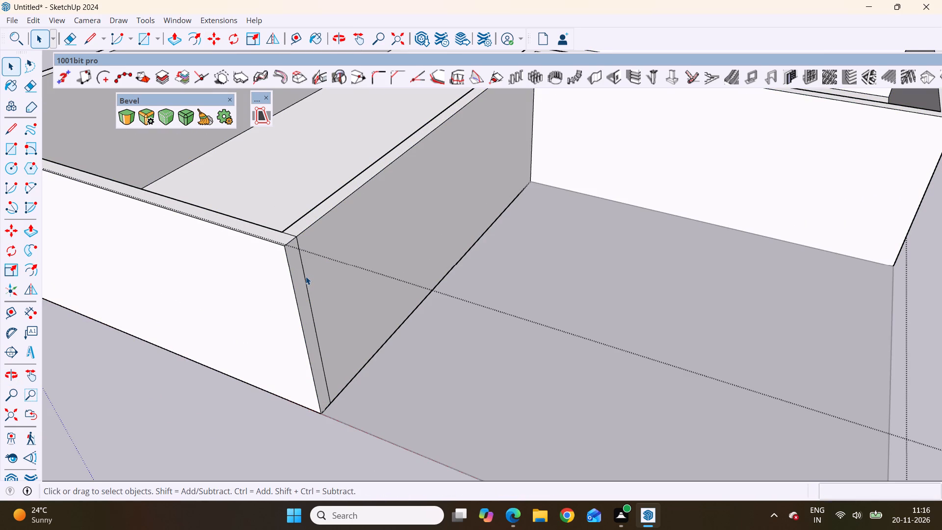
key(Delete)
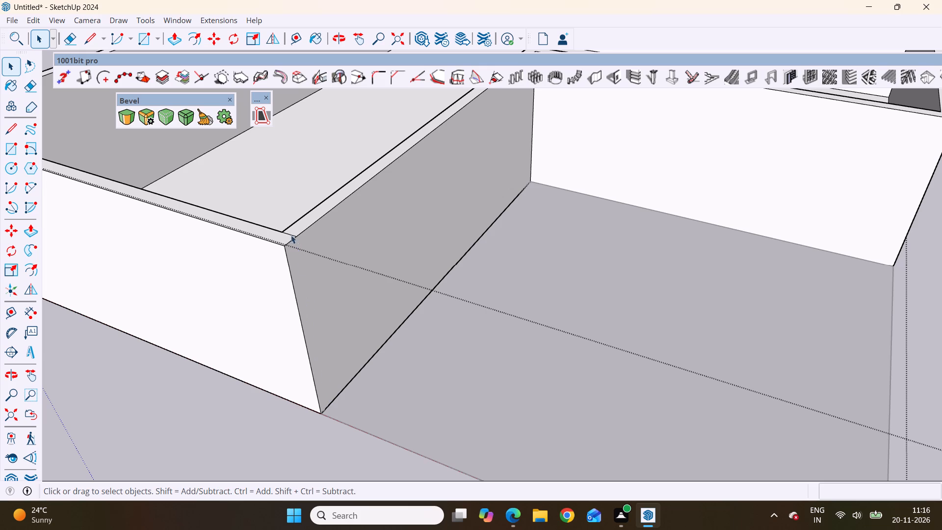
Delete the short leftover edge across the wall top at the projecting wing's corner, and leave the group.
scroll(287, 226, up, 4)
click(292, 238)
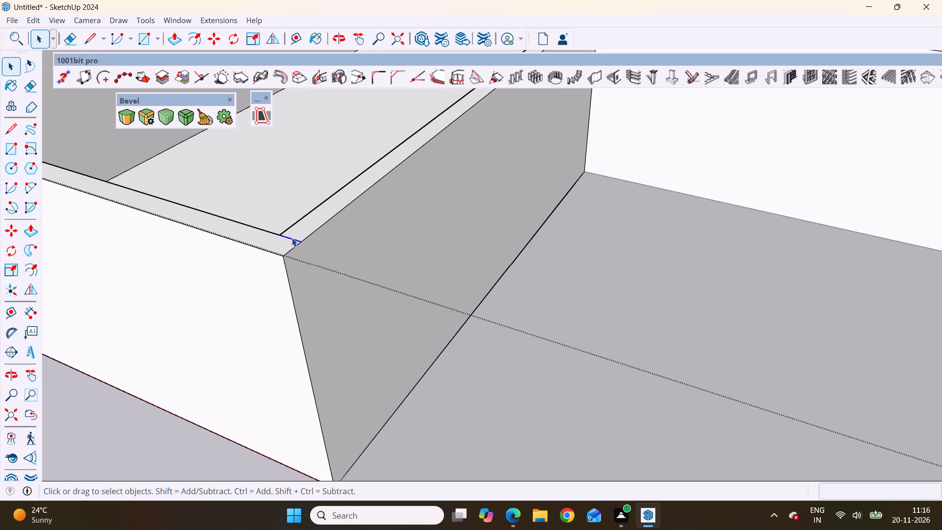
key(Delete)
scroll(292, 238, down, 20)
scroll(391, 355, up, 1)
middle_drag(402, 356, 510, 359)
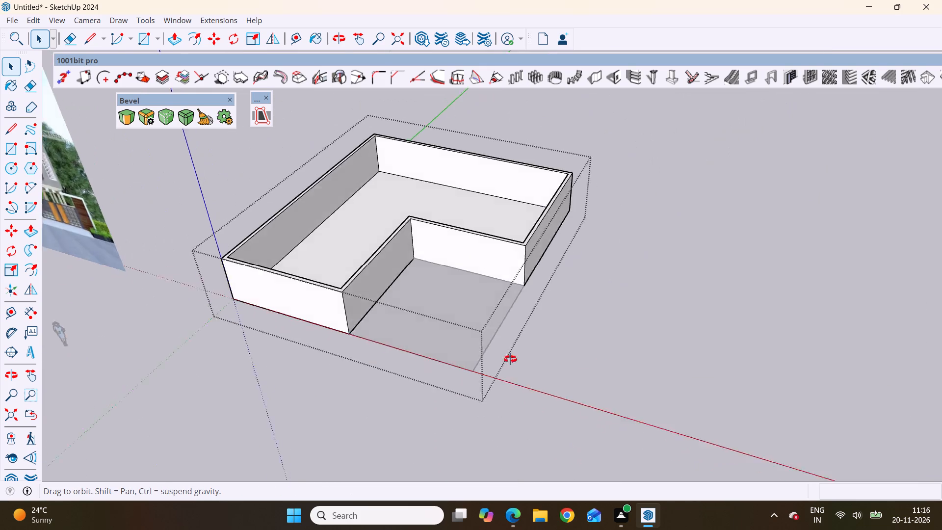
middle_drag(510, 359, 539, 388)
key(space)
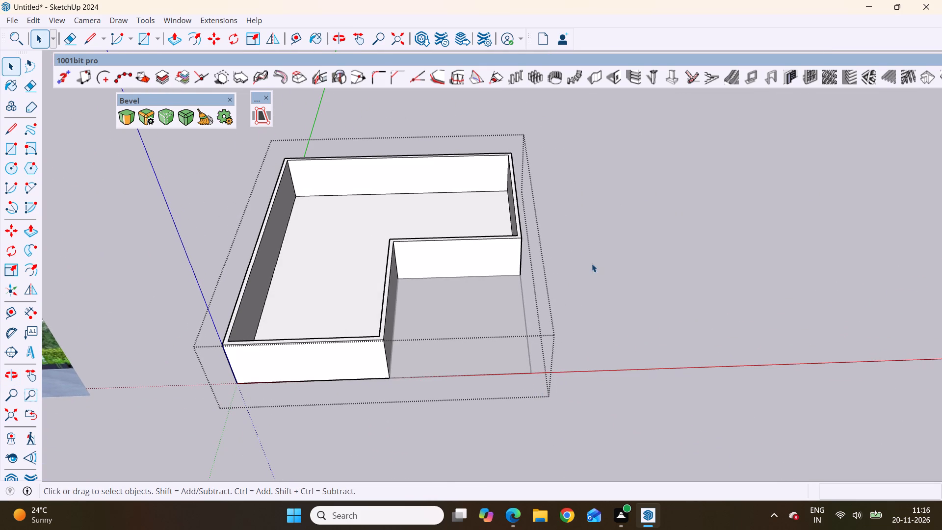
click(592, 264)
Start a rectangle on the underside of the L-shaped walls and the adjoining notch floor.
middle_drag(397, 427, 440, 202)
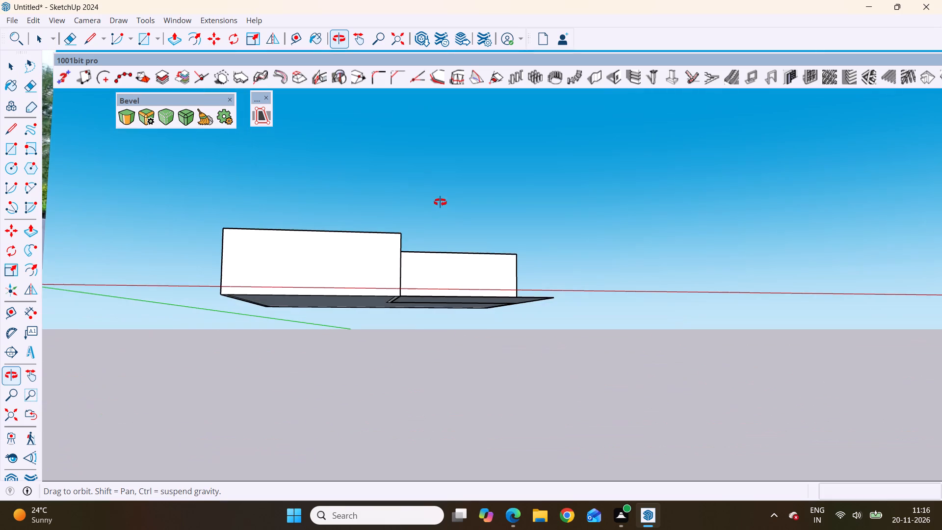
middle_drag(440, 202, 420, 350)
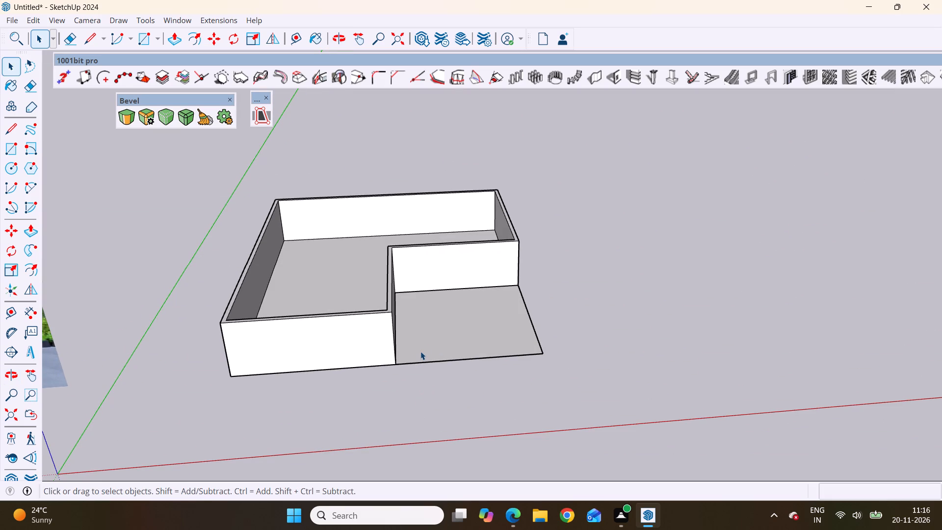
scroll(420, 352, down, 3)
middle_drag(419, 372, 410, 87)
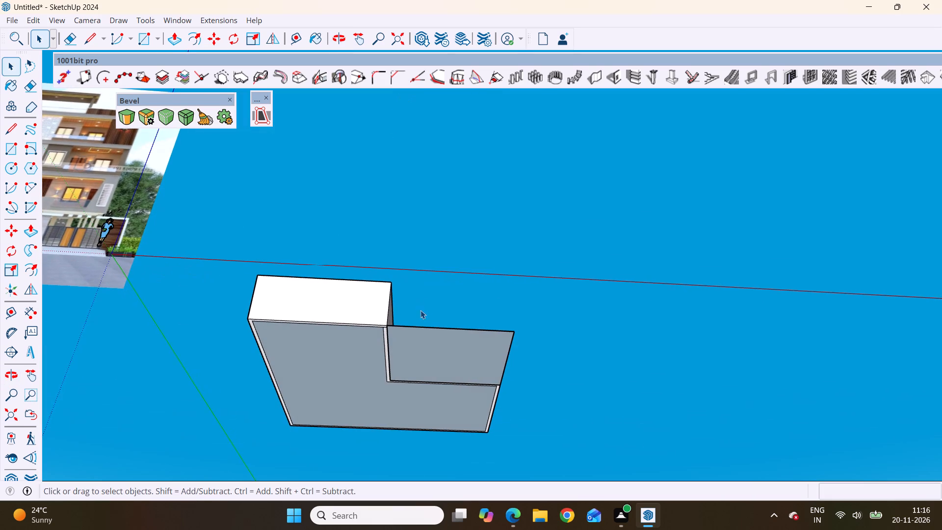
scroll(423, 402, up, 8)
middle_drag(412, 386, 419, 362)
click(400, 283)
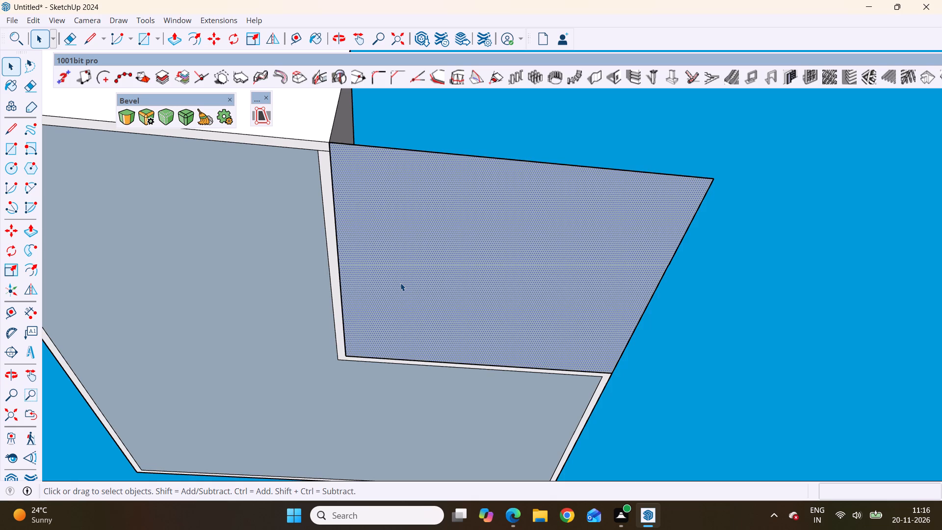
scroll(400, 283, down, 5)
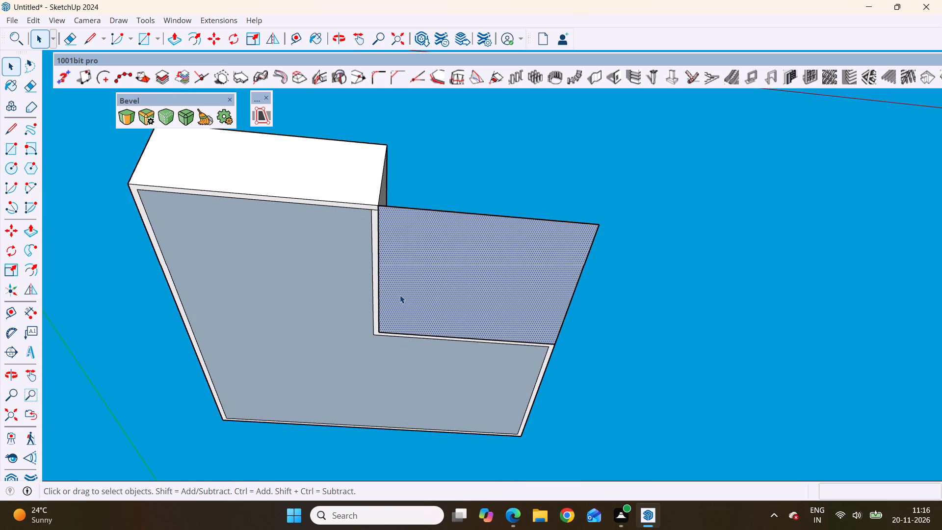
key(space)
click(566, 132)
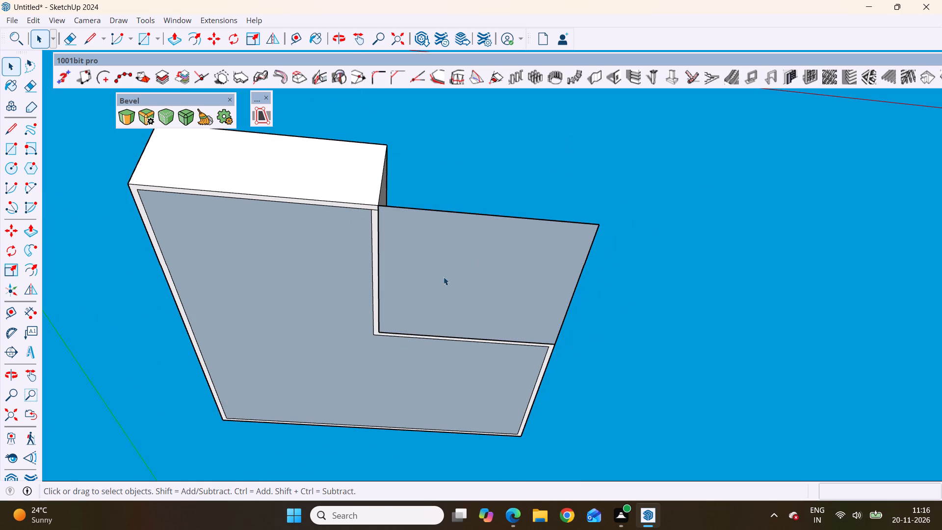
key(r)
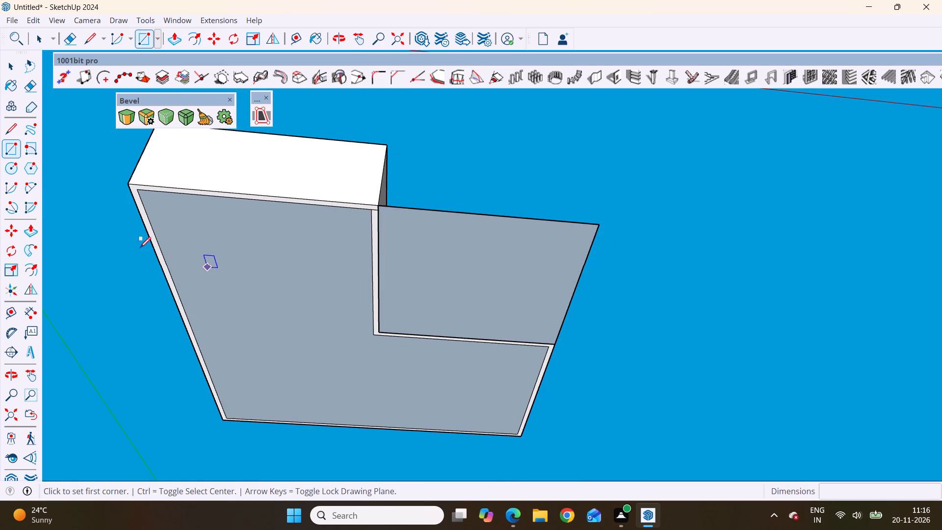
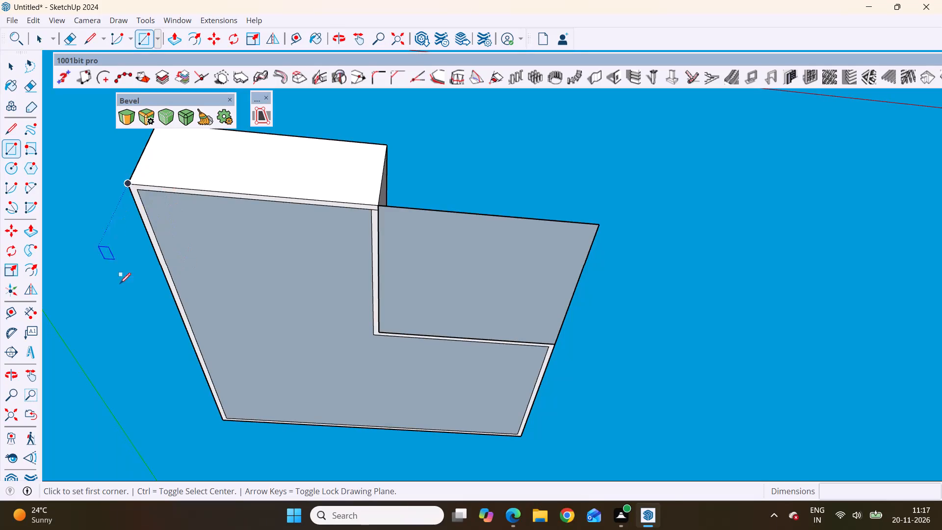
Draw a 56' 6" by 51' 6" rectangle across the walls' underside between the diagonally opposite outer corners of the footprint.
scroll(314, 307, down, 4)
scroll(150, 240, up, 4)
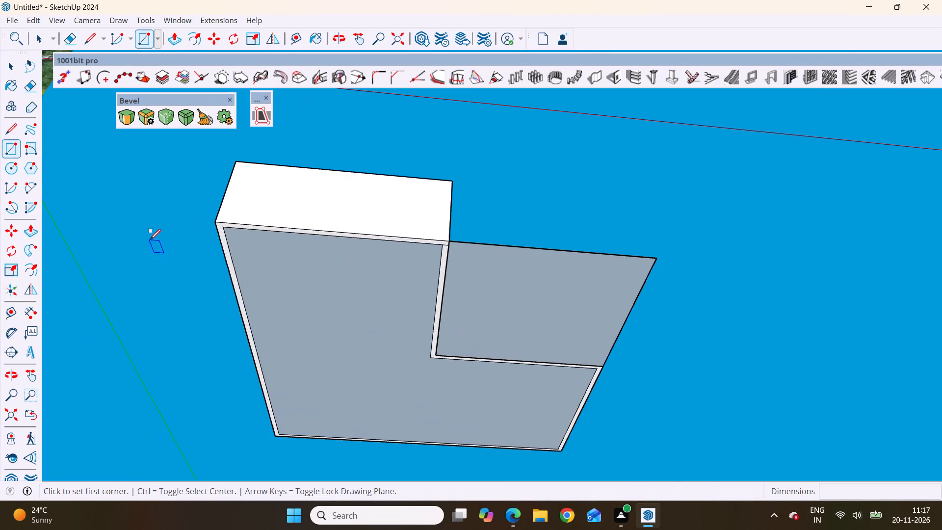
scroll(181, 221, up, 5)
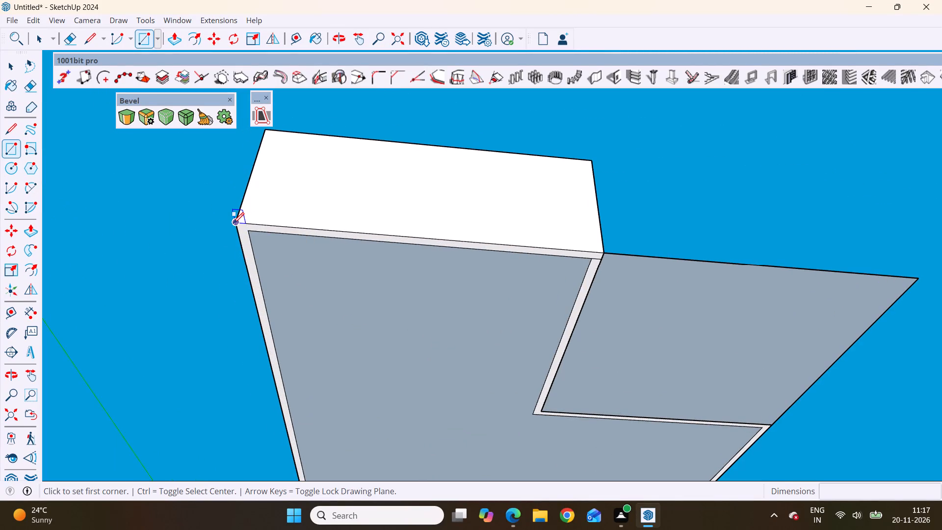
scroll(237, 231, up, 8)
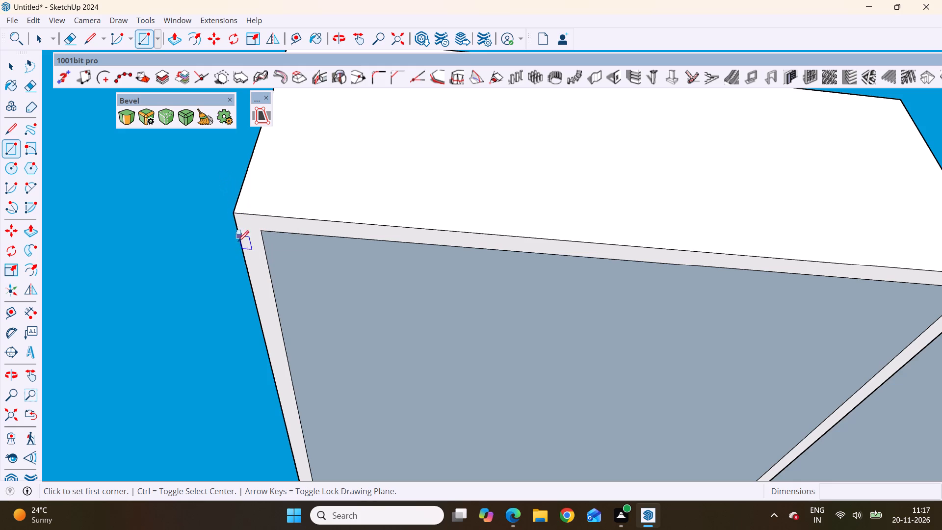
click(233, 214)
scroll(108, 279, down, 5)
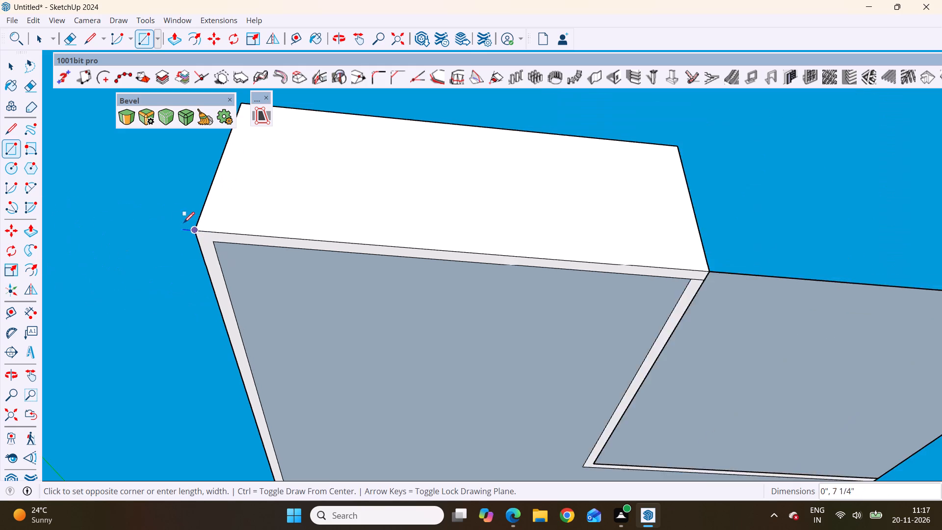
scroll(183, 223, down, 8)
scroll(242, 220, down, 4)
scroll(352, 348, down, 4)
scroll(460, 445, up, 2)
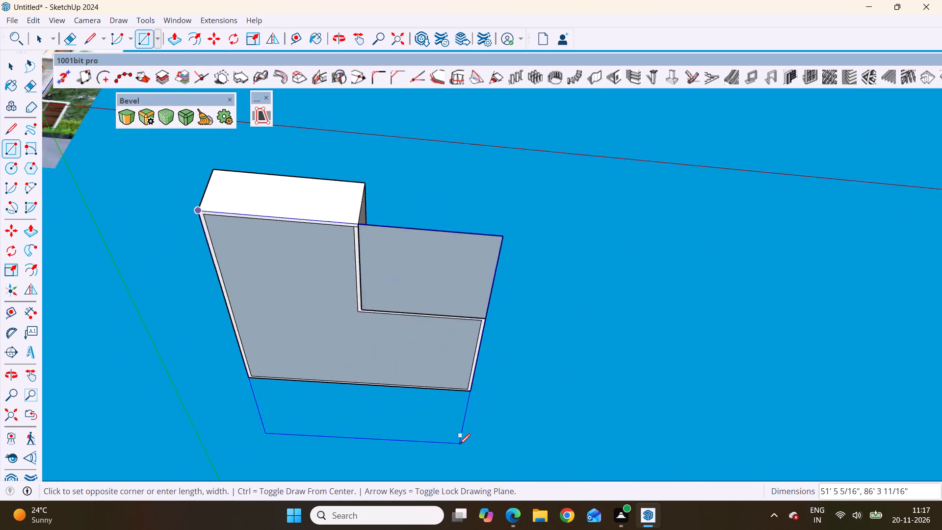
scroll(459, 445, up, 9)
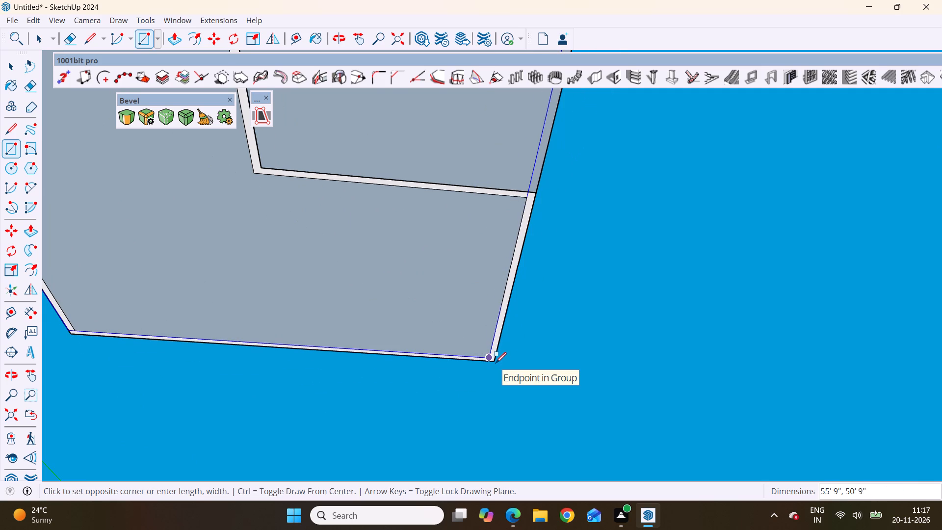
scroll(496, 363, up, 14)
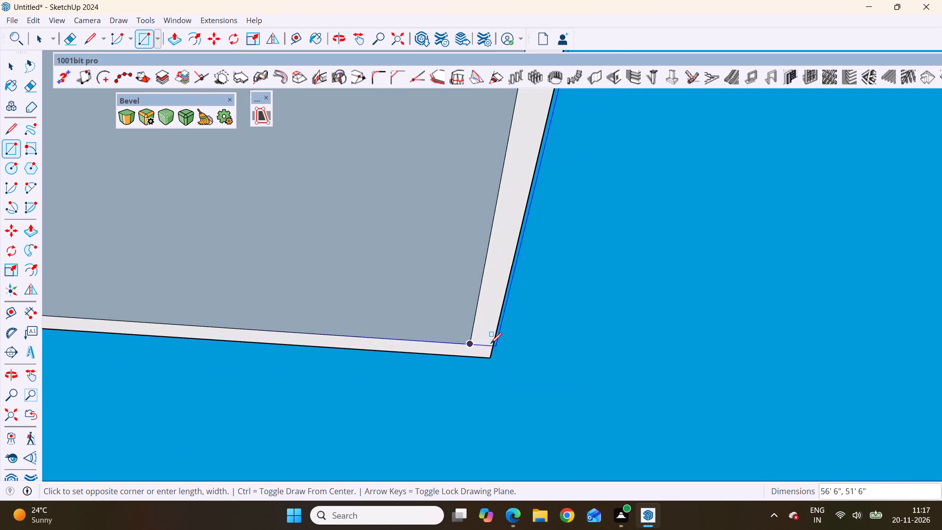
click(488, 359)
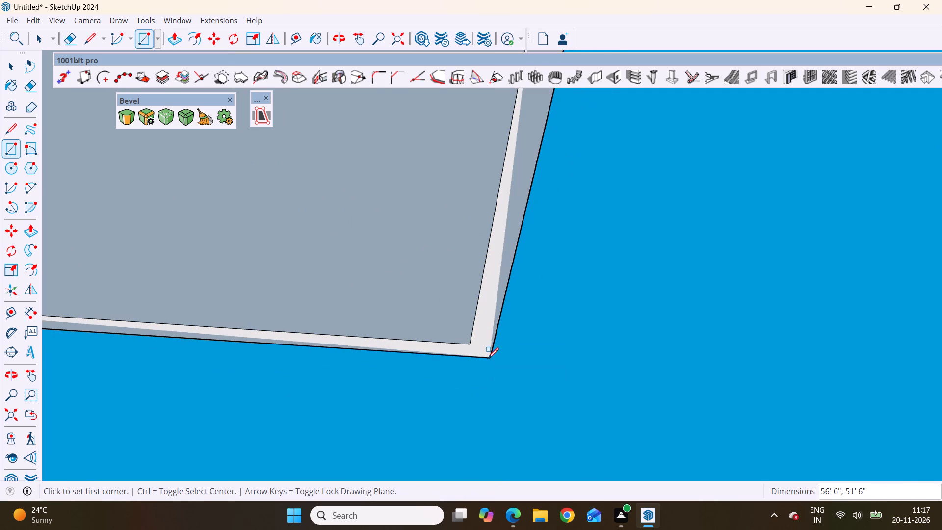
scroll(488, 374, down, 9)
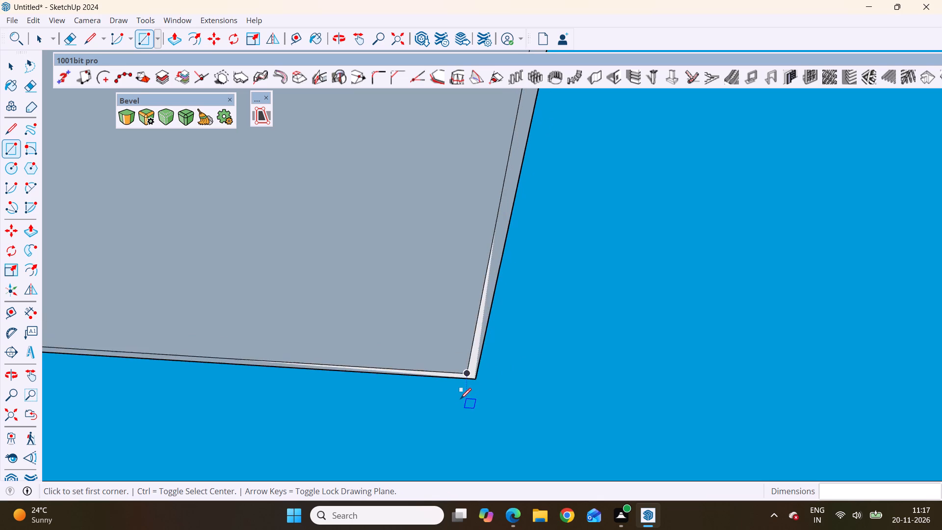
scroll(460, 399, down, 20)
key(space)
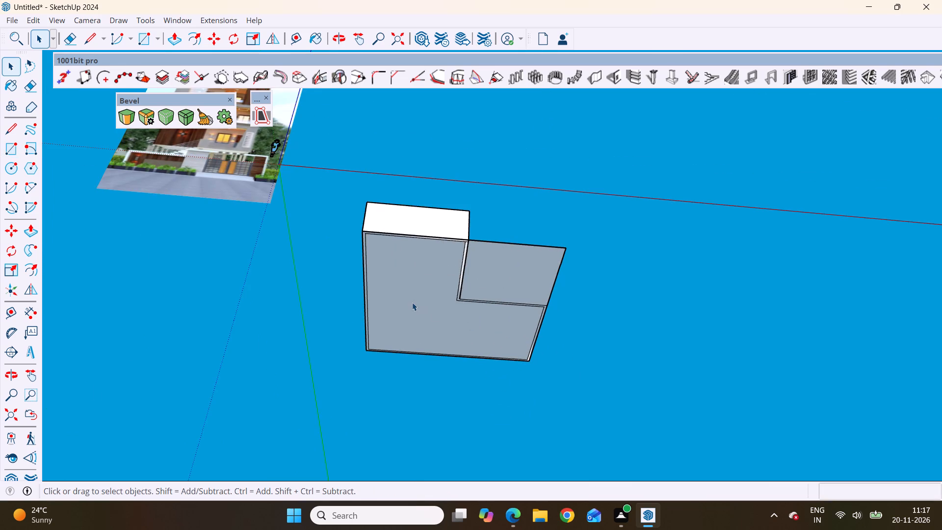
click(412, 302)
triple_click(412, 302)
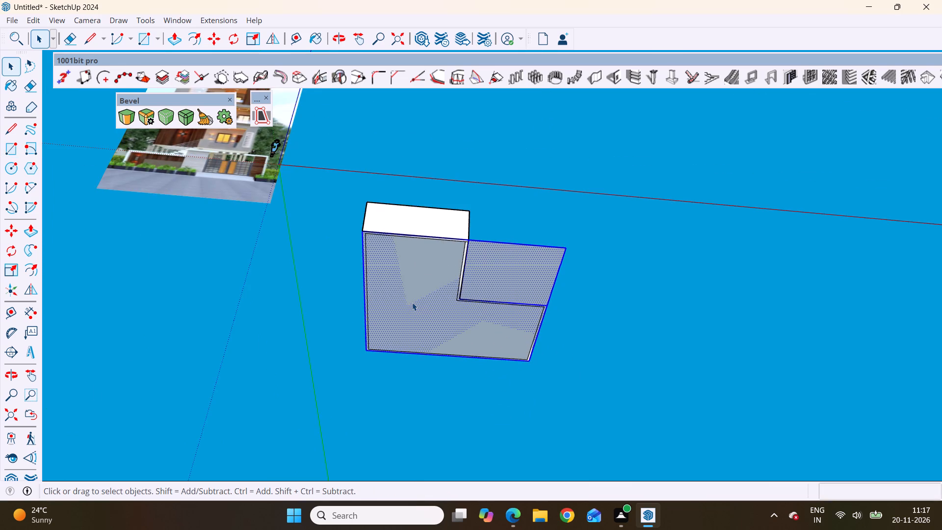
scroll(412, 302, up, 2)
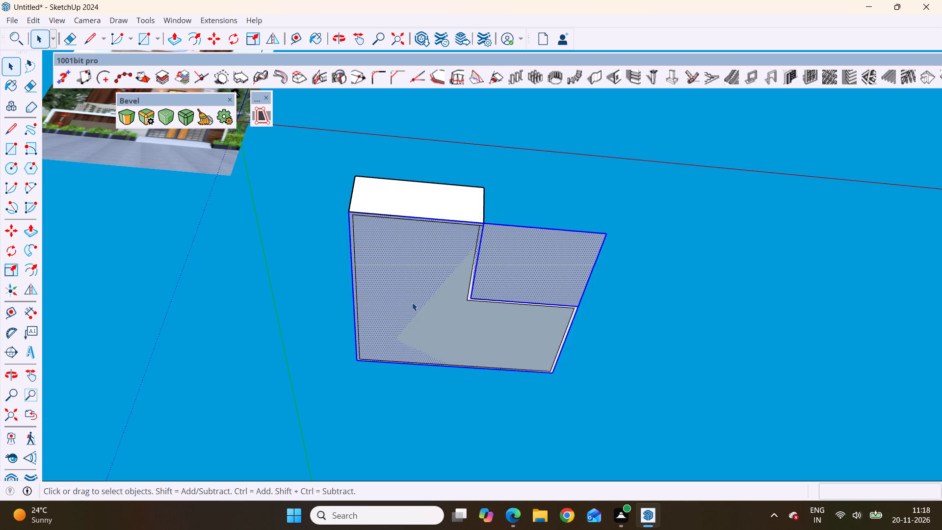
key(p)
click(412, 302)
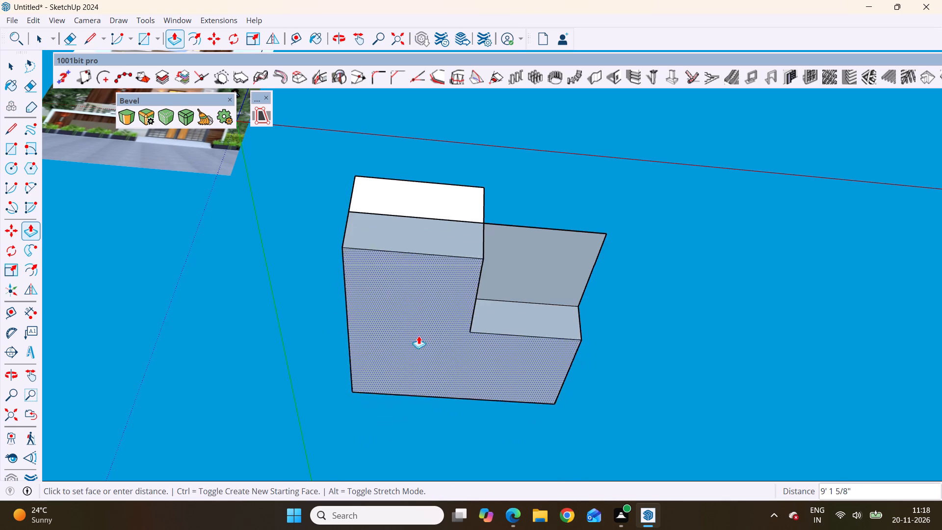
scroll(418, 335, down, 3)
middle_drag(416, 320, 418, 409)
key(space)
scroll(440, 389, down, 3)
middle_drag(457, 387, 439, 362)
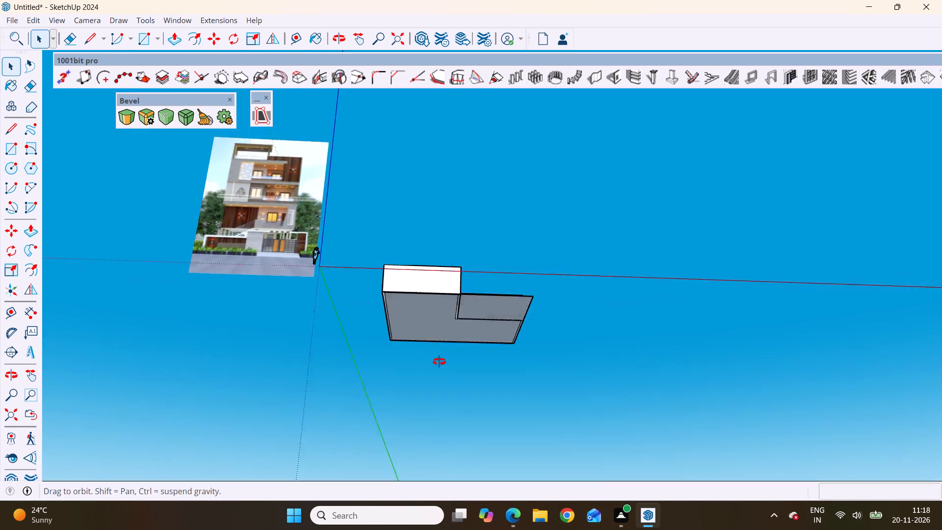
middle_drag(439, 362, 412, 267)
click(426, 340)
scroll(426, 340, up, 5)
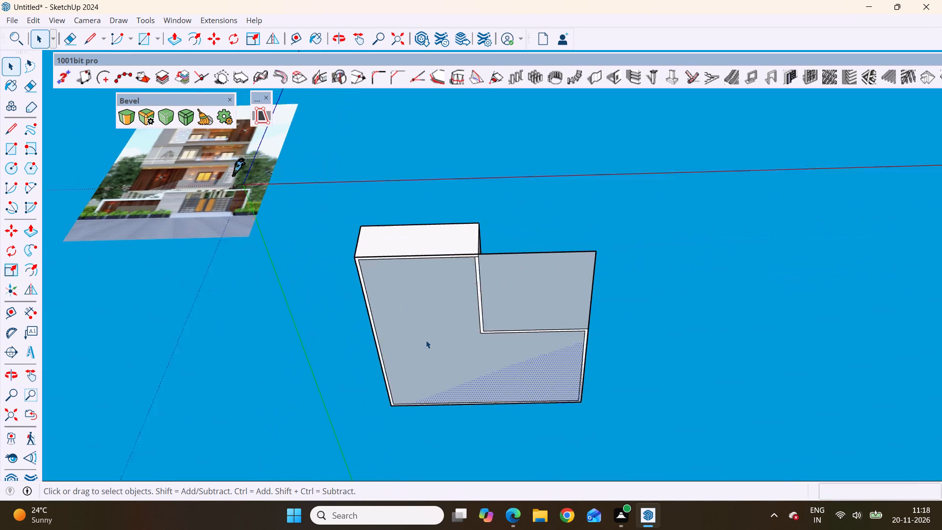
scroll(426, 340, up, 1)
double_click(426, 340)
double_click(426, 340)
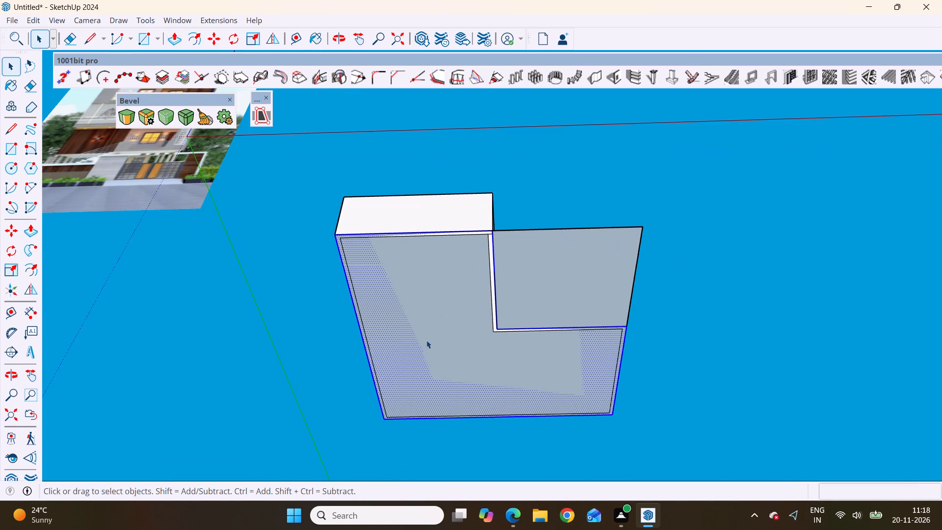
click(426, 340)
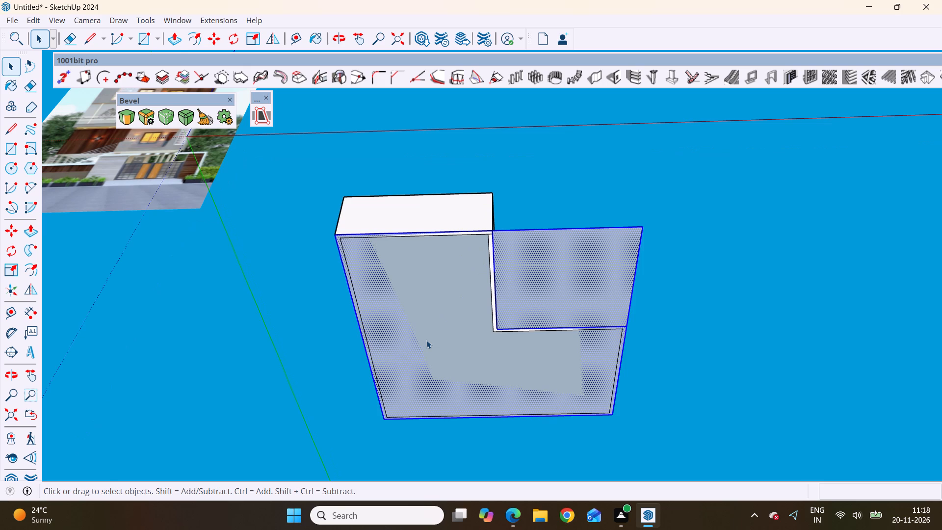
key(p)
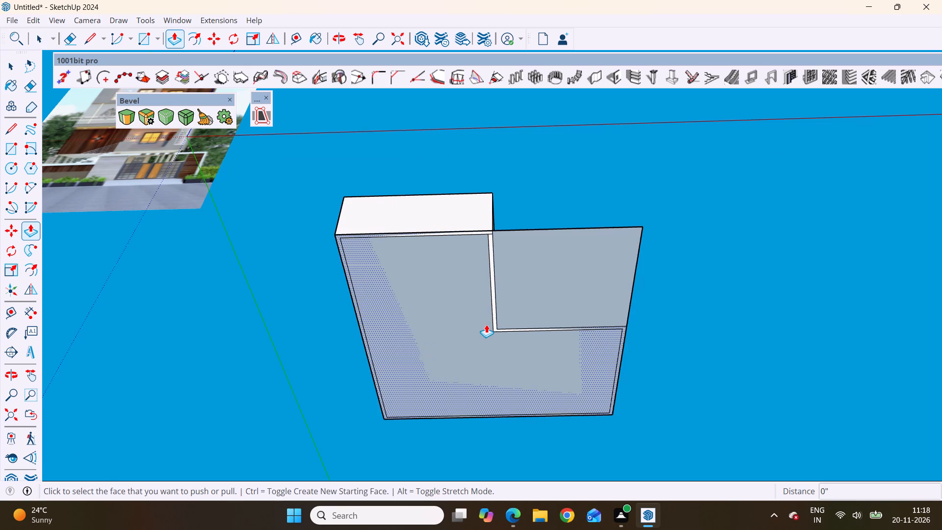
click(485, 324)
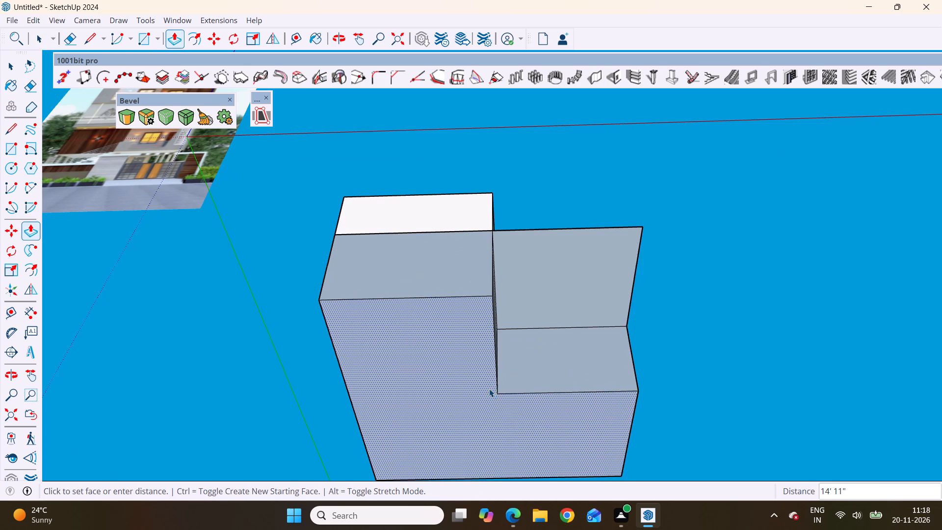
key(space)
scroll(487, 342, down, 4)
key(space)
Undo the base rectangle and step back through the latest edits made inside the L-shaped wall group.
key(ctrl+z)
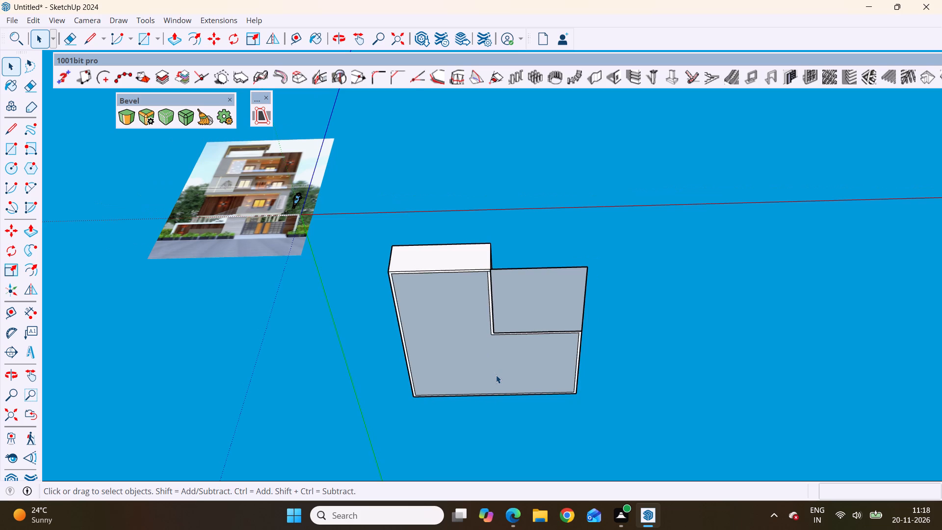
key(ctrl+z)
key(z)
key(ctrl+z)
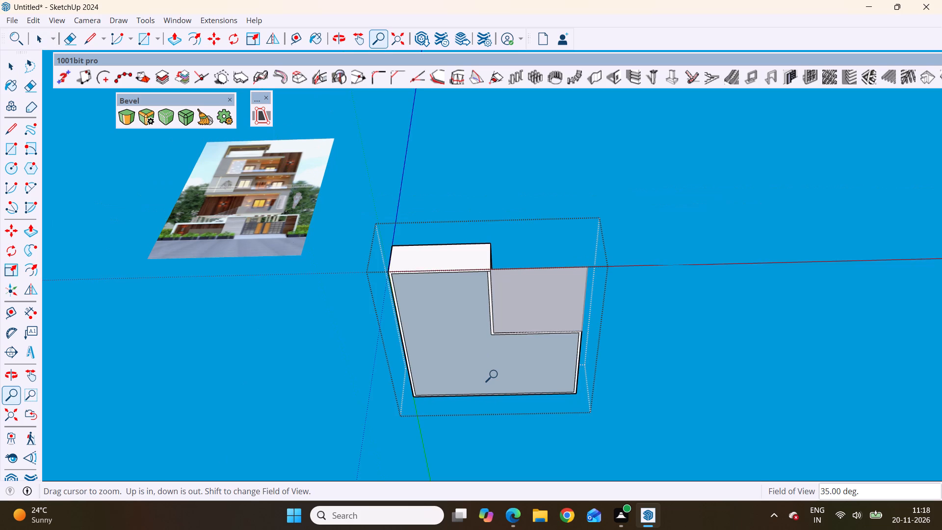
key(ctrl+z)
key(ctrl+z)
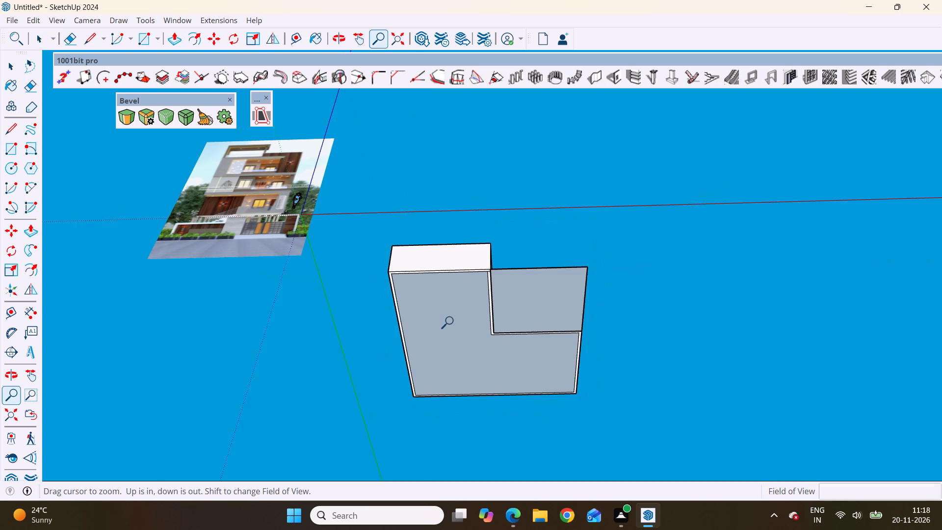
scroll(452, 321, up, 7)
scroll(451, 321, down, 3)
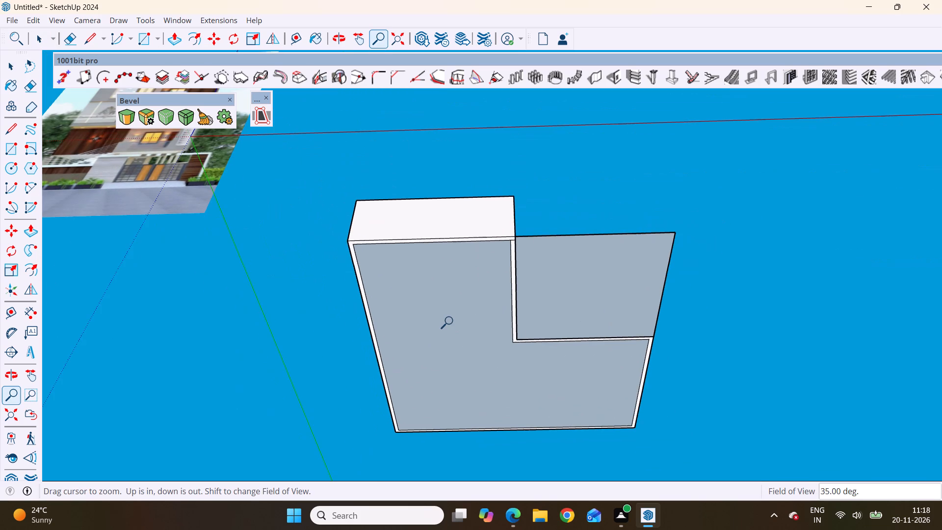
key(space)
Select the notch floor face beside the L-shaped walls together with its boundary edges.
middle_drag(524, 263, 451, 510)
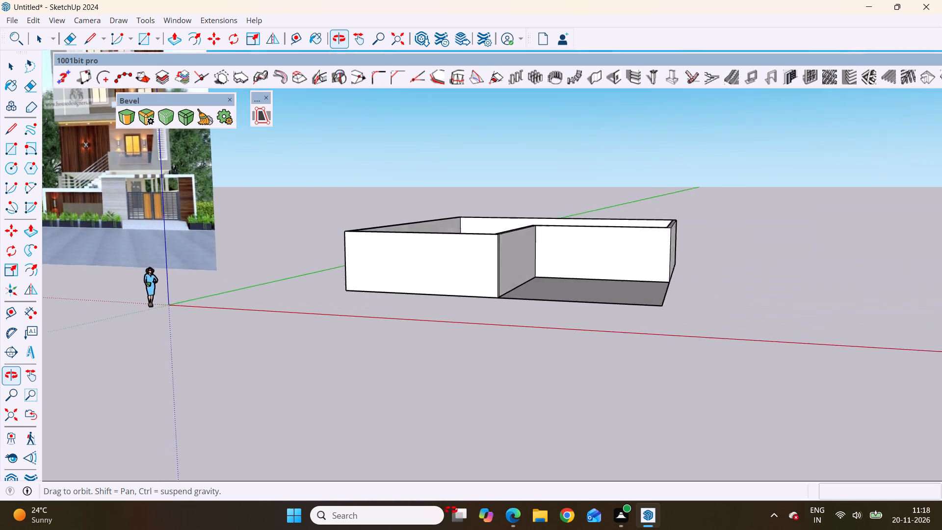
middle_drag(451, 510, 477, 529)
middle_drag(584, 298, 625, 446)
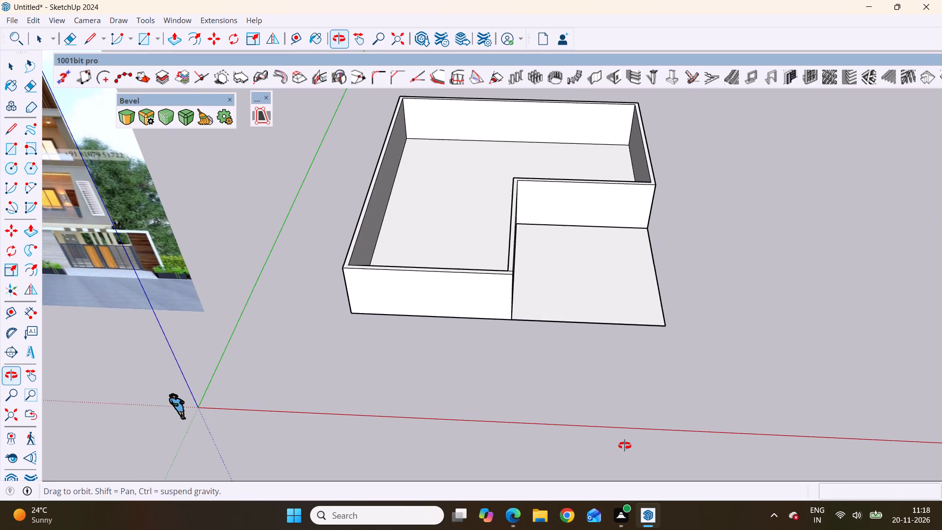
middle_drag(625, 446, 604, 361)
scroll(604, 361, up, 1)
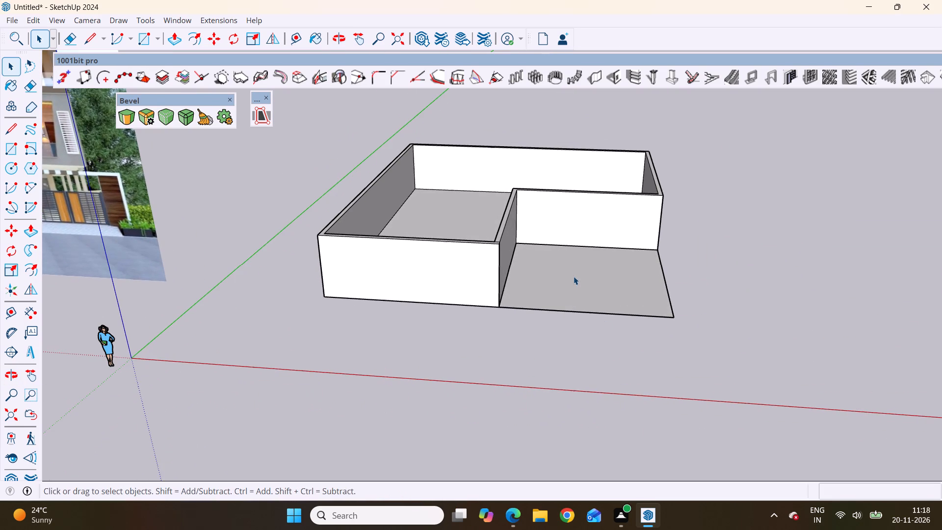
double_click(573, 282)
scroll(553, 333, down, 3)
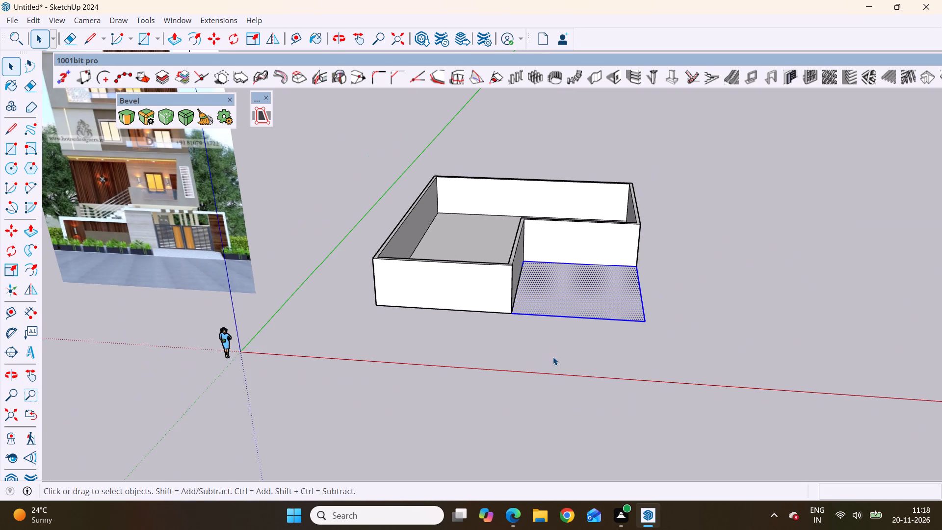
middle_drag(553, 357, 549, 99)
scroll(555, 301, up, 2)
middle_drag(458, 340, 494, 275)
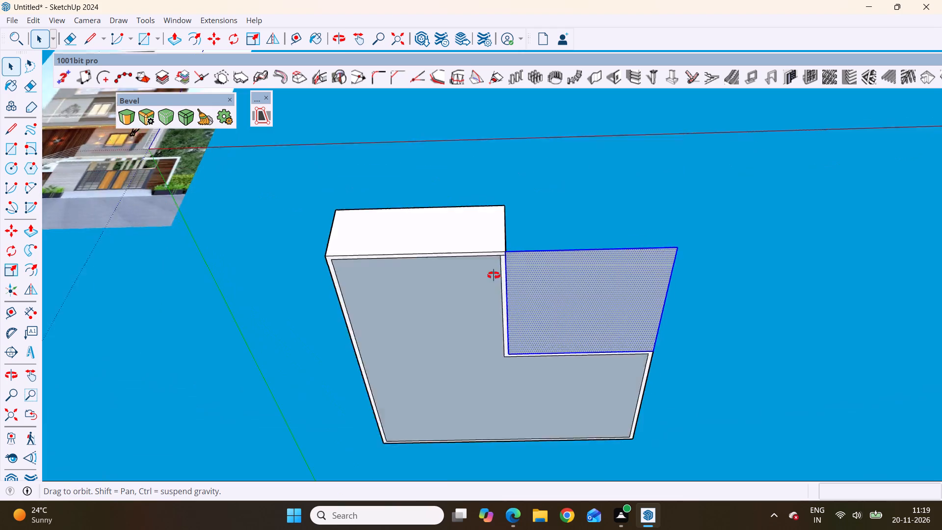
middle_drag(494, 275, 527, 213)
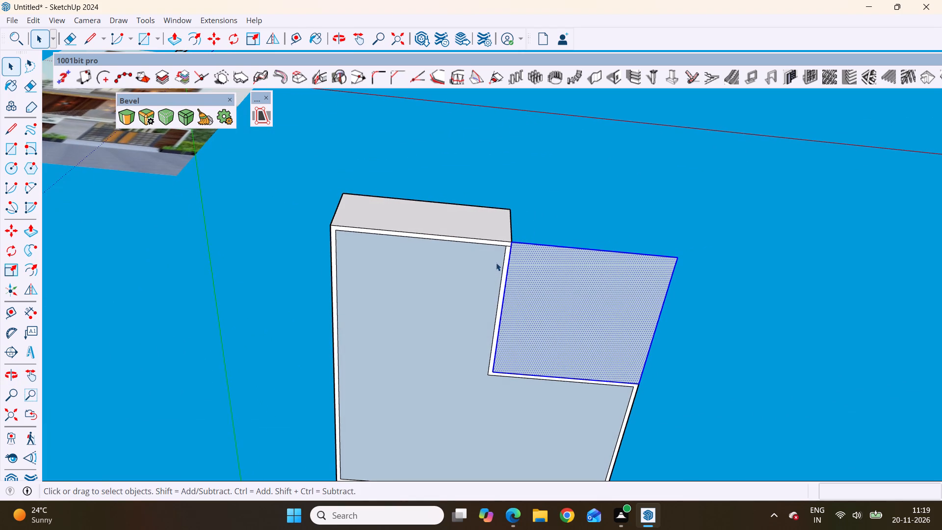
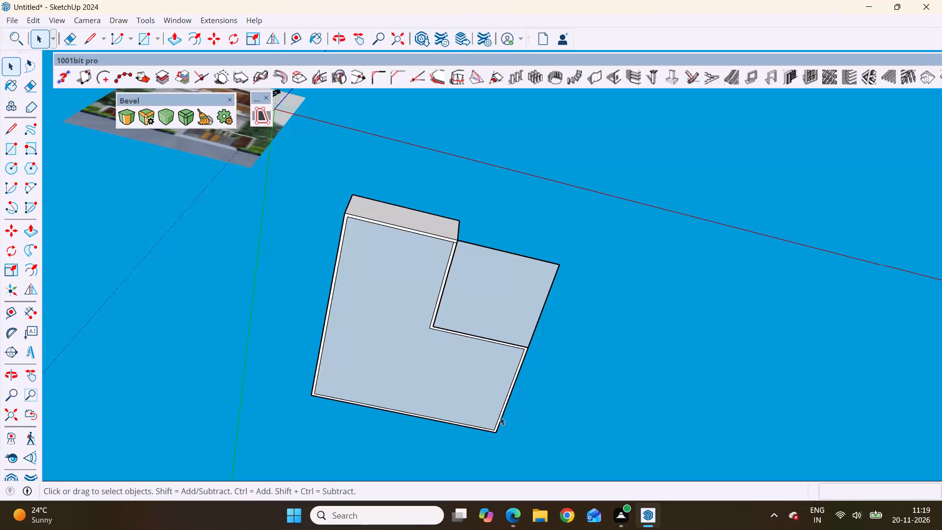
Draw a base rectangle across the walls' underside between the diagonally opposite outer corners of the footprint.
key(r)
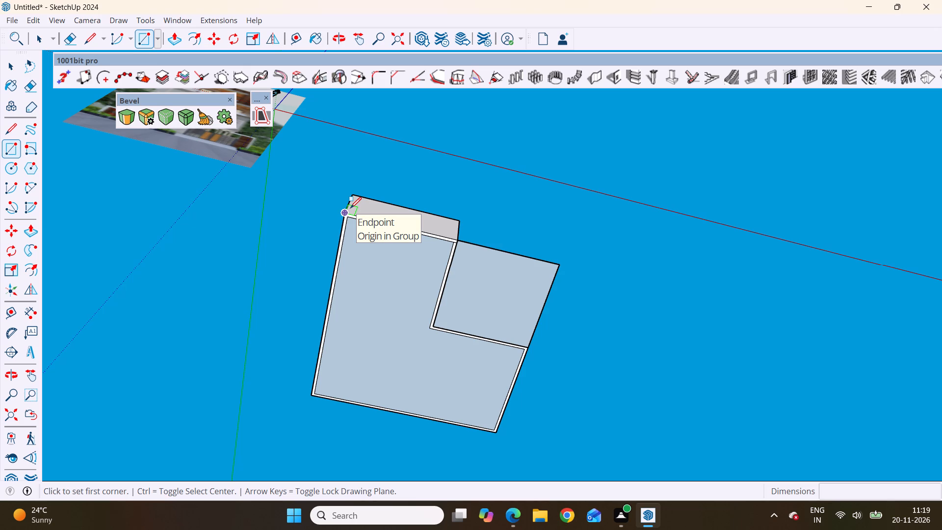
key(space)
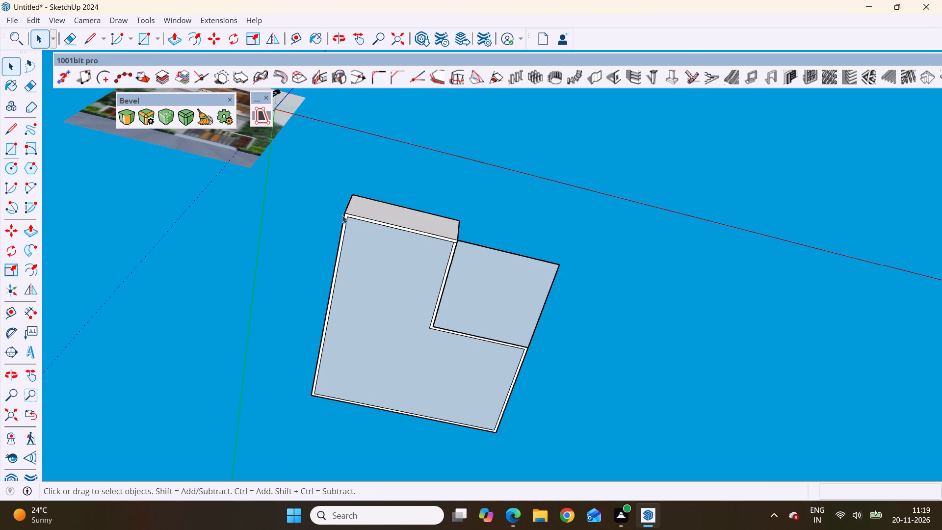
key(r)
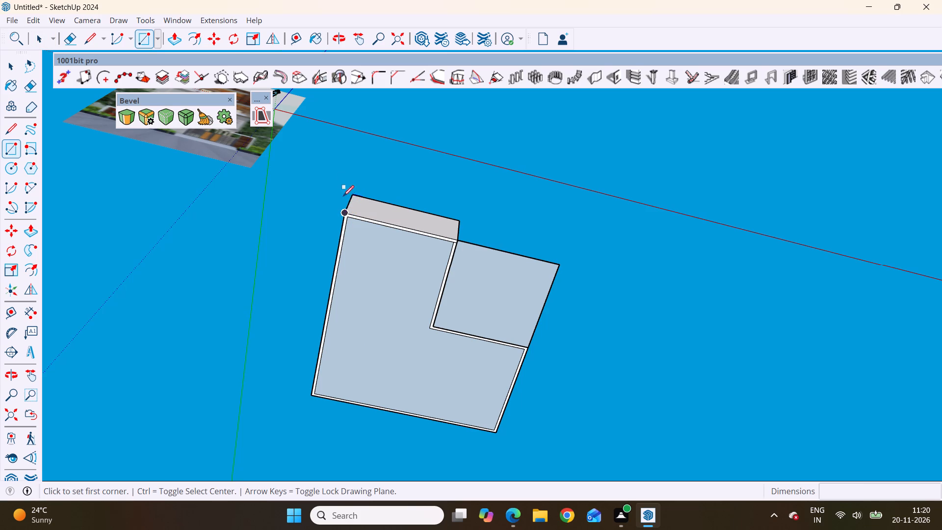
scroll(351, 214, up, 8)
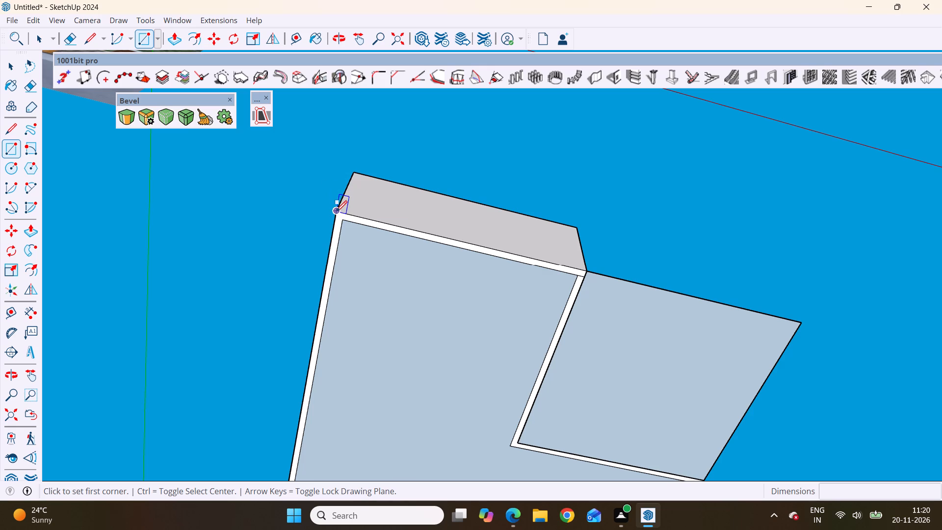
click(336, 212)
scroll(422, 248, down, 10)
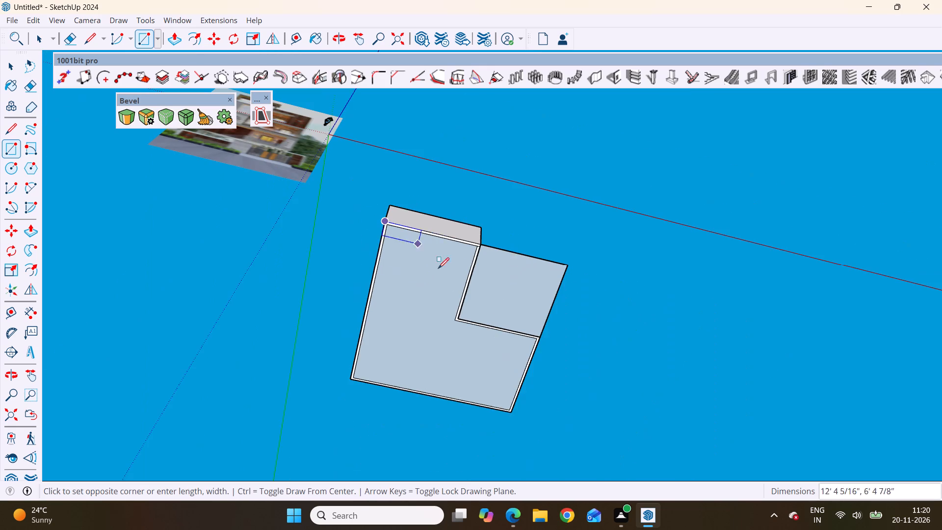
scroll(542, 443, up, 5)
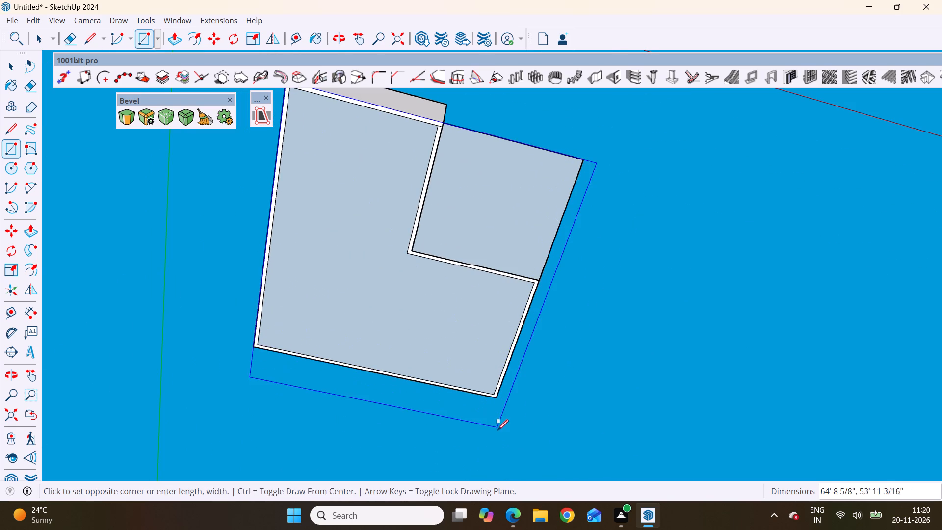
scroll(497, 431, up, 5)
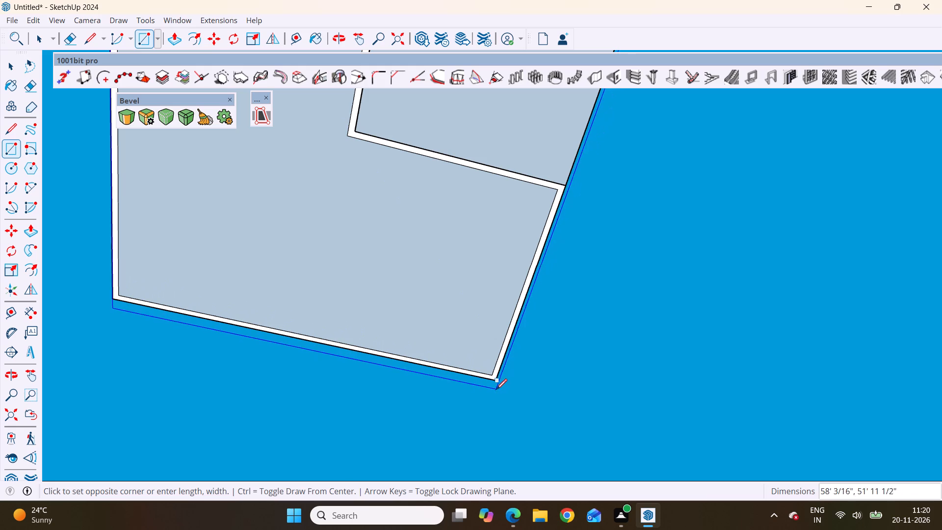
click(495, 379)
Examine the new base rectangle beneath the L-shaped walls from below and from ground level.
scroll(413, 417, down, 3)
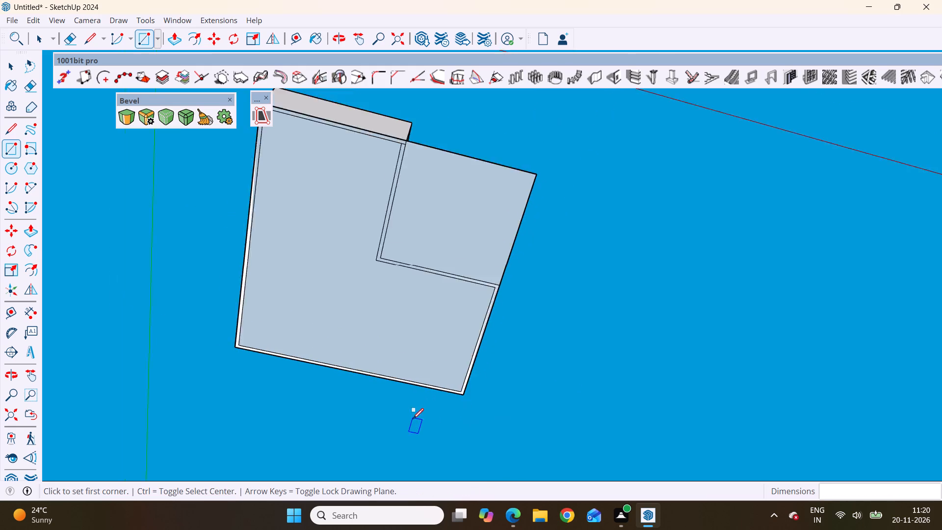
scroll(413, 419, down, 6)
middle_drag(491, 333, 571, 279)
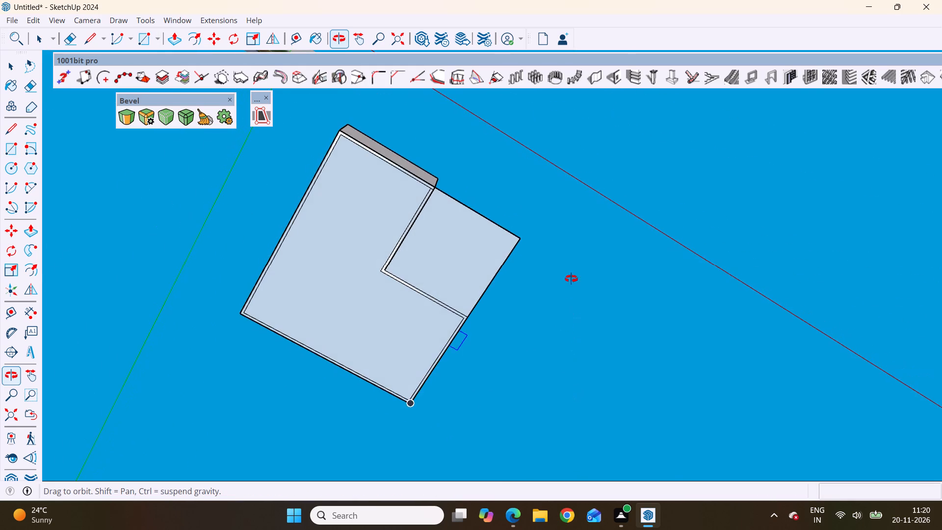
middle_drag(571, 279, 570, 278)
scroll(172, 298, down, 2)
middle_drag(131, 299, 137, 308)
scroll(402, 288, up, 2)
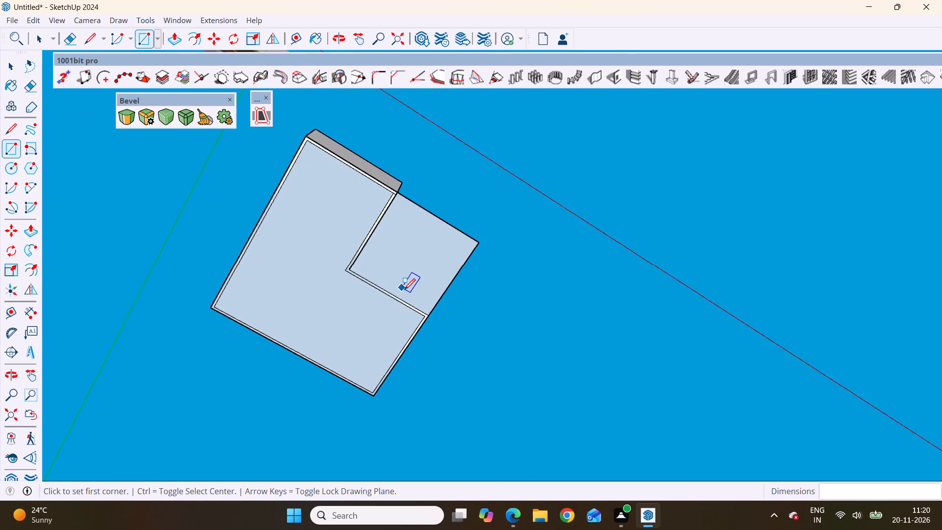
scroll(404, 290, up, 3)
scroll(73, 247, down, 20)
scroll(73, 247, down, 2)
middle_drag(313, 300, 299, 338)
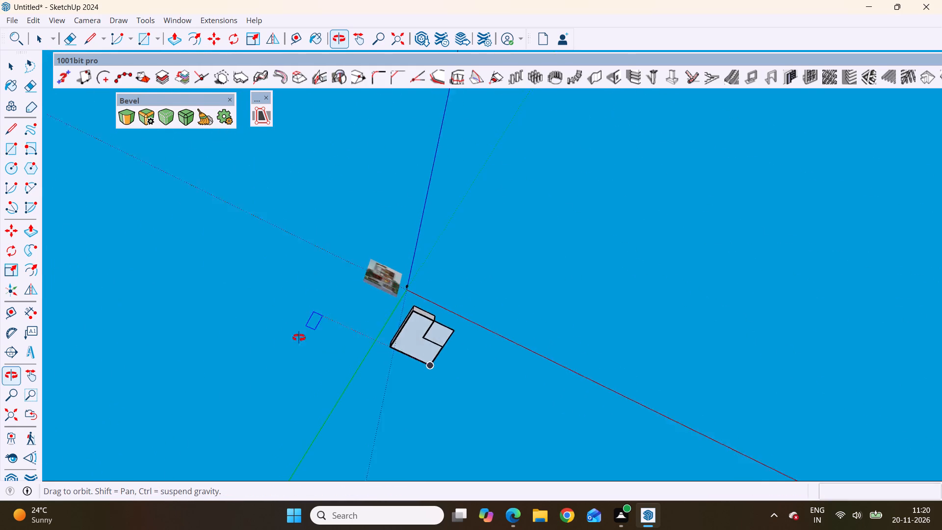
middle_drag(299, 338, 386, 491)
middle_drag(280, 280, 148, 444)
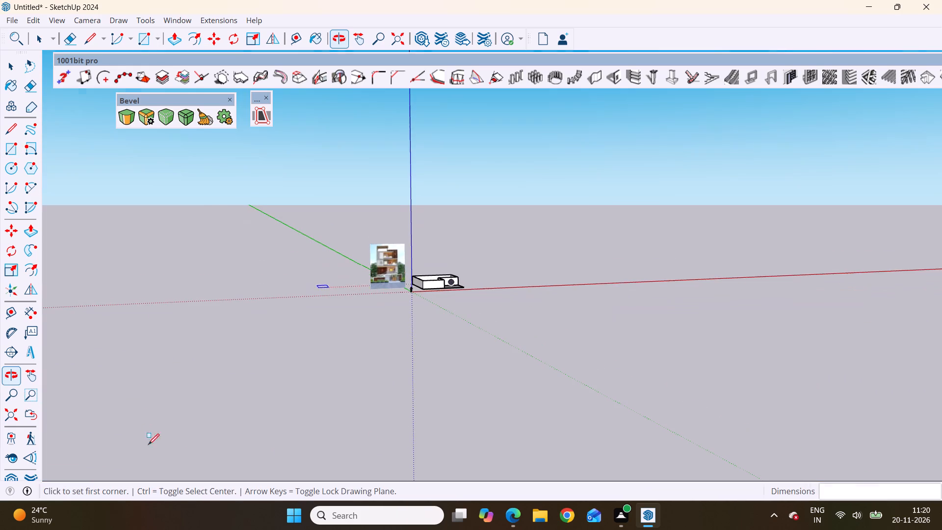
scroll(535, 310, up, 14)
middle_drag(445, 225, 439, 164)
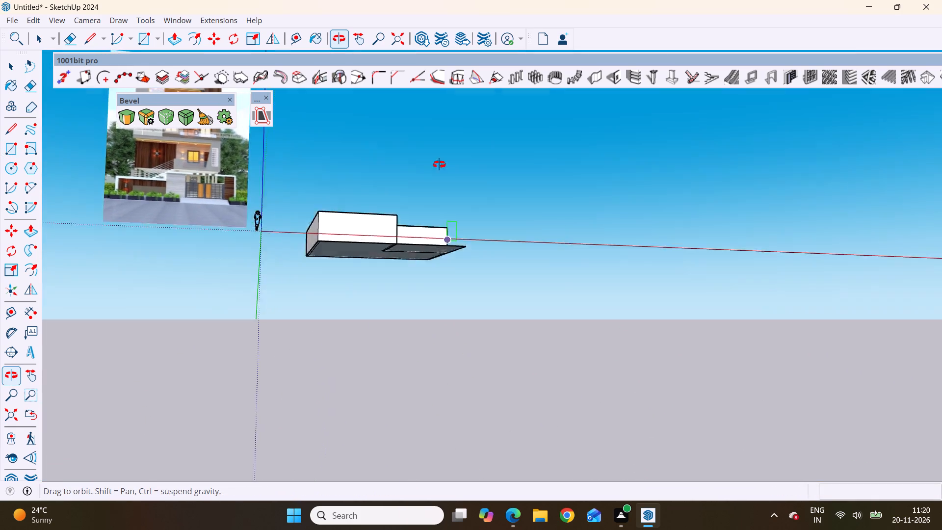
middle_drag(439, 164, 393, 50)
scroll(404, 308, up, 5)
middle_drag(530, 227, 527, 157)
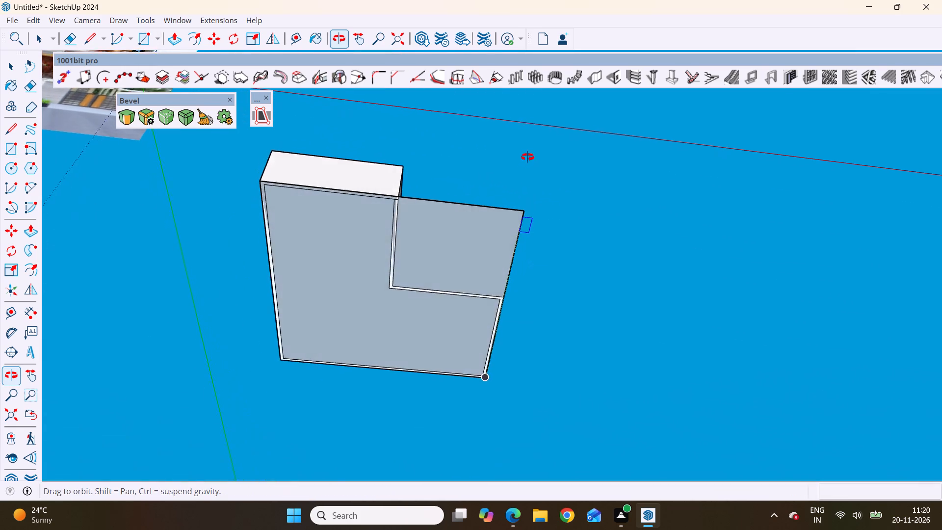
middle_drag(527, 157, 524, 142)
Push/Pull the L-shaped base face beneath the walls 6" downward.
key(space)
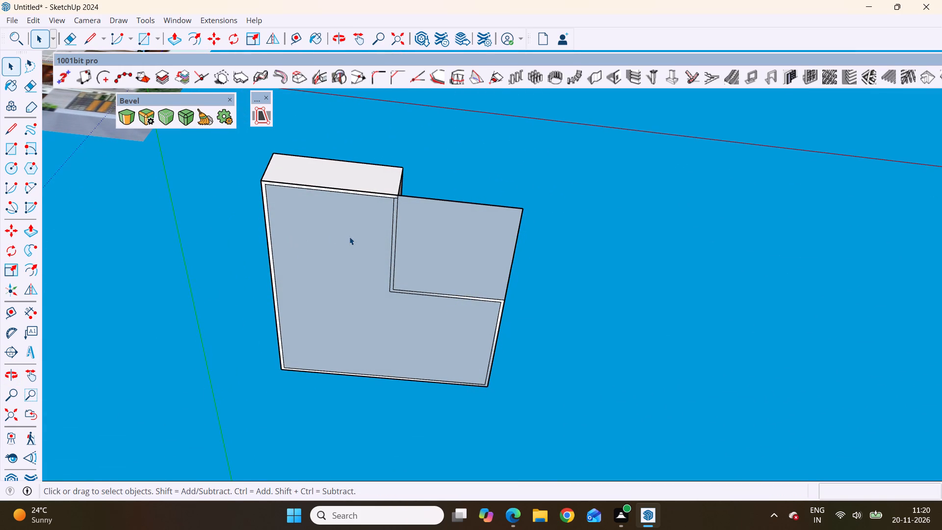
click(350, 237)
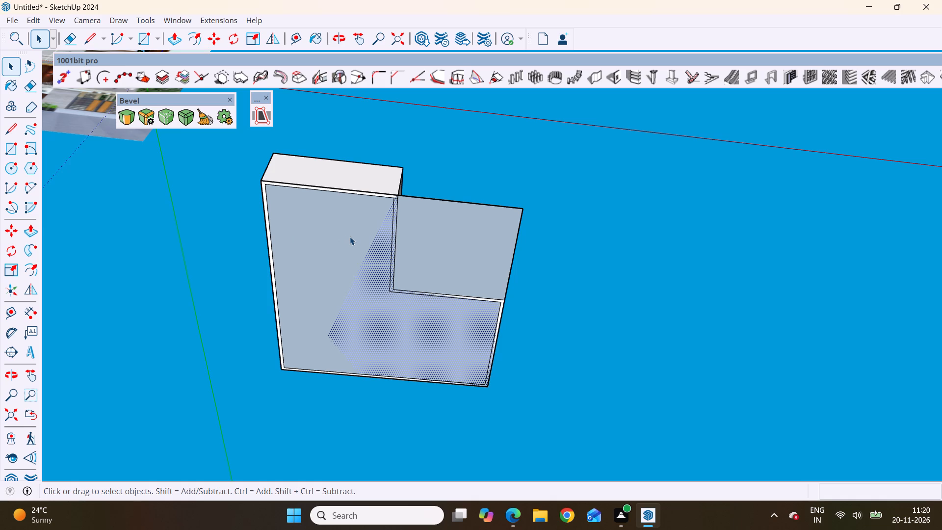
shift+click(420, 245)
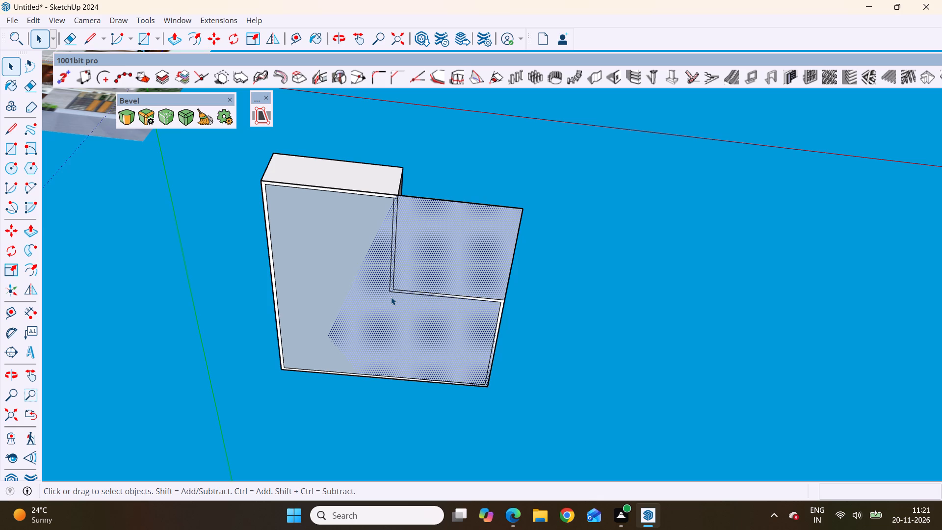
key(p)
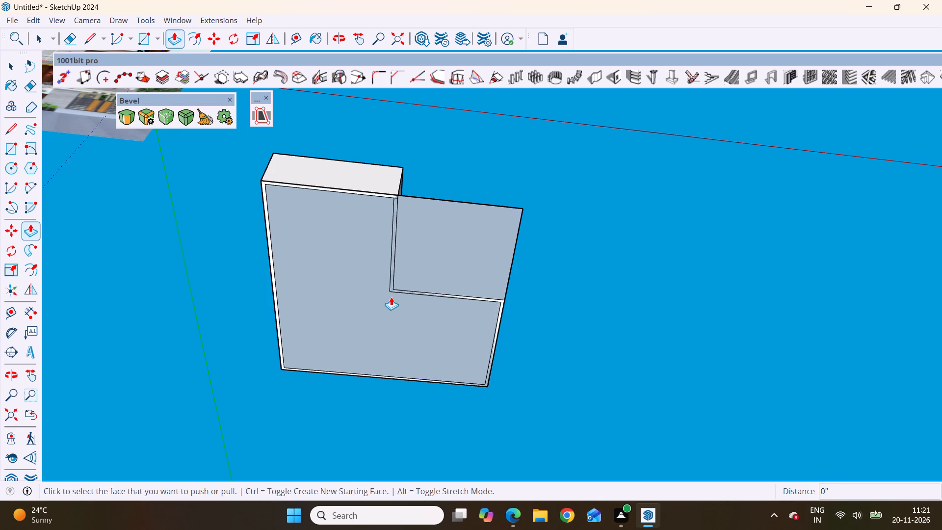
click(375, 318)
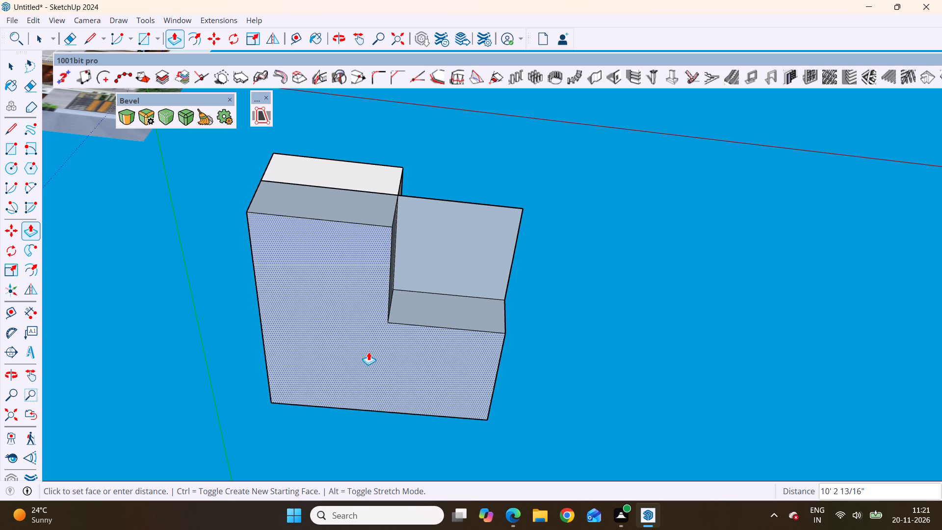
scroll(371, 328, down, 2)
middle_drag(373, 344, 377, 432)
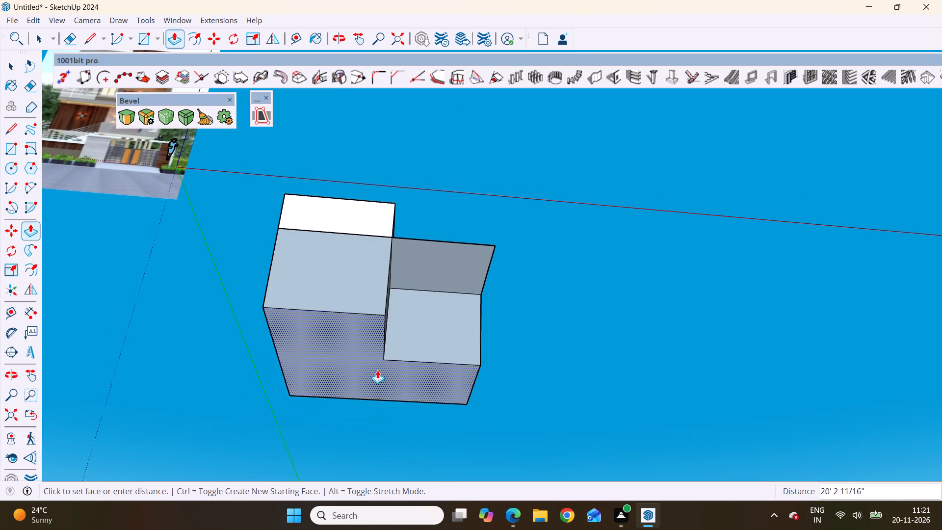
middle_drag(368, 328, 383, 361)
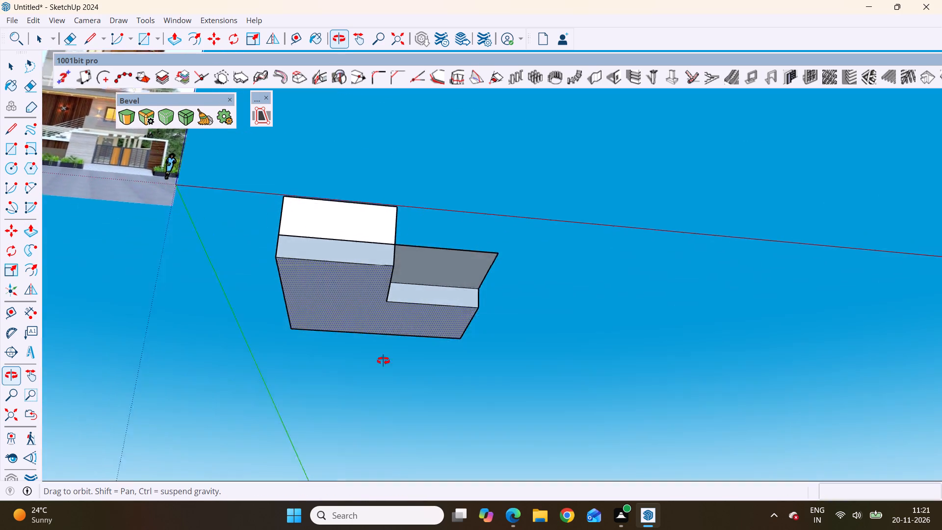
middle_drag(383, 361, 371, 368)
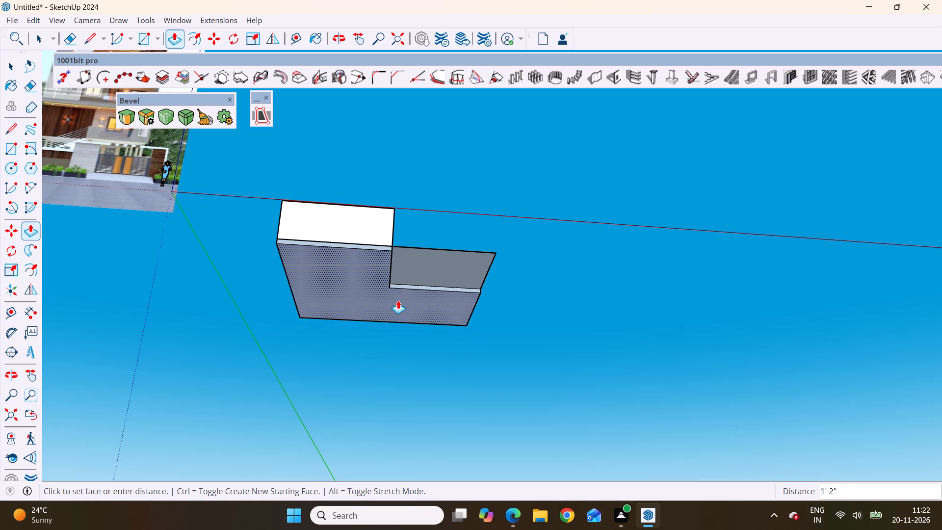
middle_drag(398, 300, 388, 392)
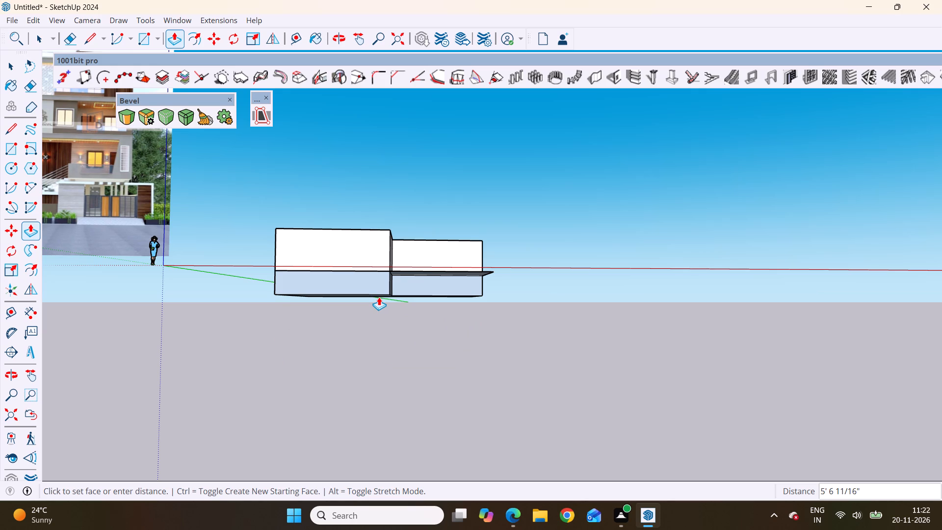
key(6)
key(shift+quotedbl)
key(Return)
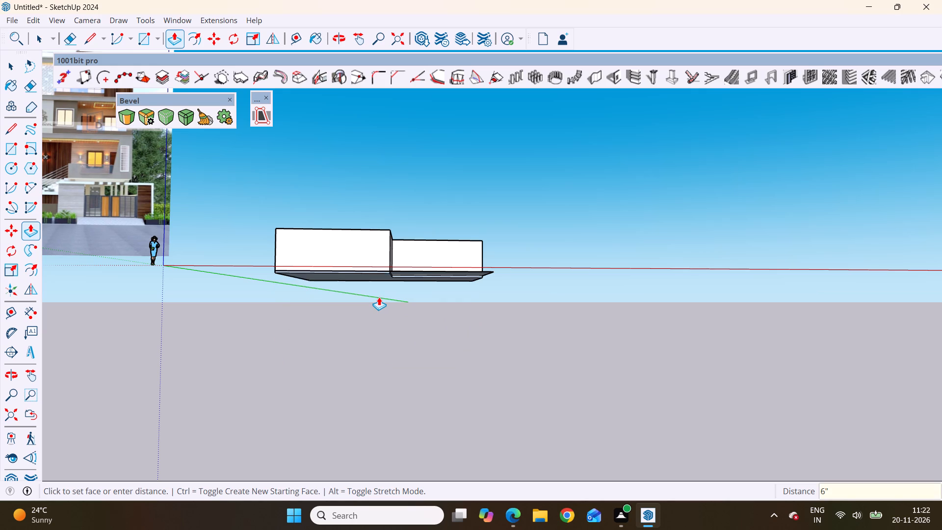
Push/Pull the notch base face beside the walls downward by the same 6".
scroll(379, 297, down, 3)
middle_drag(387, 271, 385, 104)
scroll(387, 270, up, 1)
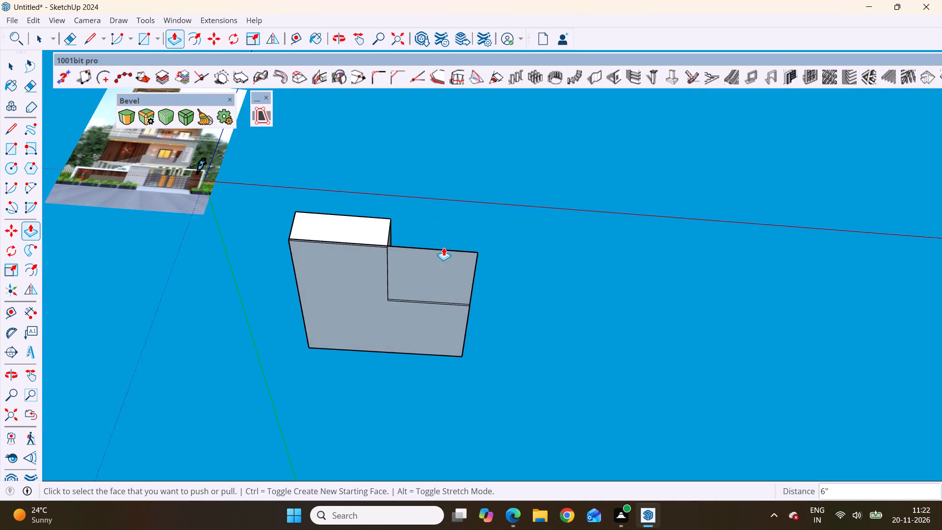
scroll(440, 271, up, 4)
double_click(452, 274)
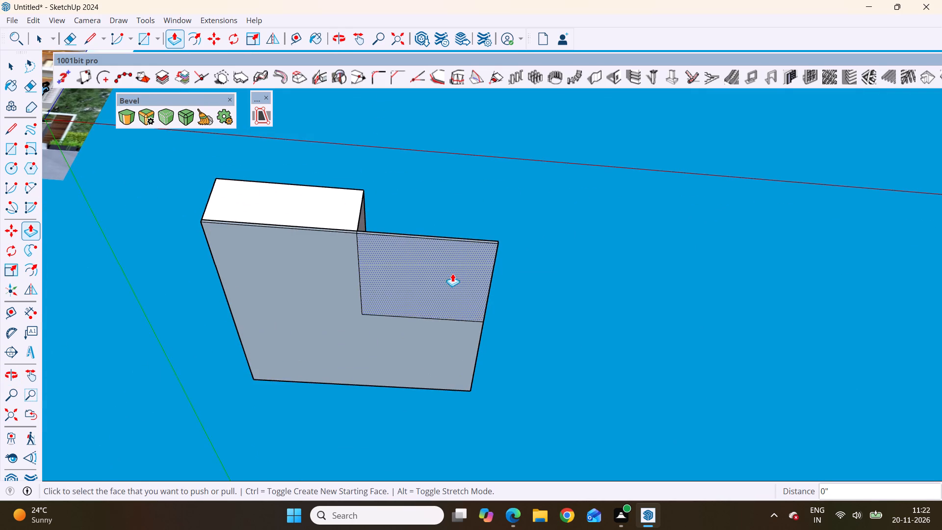
Delete the two edges separating the notch from the L-shaped area on the base slab's underside.
scroll(324, 266, down, 3)
middle_drag(371, 257, 372, 343)
middle_drag(372, 347, 375, 393)
scroll(351, 276, up, 8)
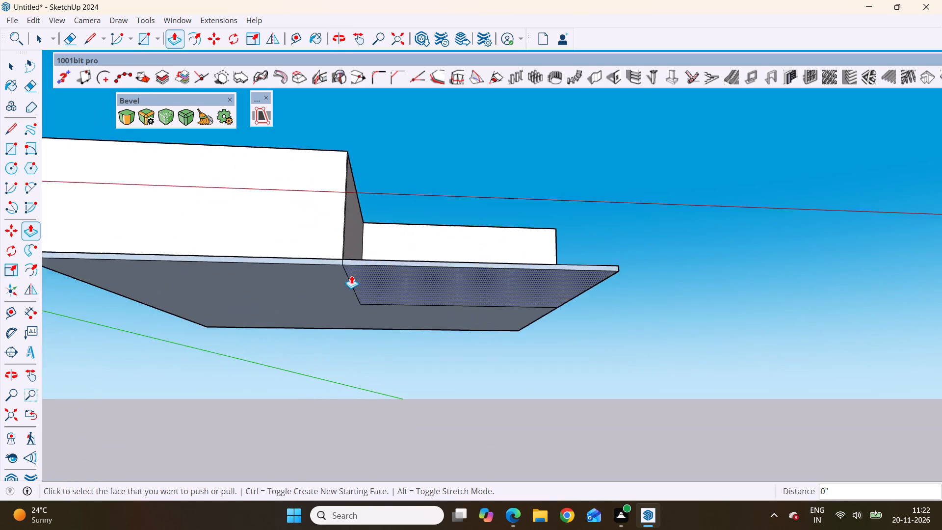
scroll(351, 275, up, 7)
middle_drag(363, 304, 361, 228)
key(space)
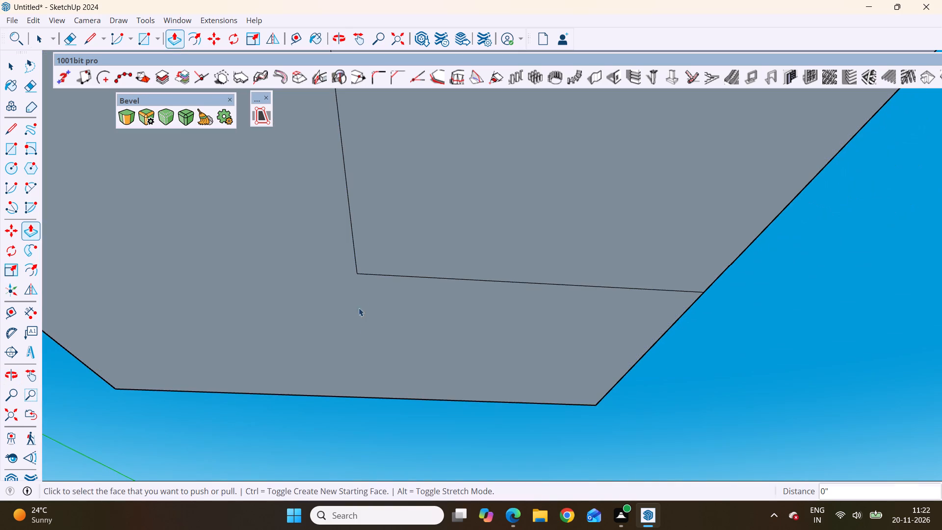
click(354, 260)
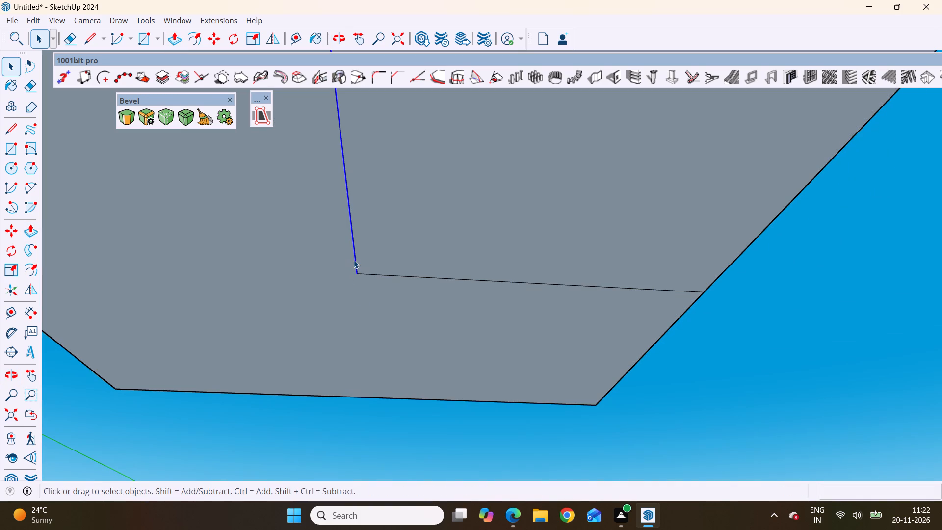
key(Delete)
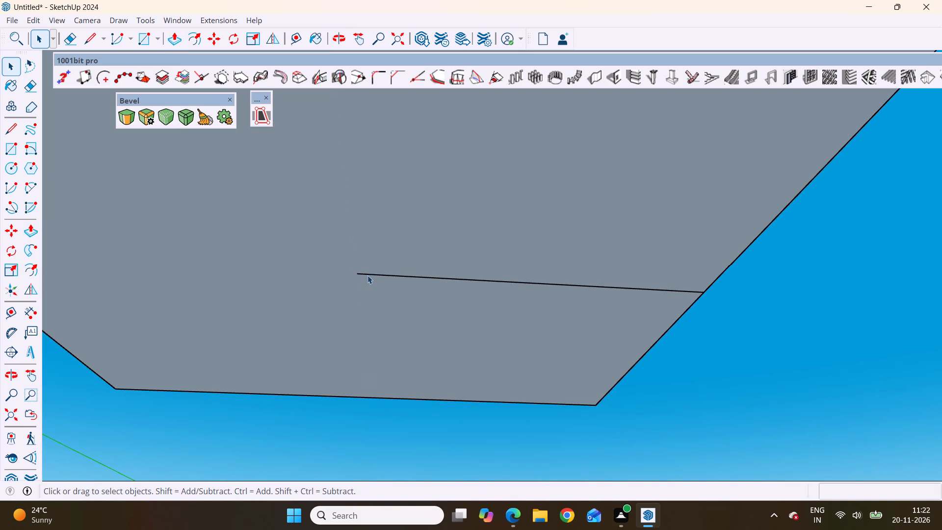
click(367, 275)
key(Delete)
Delete the short vertical edge splitting the slab's front side face below the notch's front wall corner.
scroll(352, 326, down, 10)
middle_drag(408, 284, 388, 442)
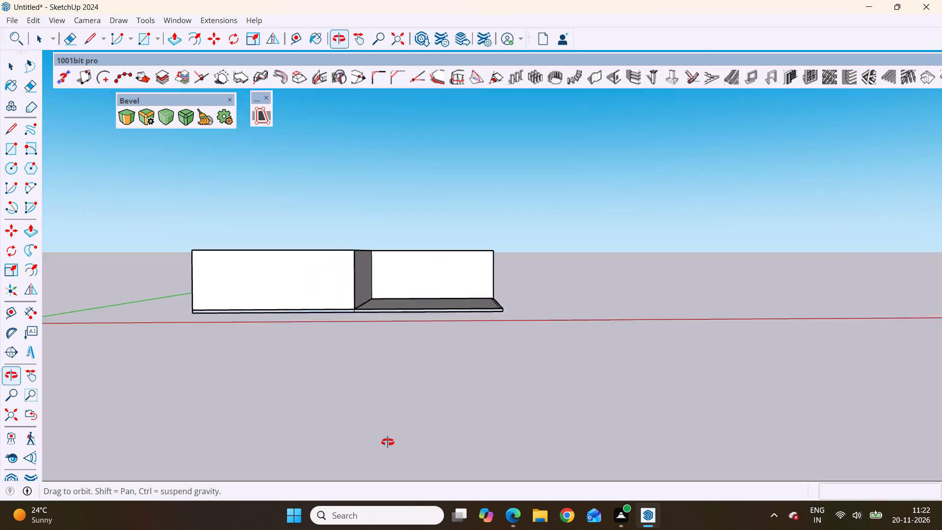
middle_drag(388, 442, 381, 477)
scroll(263, 305, up, 9)
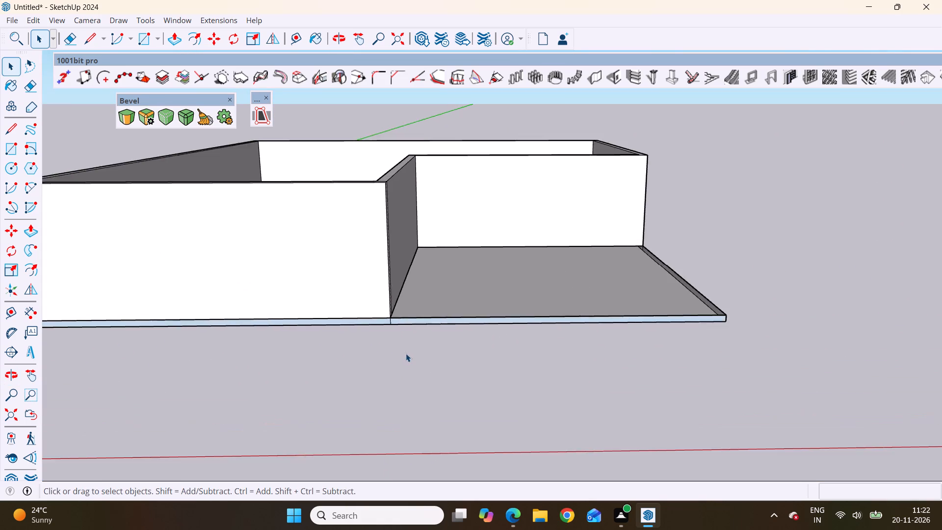
scroll(406, 353, up, 5)
middle_drag(368, 328, 360, 428)
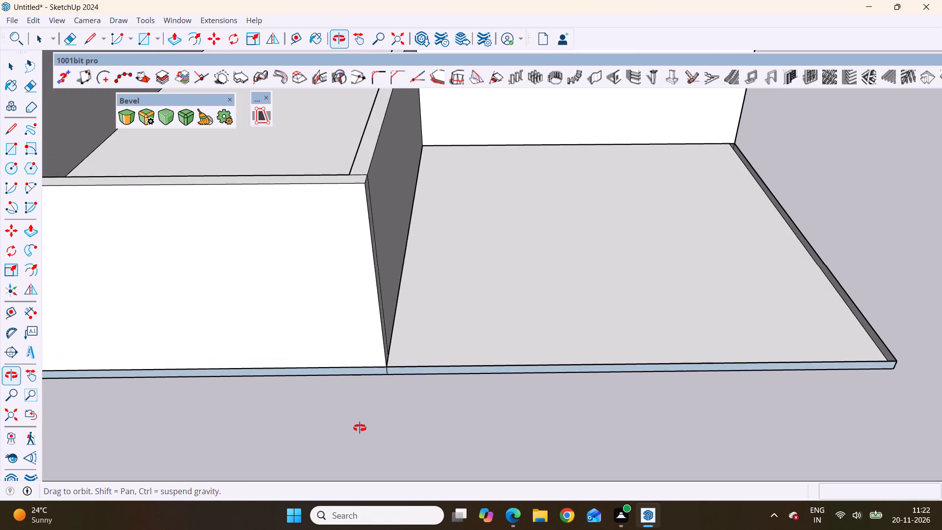
middle_drag(360, 428, 369, 315)
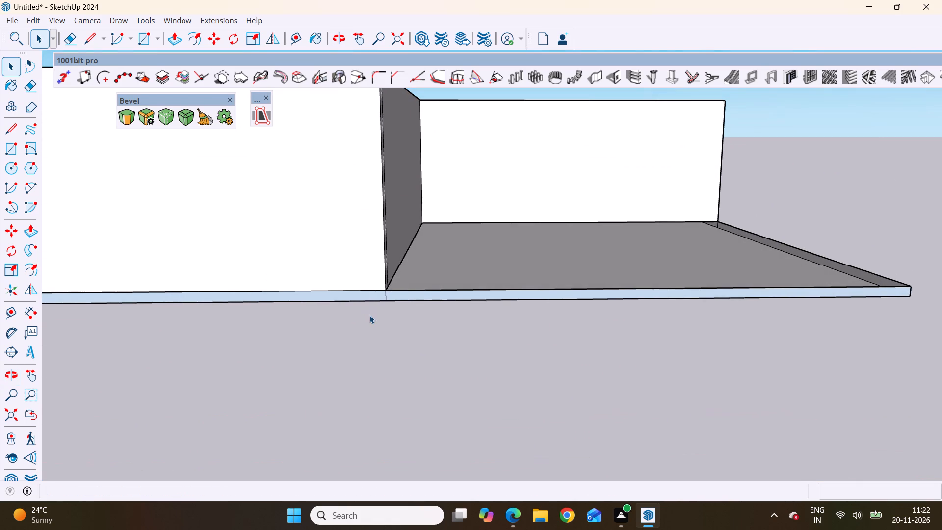
scroll(389, 296, up, 9)
click(384, 298)
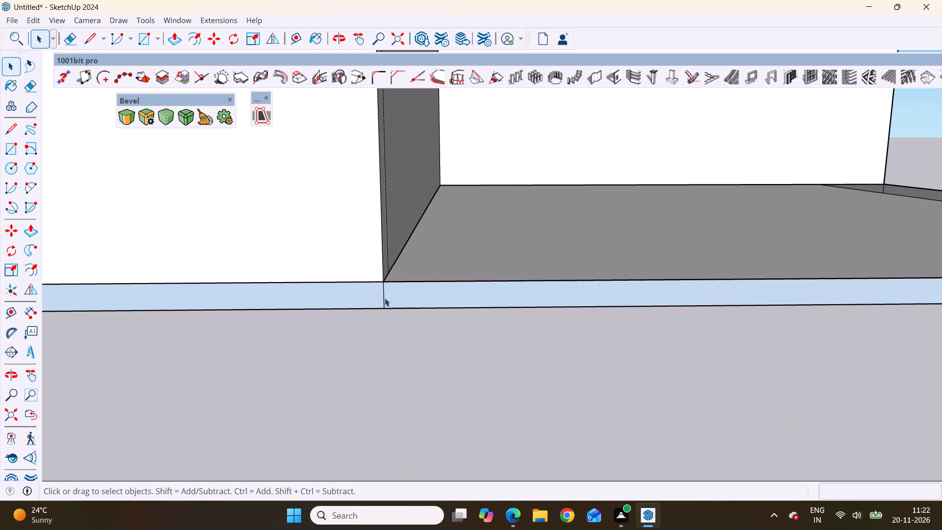
key(Delete)
Open the L-shaped wall group and delete the stray vertical edge on the notch-side wall near its front corner.
scroll(369, 354, down, 2)
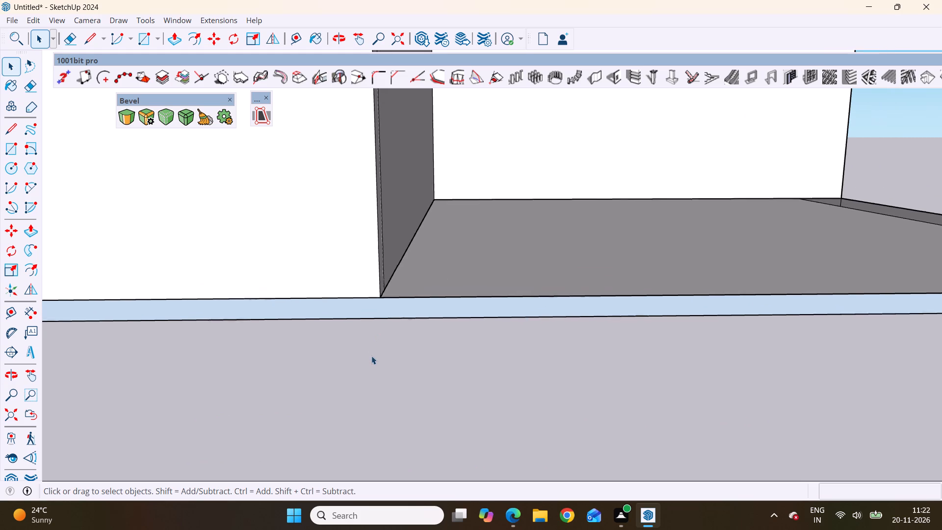
scroll(371, 356, down, 13)
middle_drag(418, 323, 283, 480)
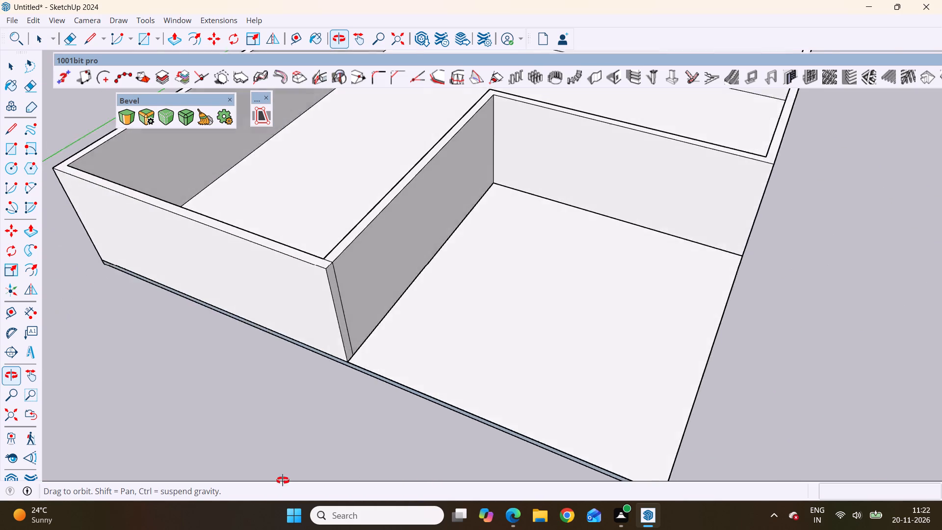
middle_drag(283, 480, 268, 461)
scroll(336, 283, up, 5)
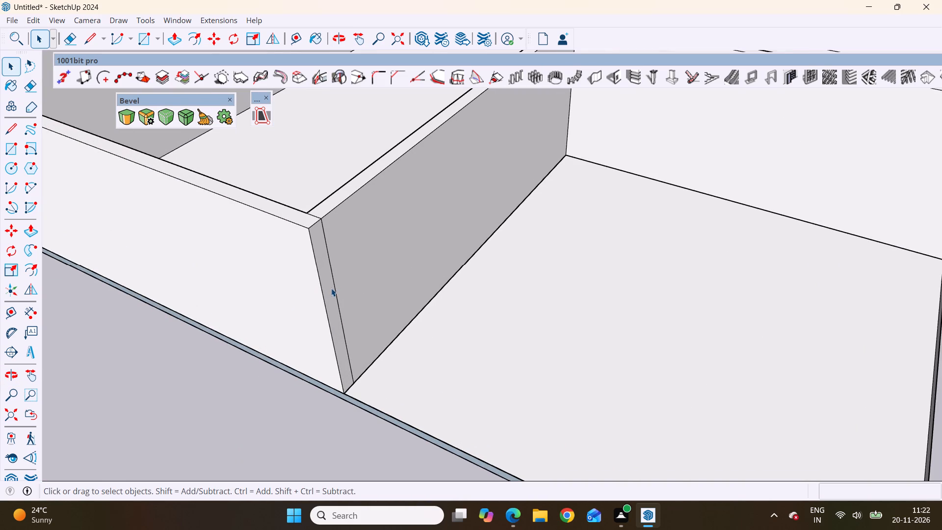
click(338, 290)
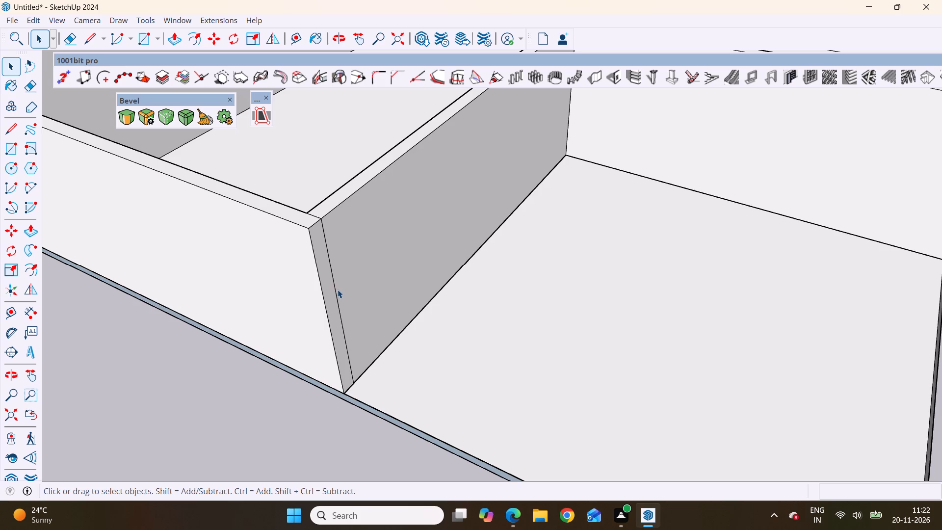
double_click(331, 291)
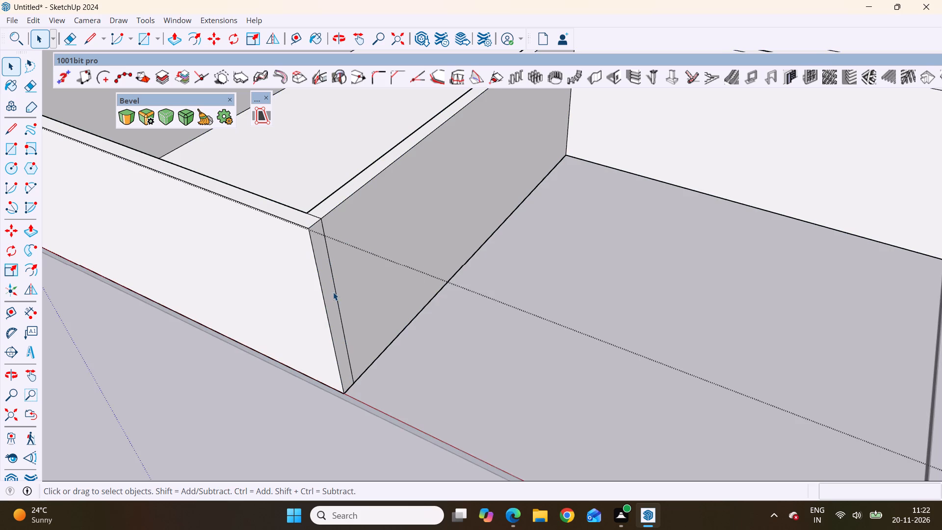
click(333, 292)
click(334, 292)
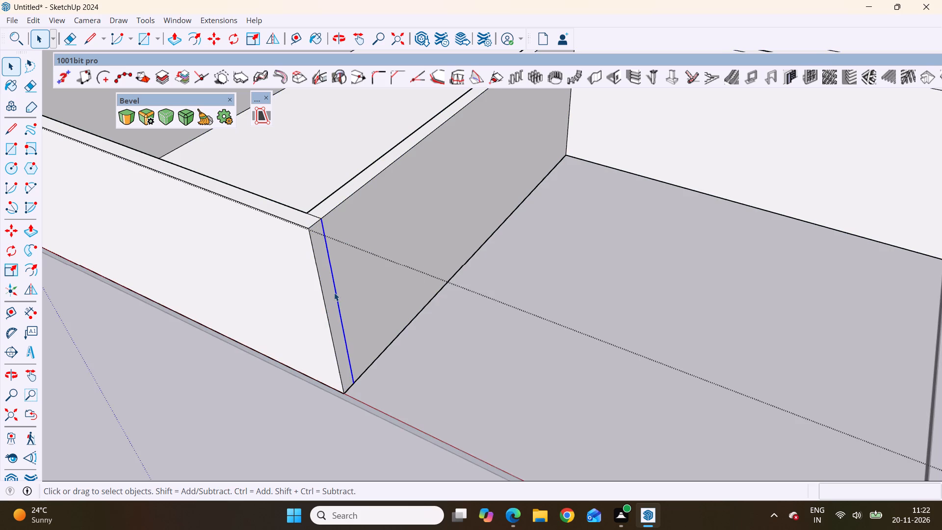
key(Delete)
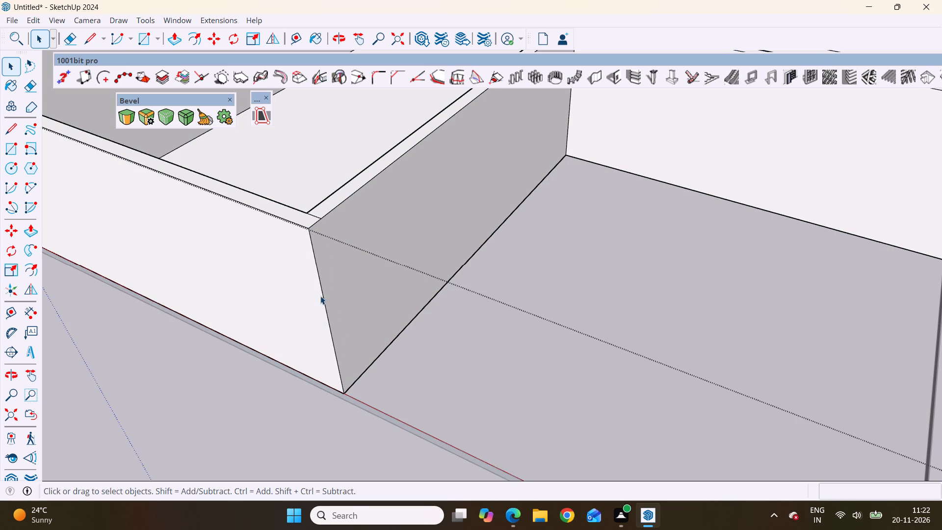
Delete the short edge crossing the wall's top face at the front corner beside the notch.
scroll(301, 202, up, 8)
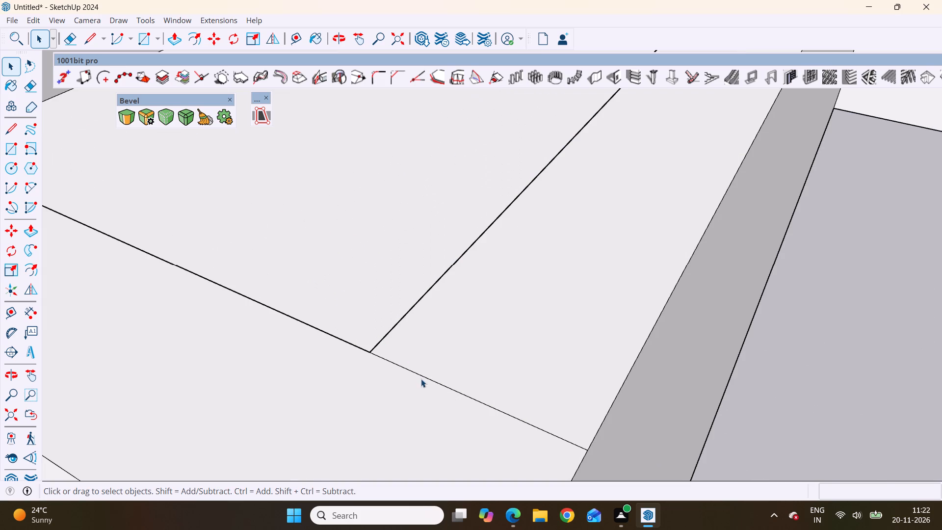
click(422, 380)
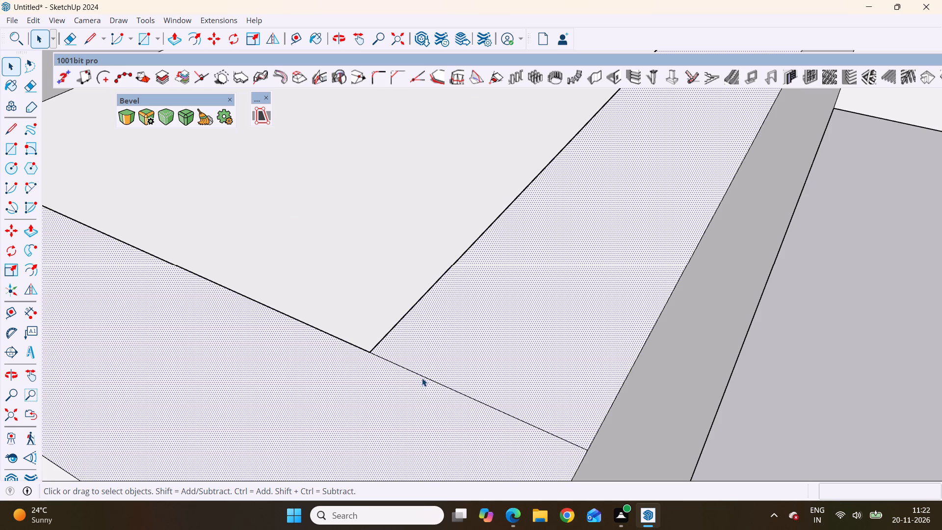
click(422, 378)
scroll(422, 378, down, 3)
key(Delete)
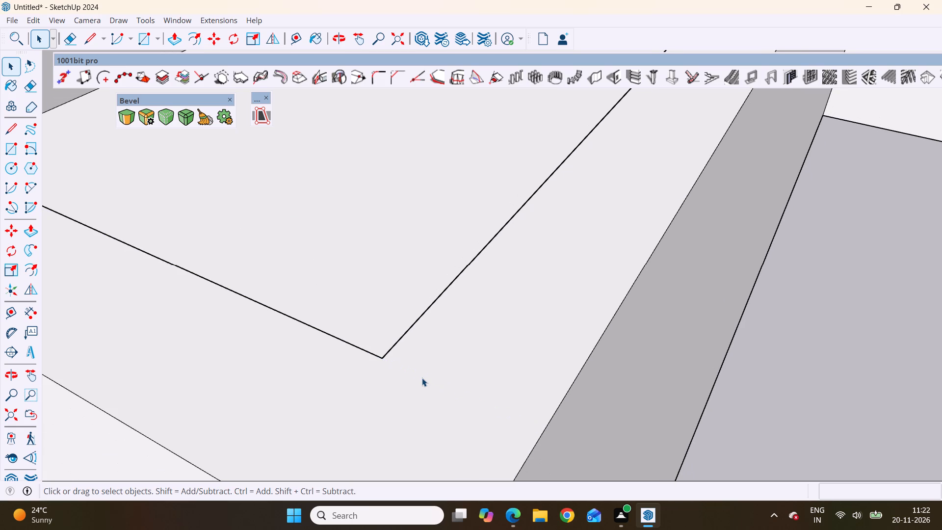
Exit the wall group and examine the base slab's connected geometry from below and from ground level.
scroll(424, 375, down, 20)
scroll(424, 375, down, 3)
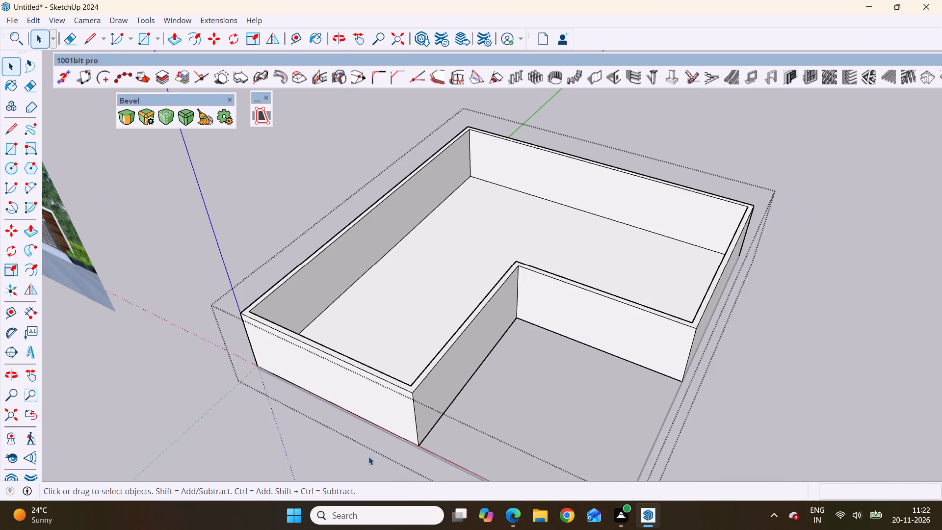
middle_drag(367, 455, 484, 320)
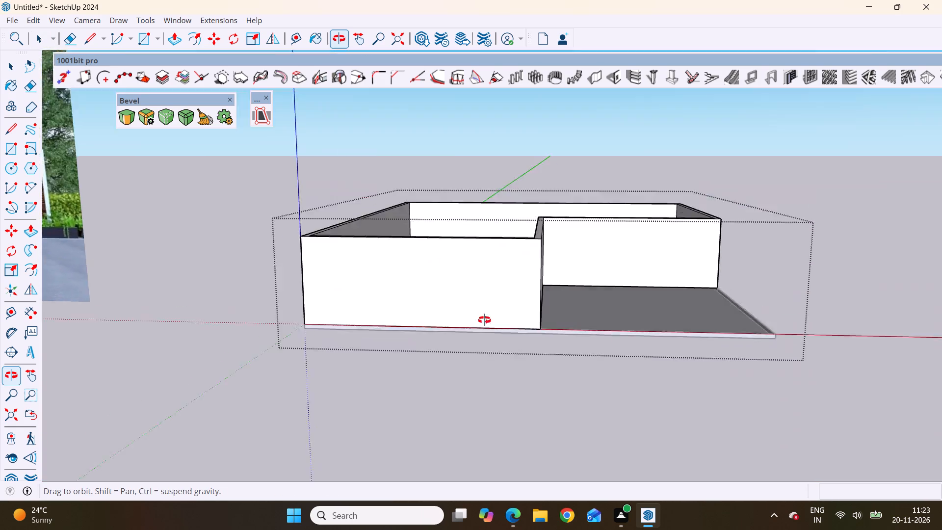
middle_drag(484, 320, 512, 277)
scroll(511, 337, up, 9)
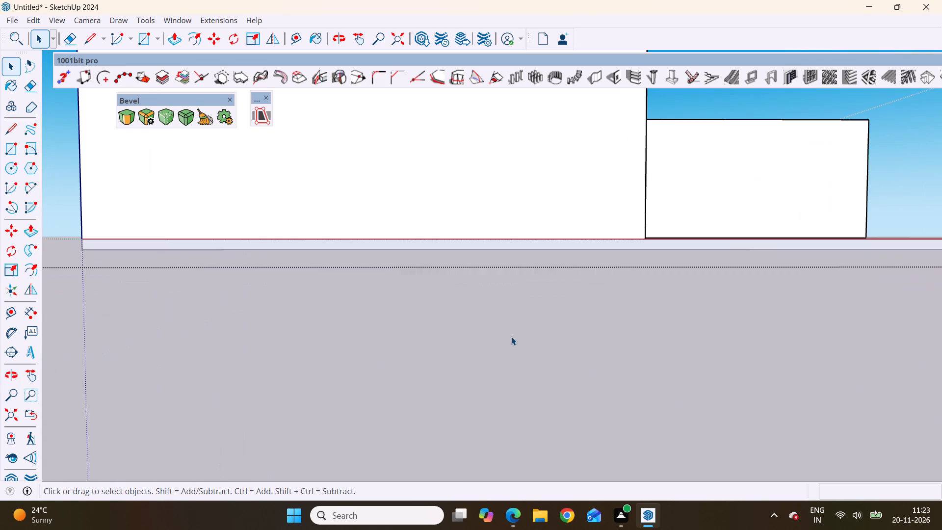
scroll(418, 342, down, 4)
middle_drag(446, 293, 444, 140)
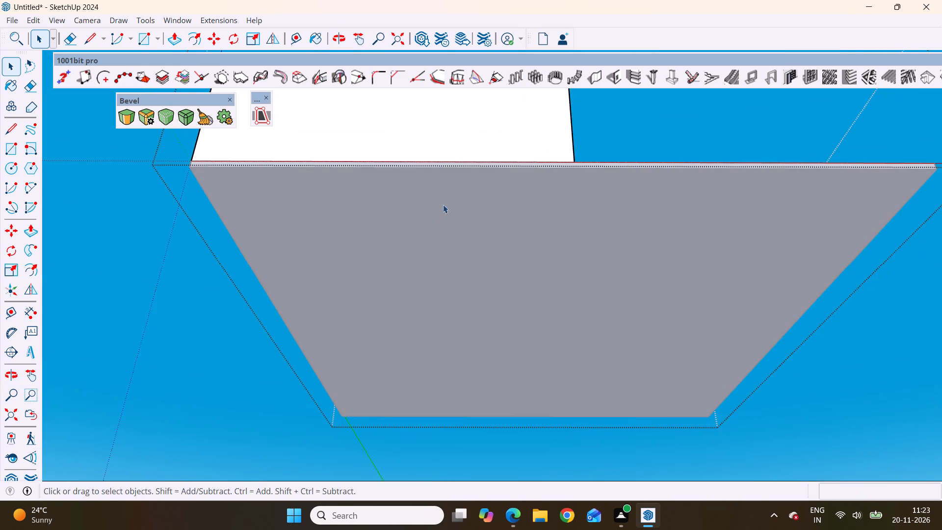
double_click(441, 240)
double_click(441, 240)
scroll(365, 315, down, 2)
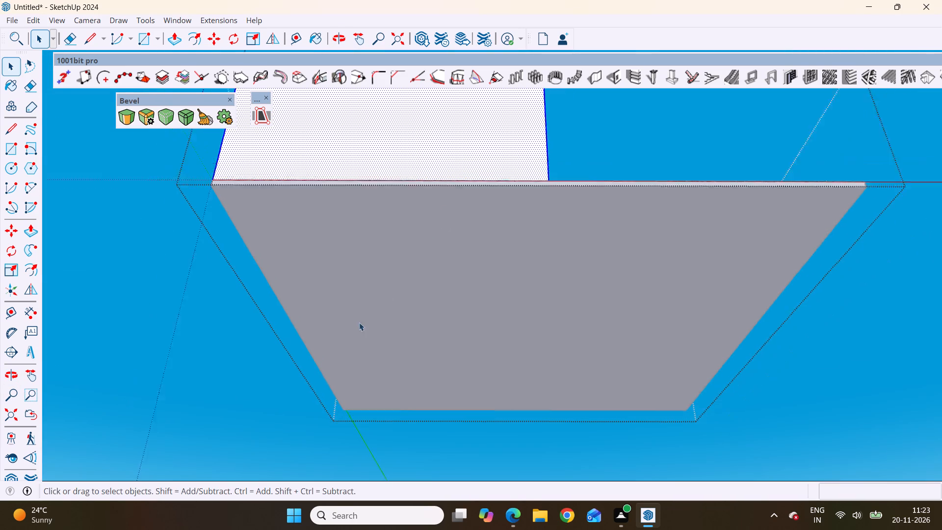
scroll(359, 322, down, 7)
key(space)
click(622, 179)
scroll(391, 332, up, 5)
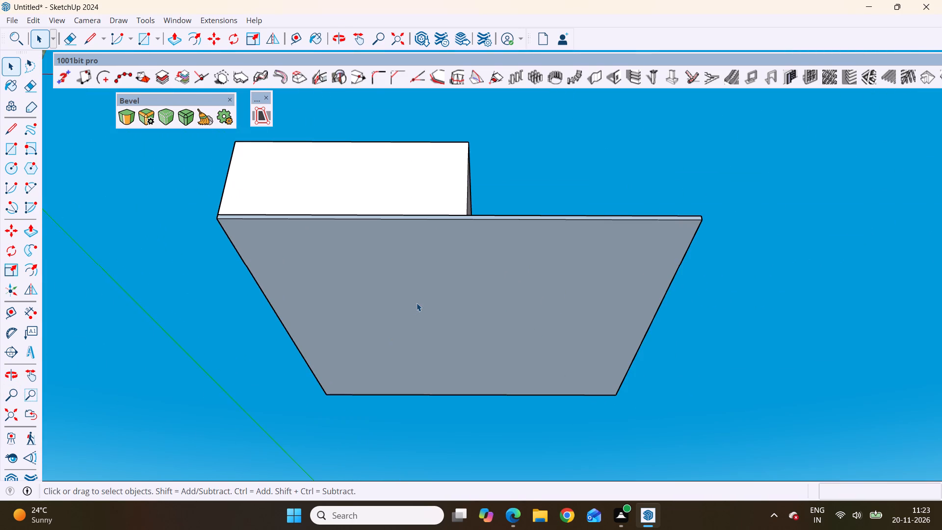
double_click(417, 302)
triple_click(417, 302)
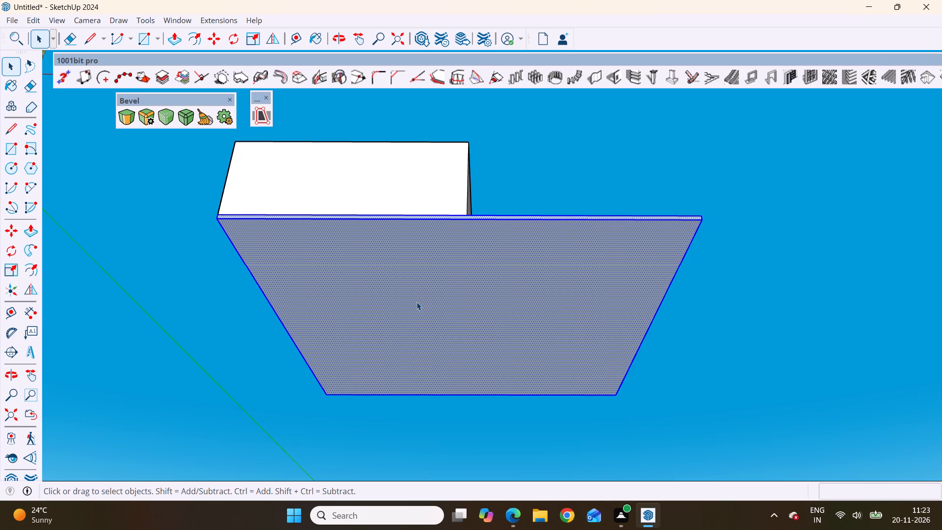
scroll(466, 290, down, 3)
middle_drag(466, 291, 442, 529)
scroll(546, 417, up, 12)
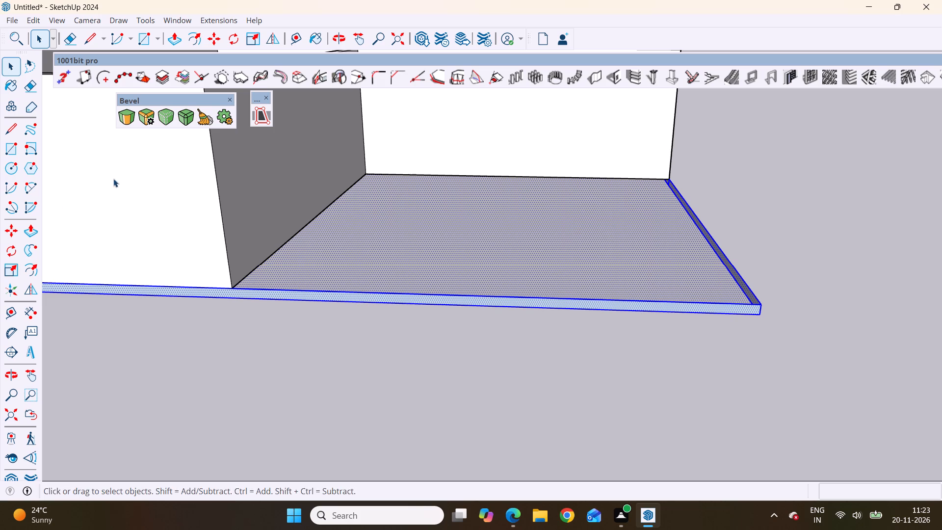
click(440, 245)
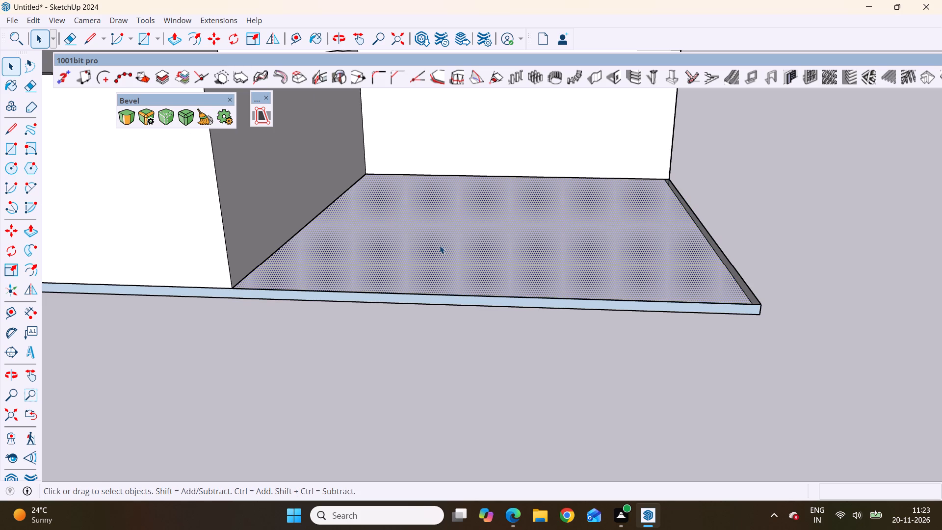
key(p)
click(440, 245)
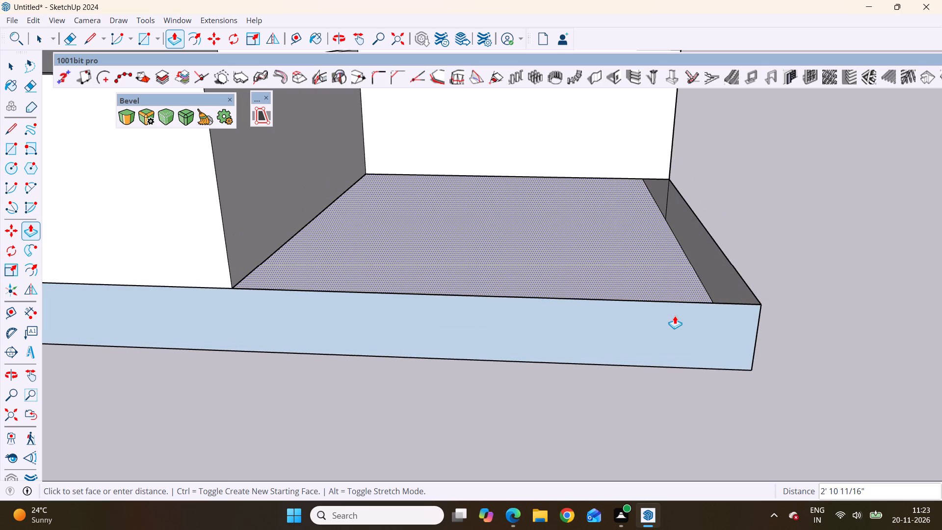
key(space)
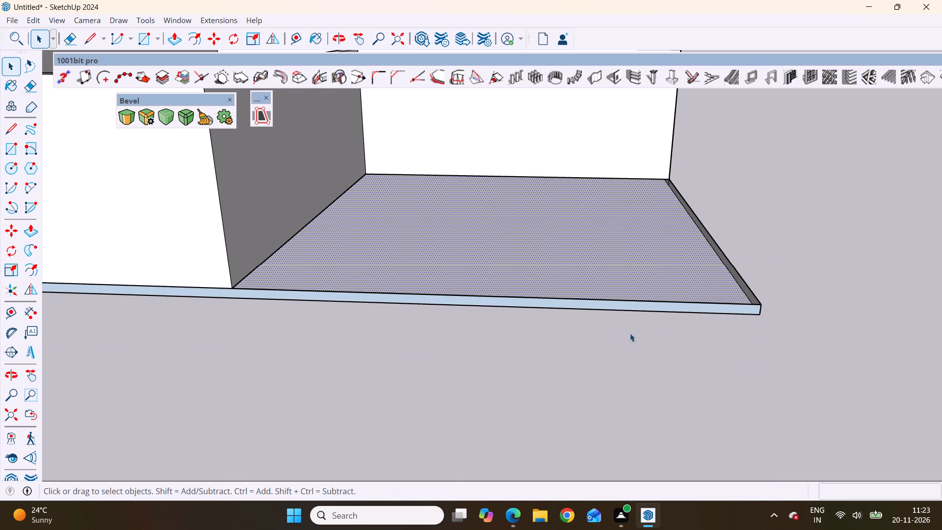
Check which geometry connects to the slab's floor face in the notch.
scroll(616, 324, down, 5)
scroll(493, 310, down, 4)
triple_click(538, 278)
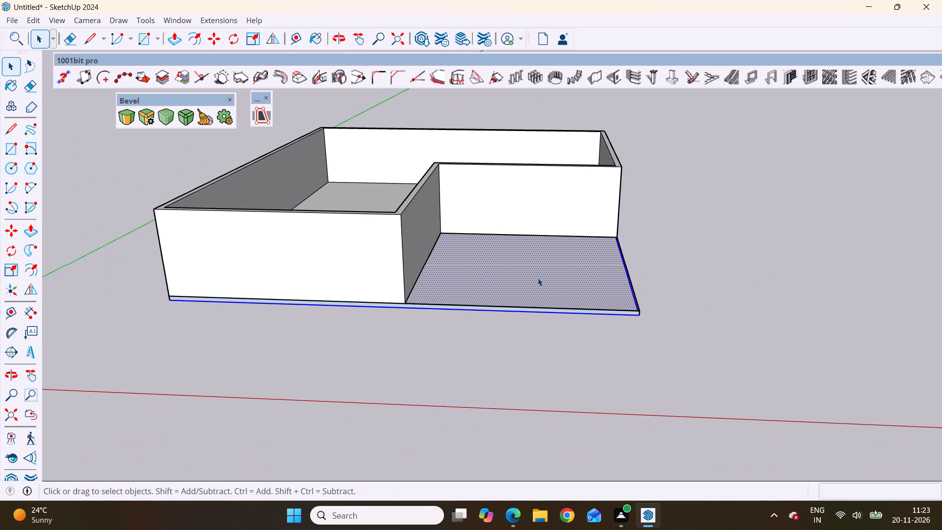
double_click(538, 278)
scroll(540, 265, up, 5)
middle_drag(540, 264, 562, 295)
scroll(562, 295, up, 1)
double_click(541, 291)
double_click(550, 300)
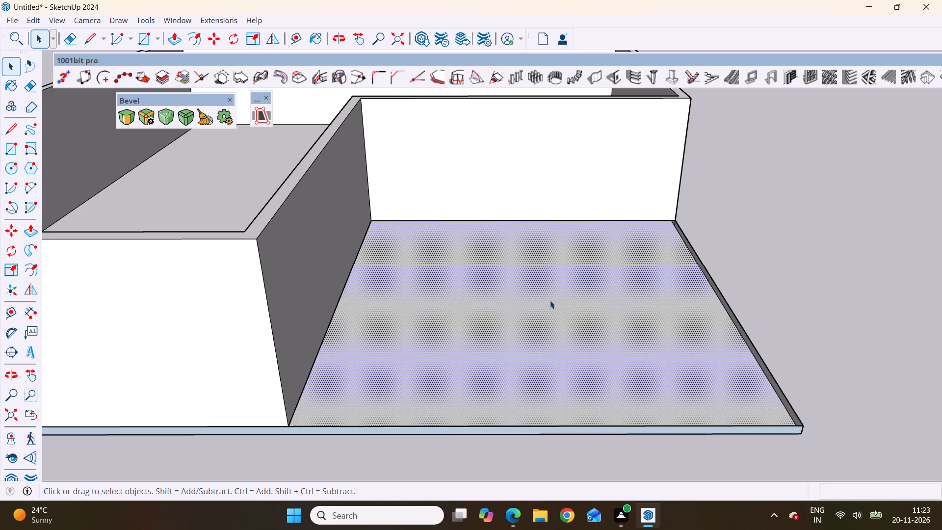
double_click(550, 300)
triple_click(550, 300)
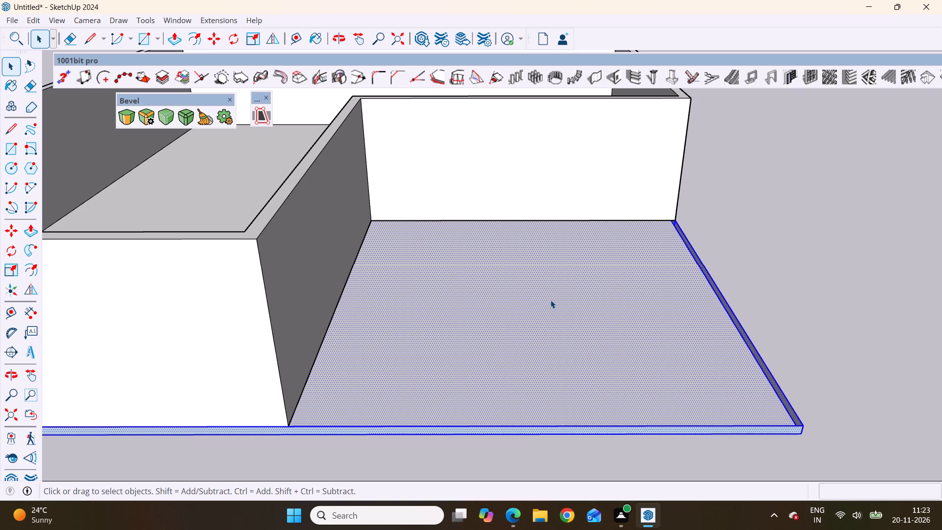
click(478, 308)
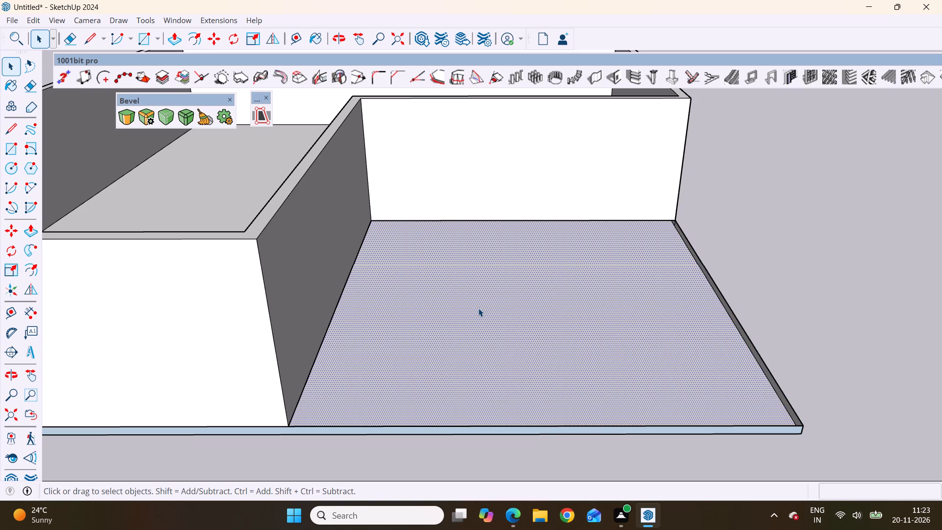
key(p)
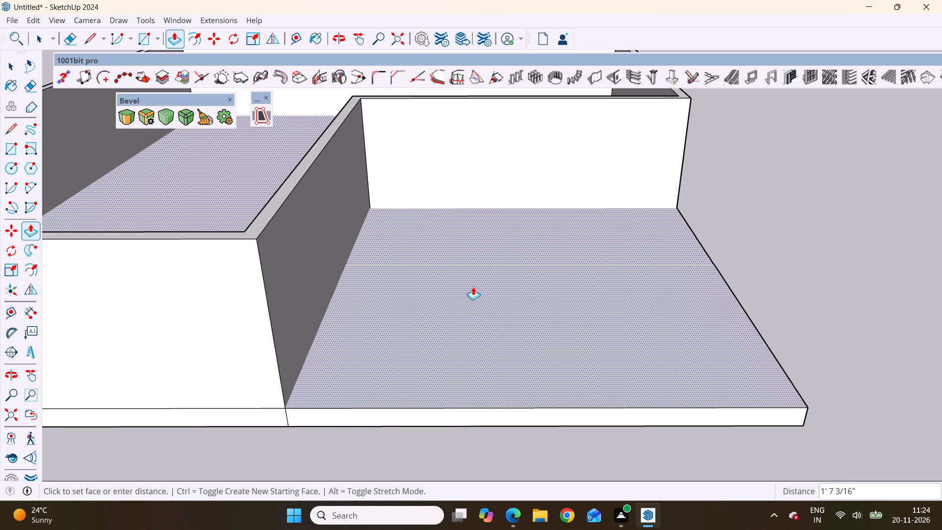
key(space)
Examine the notch part of the base slab from below and along its outer rim.
scroll(459, 348, down, 9)
scroll(473, 435, up, 1)
middle_drag(473, 435, 475, 148)
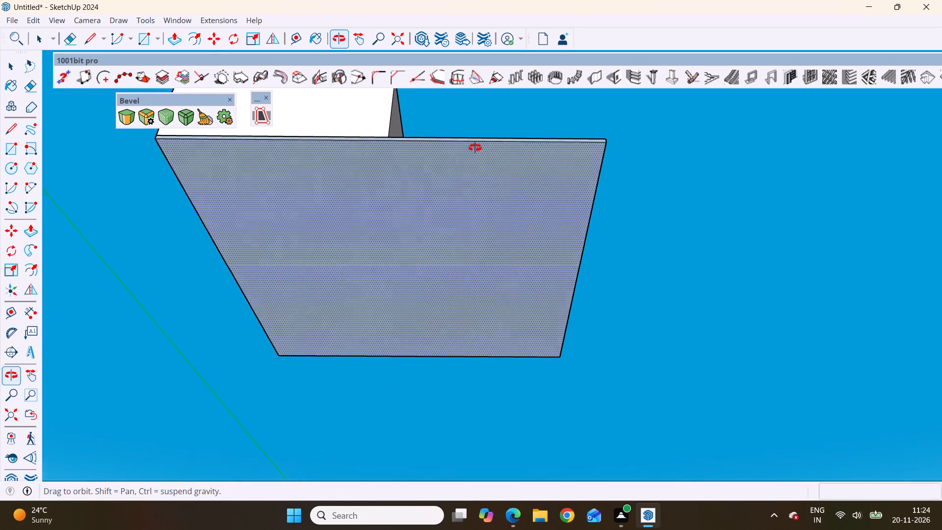
middle_drag(475, 148, 416, 393)
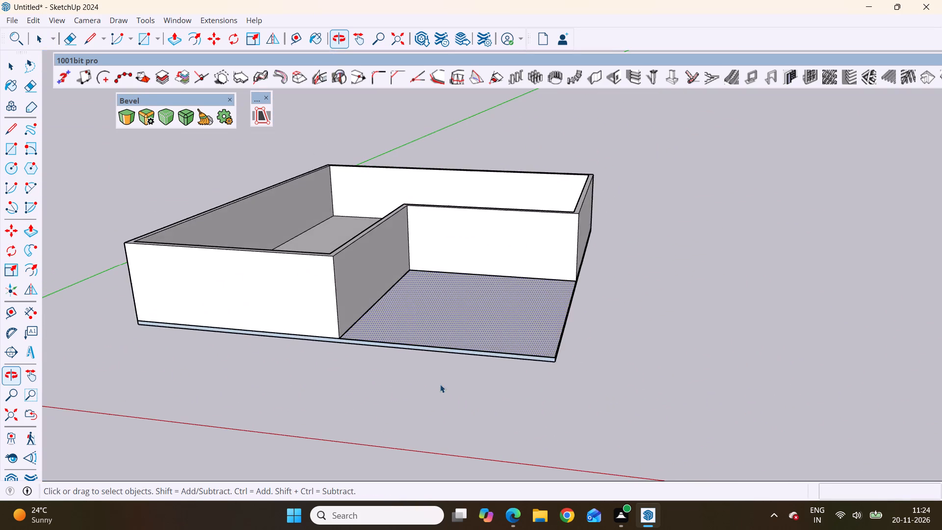
scroll(497, 334, up, 13)
scroll(570, 375, up, 1)
middle_drag(570, 375, 607, 373)
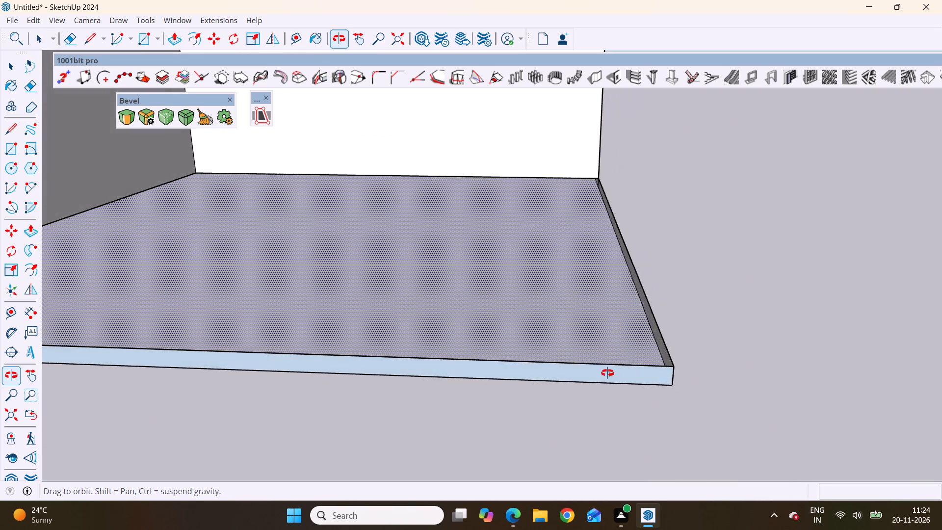
middle_drag(607, 373, 651, 336)
scroll(589, 324, up, 5)
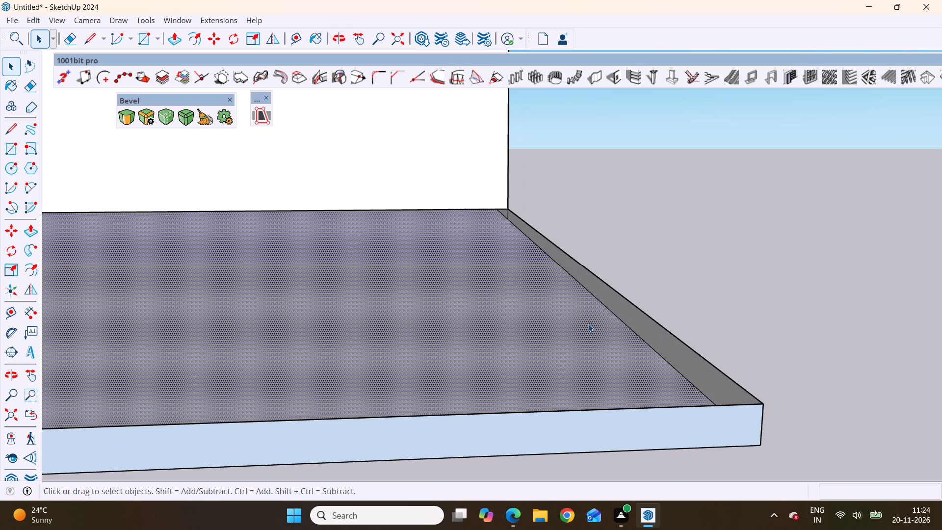
scroll(588, 324, up, 6)
scroll(568, 297, down, 8)
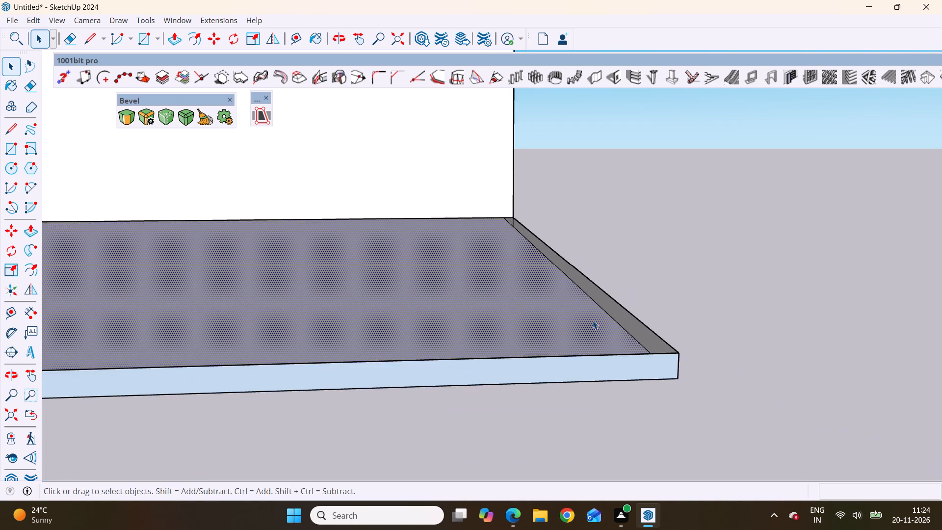
middle_drag(593, 320, 628, 383)
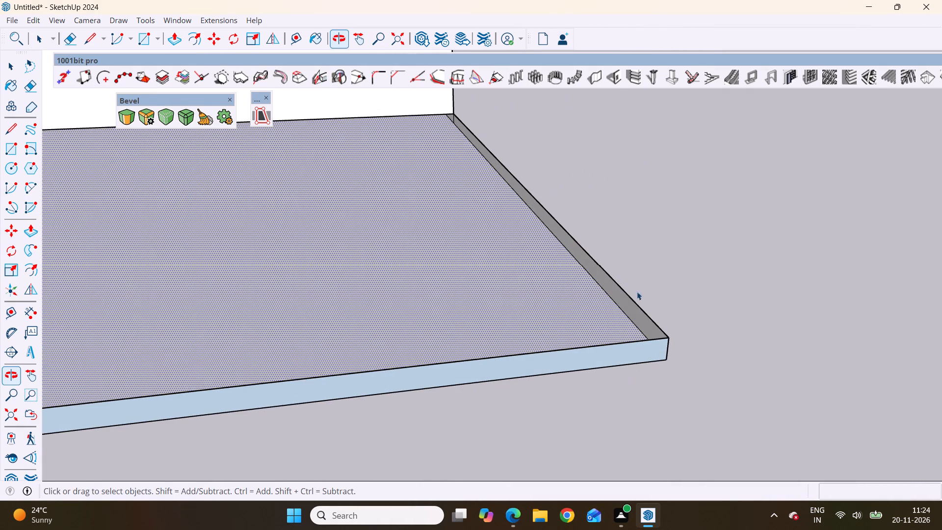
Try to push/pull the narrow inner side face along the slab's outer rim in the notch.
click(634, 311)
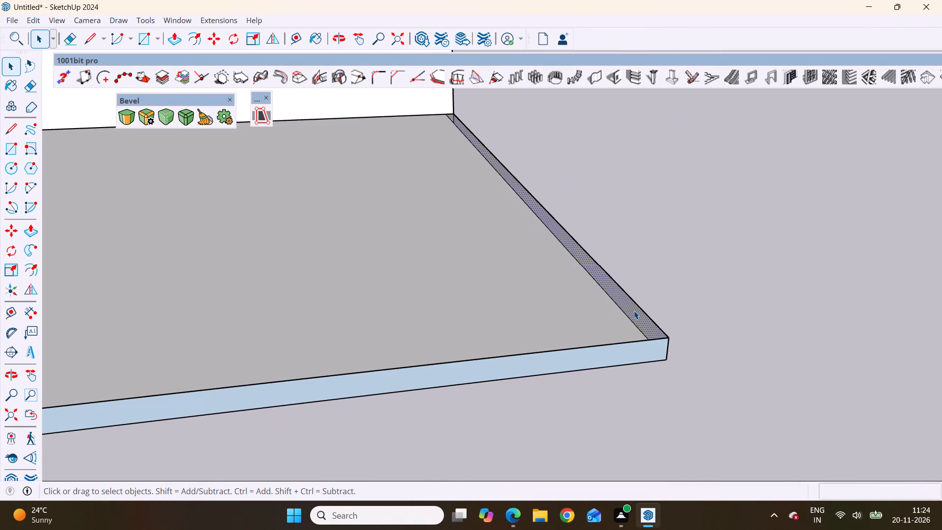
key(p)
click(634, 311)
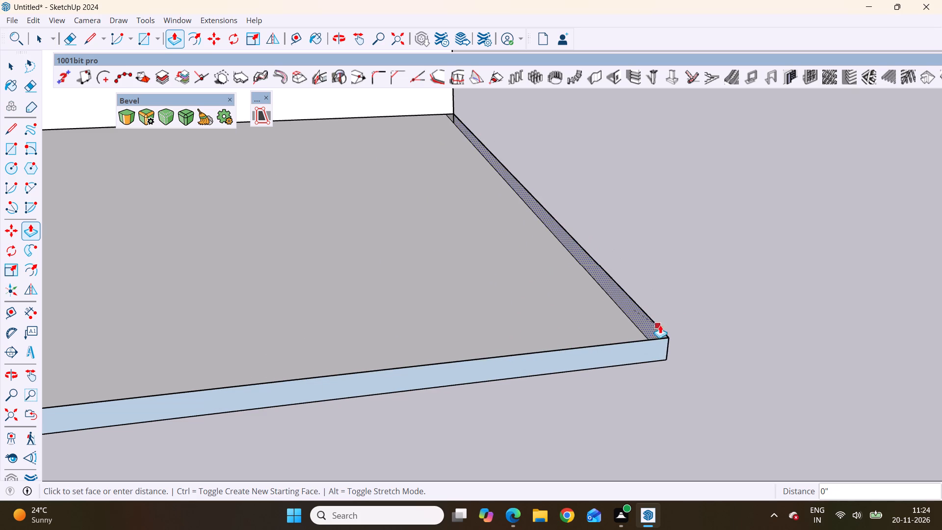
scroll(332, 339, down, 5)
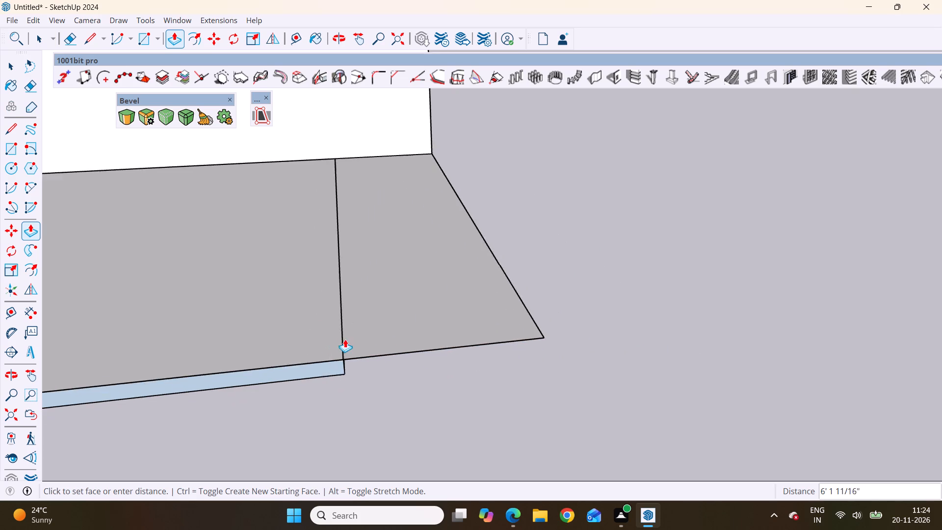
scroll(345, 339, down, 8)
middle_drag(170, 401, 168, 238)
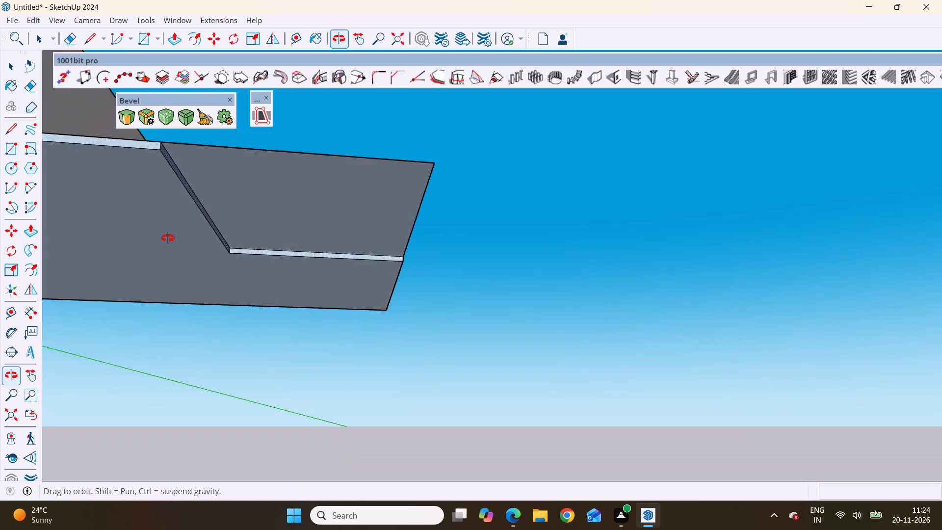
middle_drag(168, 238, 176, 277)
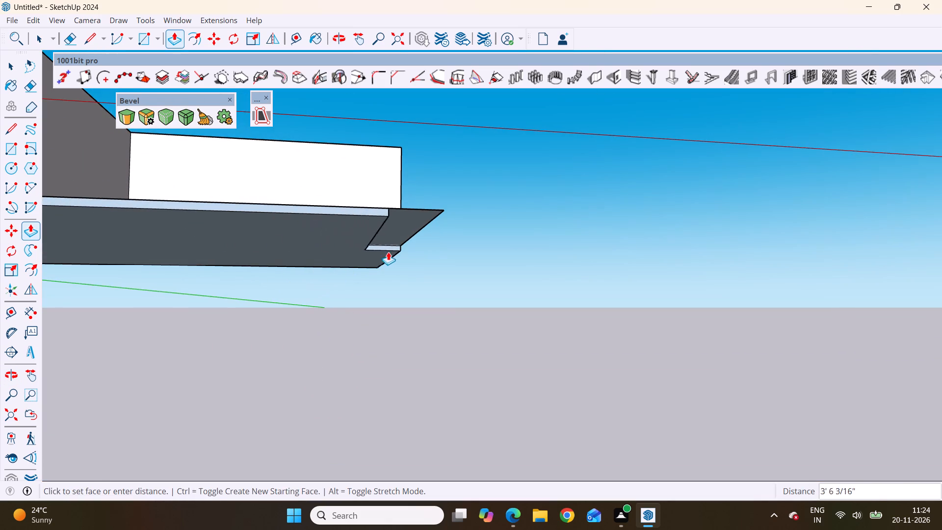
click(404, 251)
Draw a rectangle over the slab's notch area, from the inner wall corner to the slab's opposite outer corner.
scroll(412, 338, down, 7)
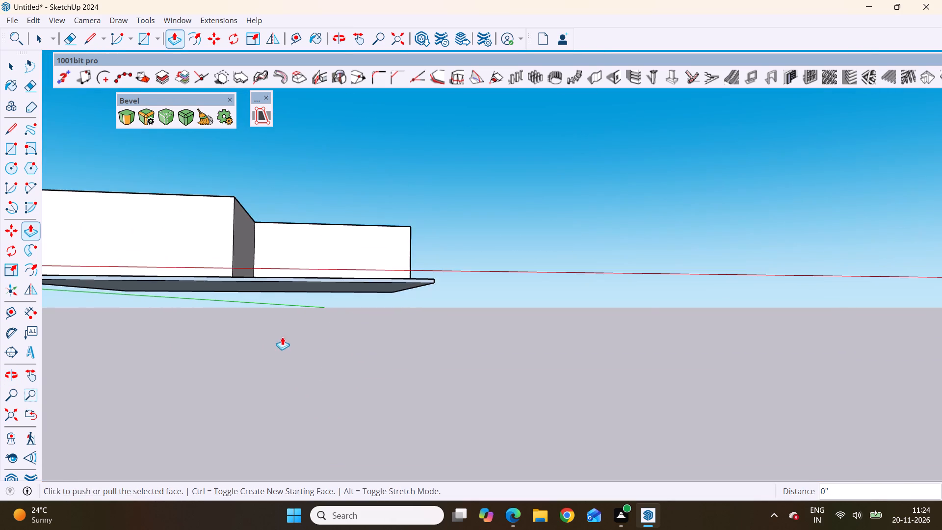
middle_drag(282, 336, 299, 430)
scroll(321, 302, up, 4)
scroll(340, 371, up, 2)
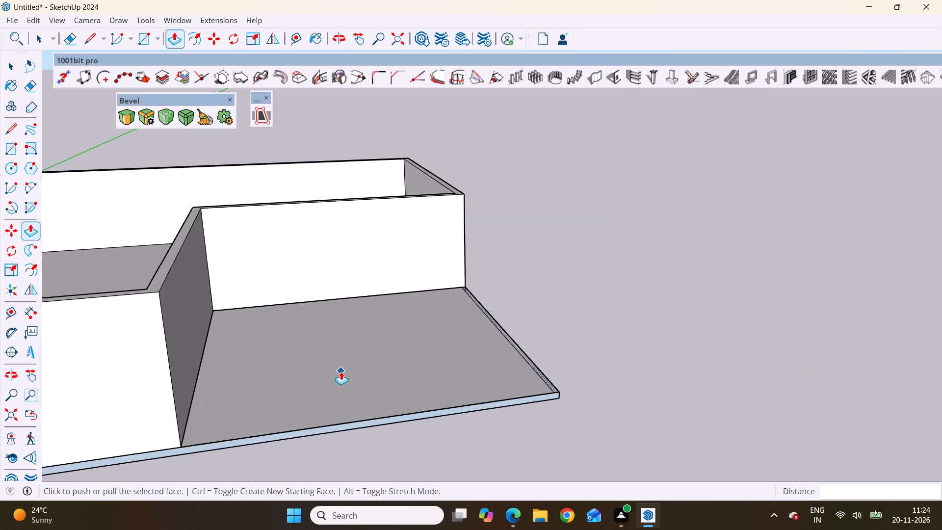
key(space)
key(r)
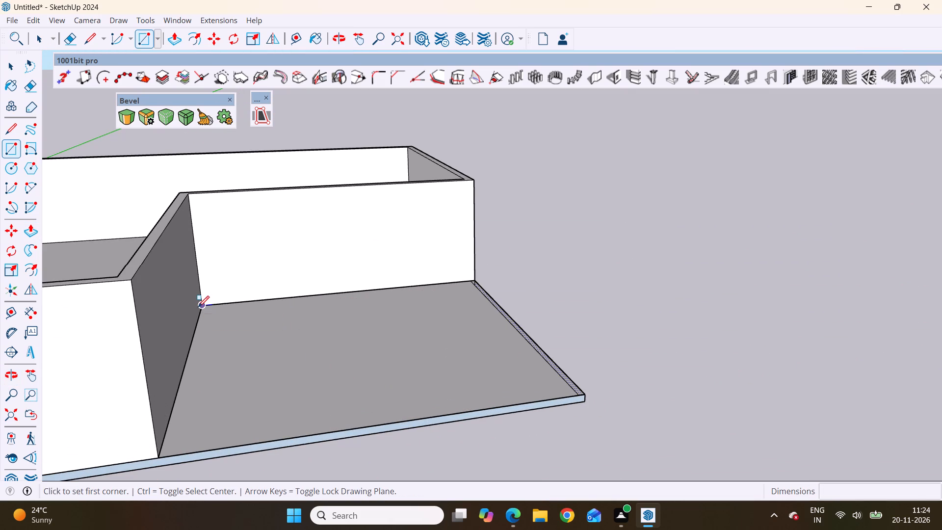
click(198, 307)
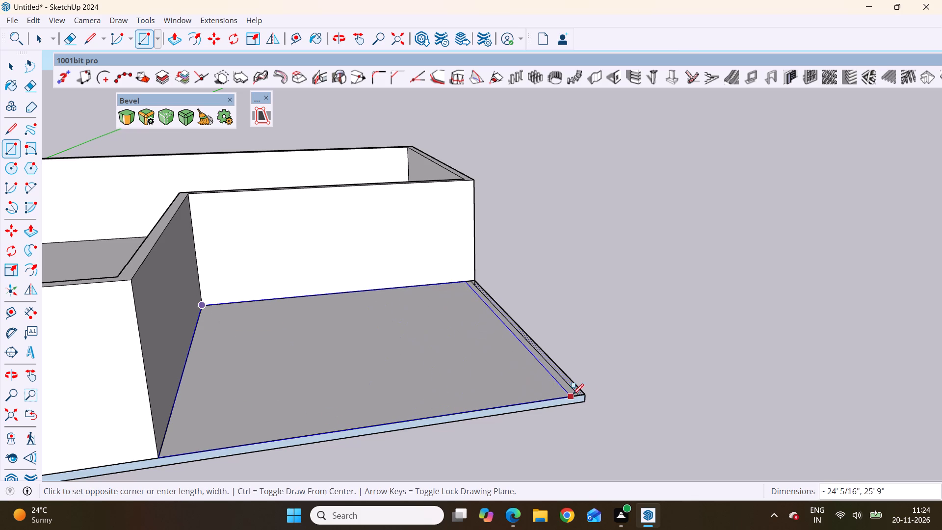
click(584, 393)
Reverse the slab's top face in the notch.
scroll(484, 396, down, 8)
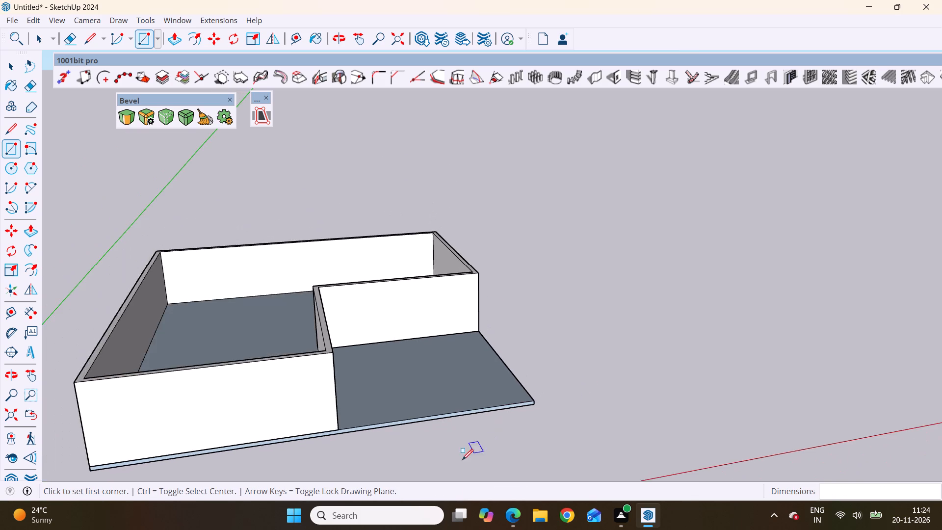
middle_drag(439, 455, 396, 477)
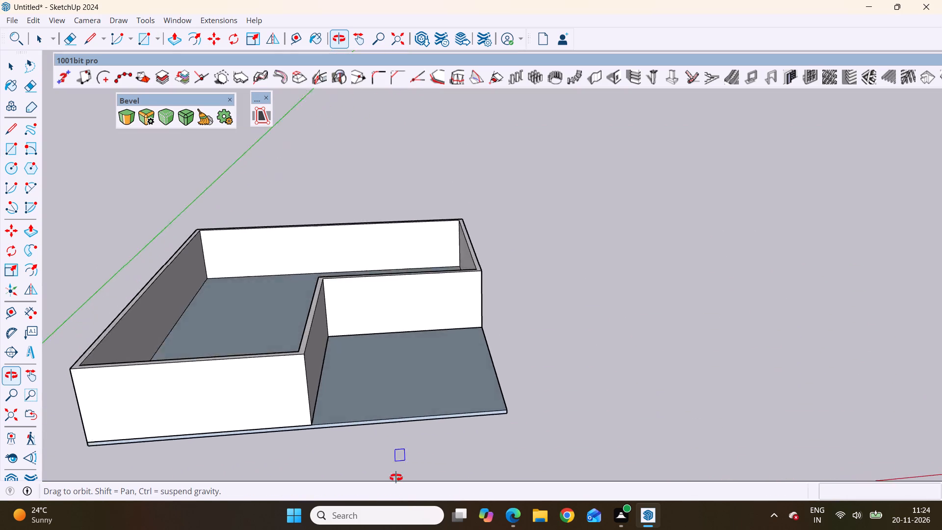
middle_drag(396, 477, 404, 501)
scroll(269, 340, down, 5)
key(space)
click(456, 348)
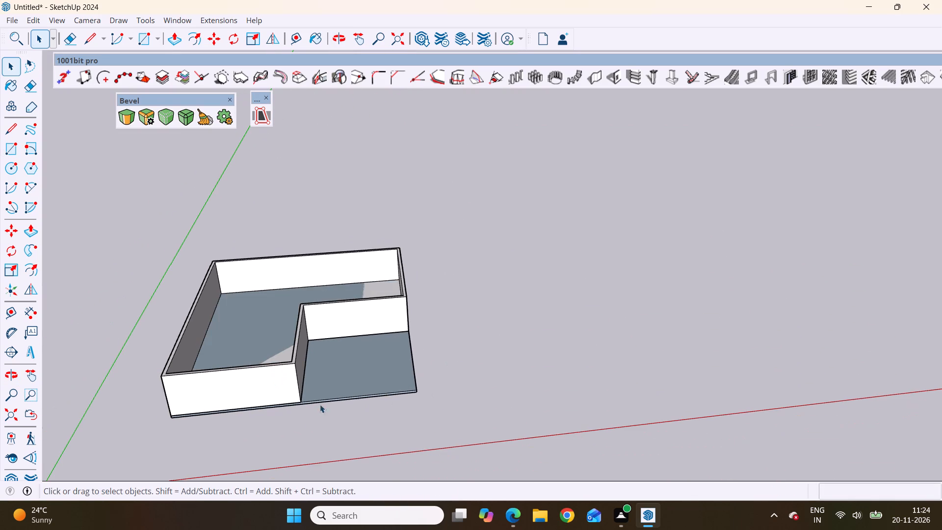
scroll(310, 419, up, 1)
middle_drag(264, 433, 259, 429)
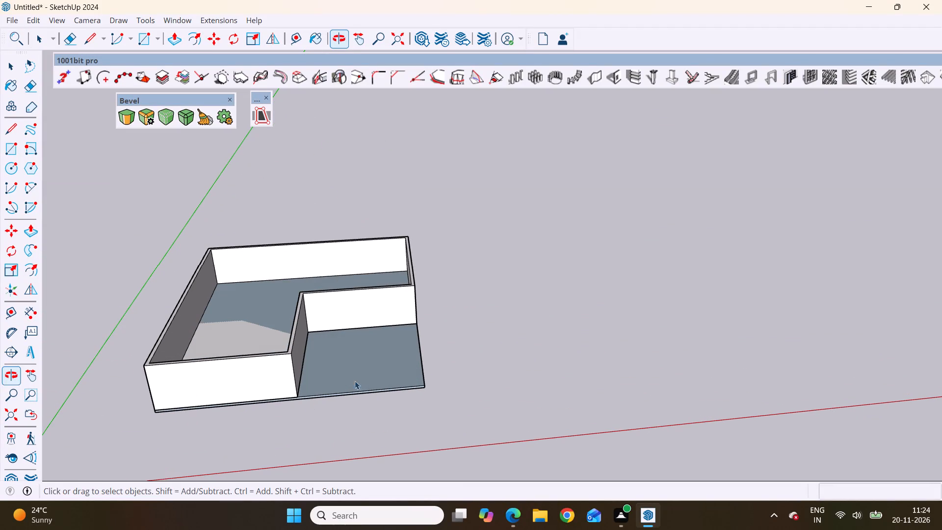
click(349, 362)
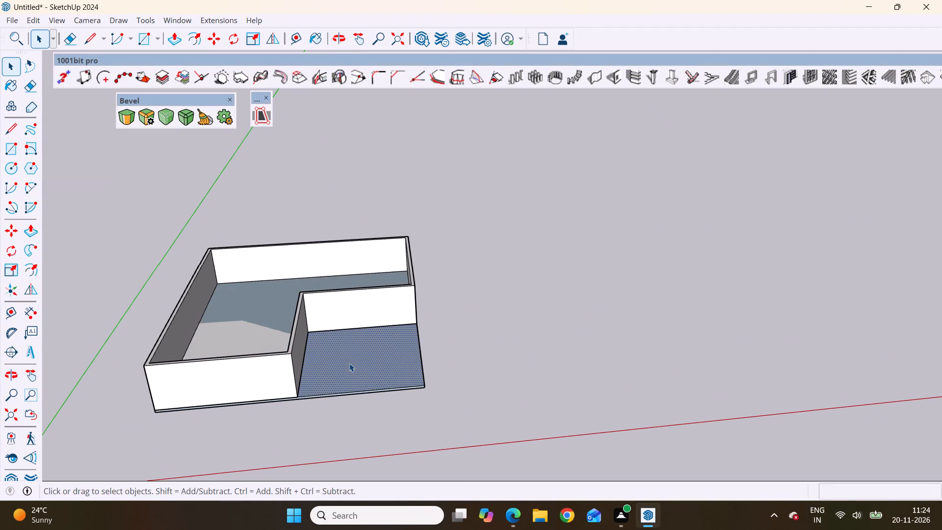
right_click(349, 363)
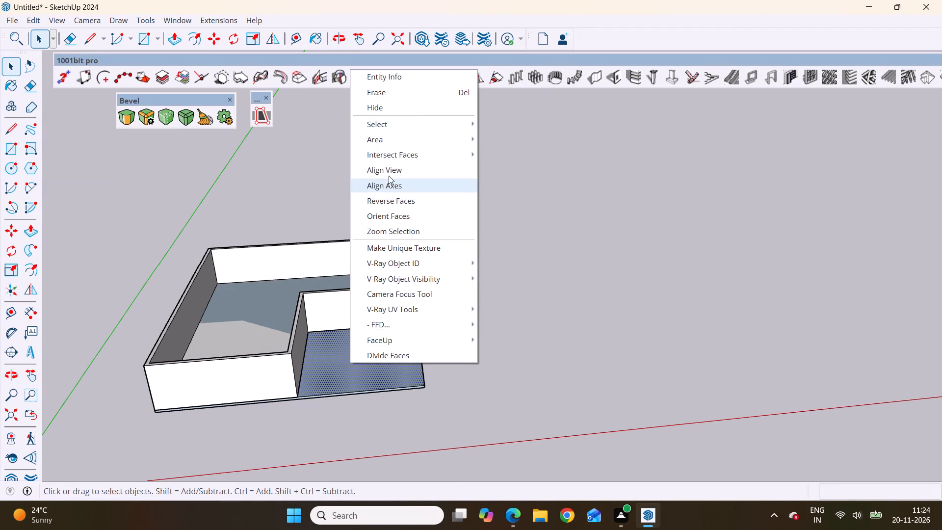
click(401, 201)
Reverse the underside face of the base slab.
scroll(388, 331, down, 4)
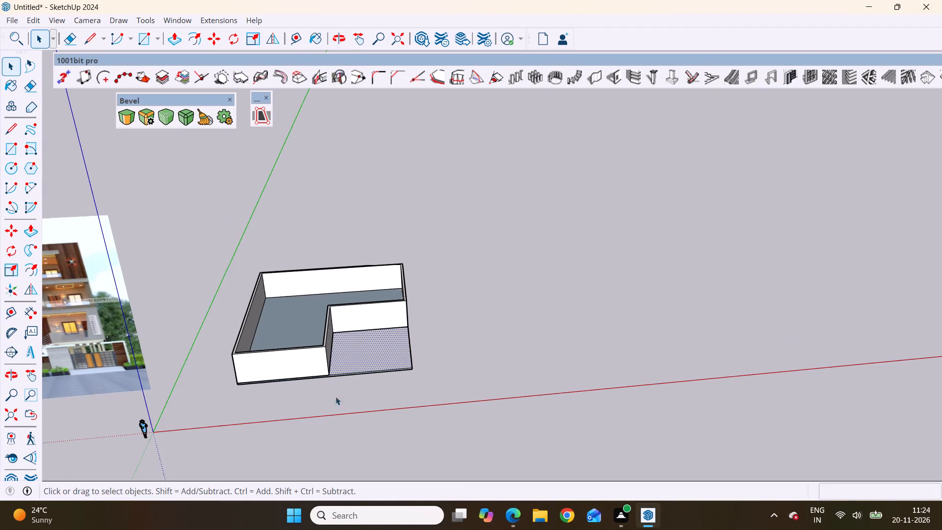
middle_drag(310, 397, 332, 118)
scroll(326, 298, up, 6)
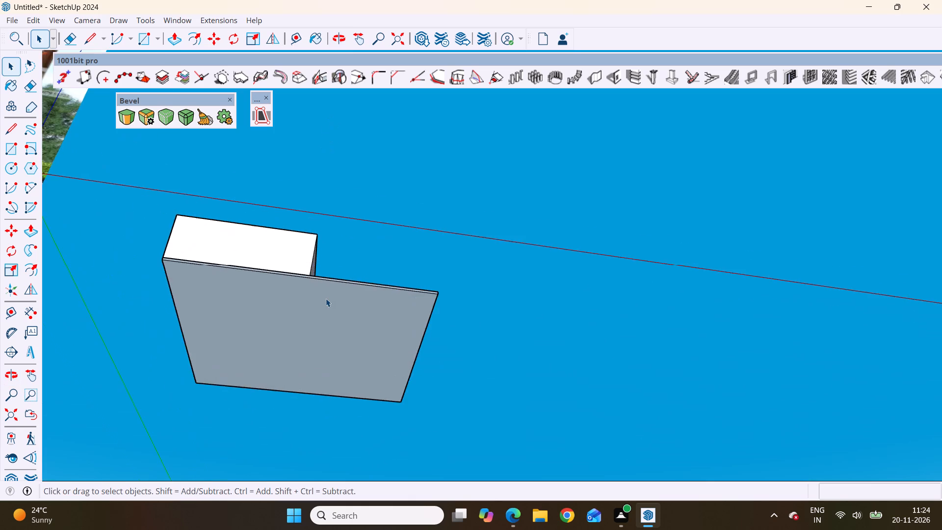
scroll(326, 298, up, 3)
click(326, 299)
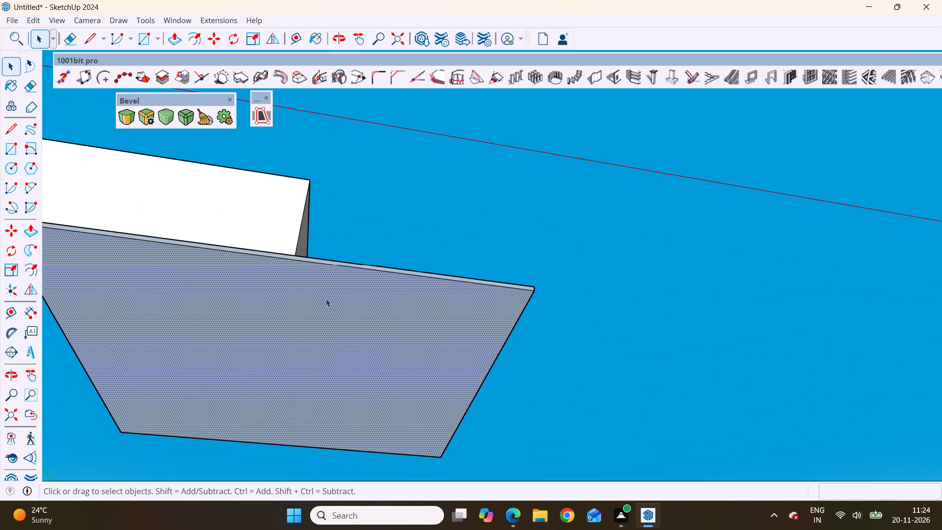
right_click(326, 298)
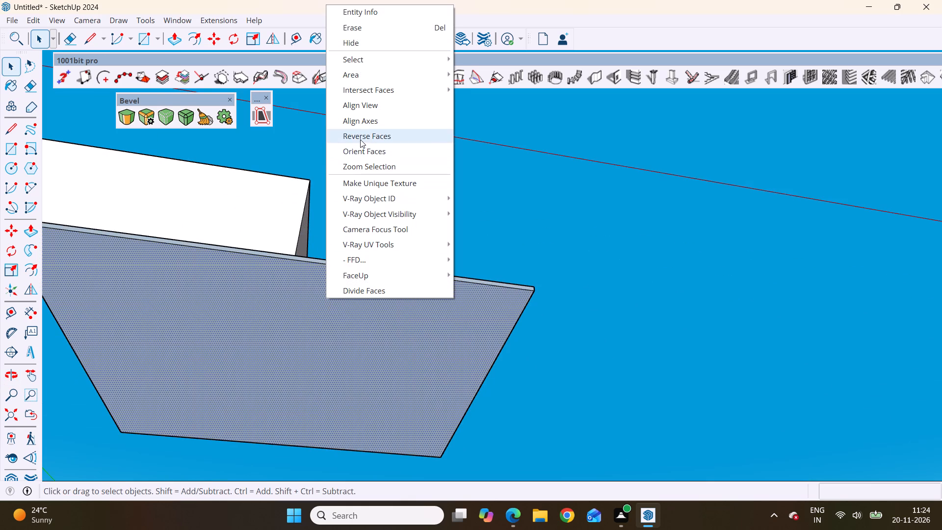
click(360, 139)
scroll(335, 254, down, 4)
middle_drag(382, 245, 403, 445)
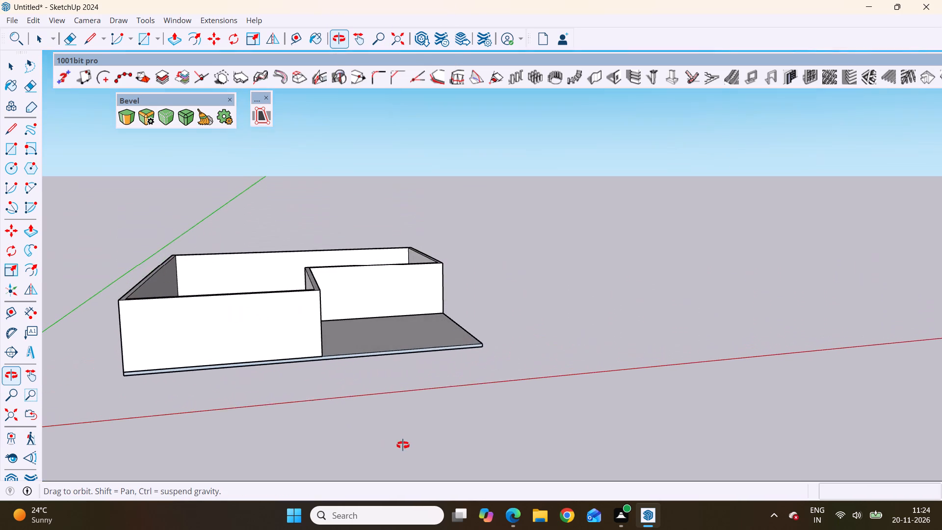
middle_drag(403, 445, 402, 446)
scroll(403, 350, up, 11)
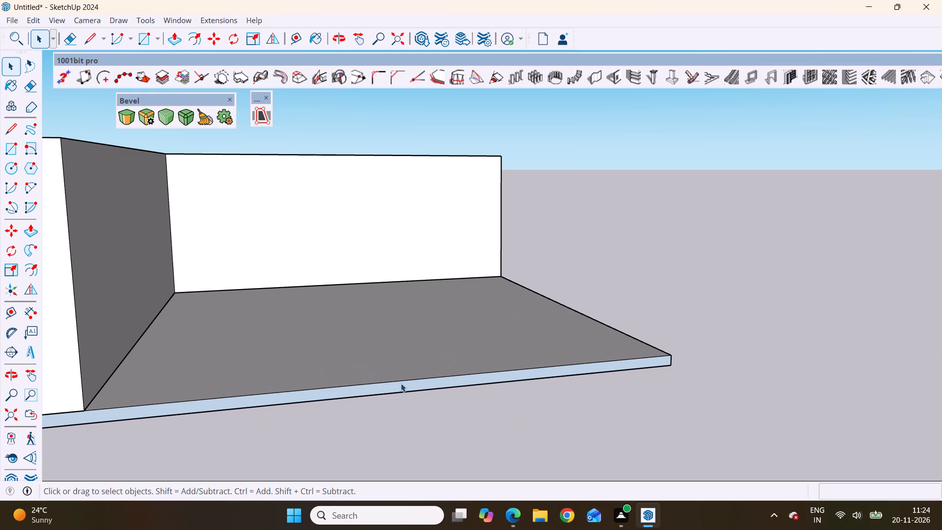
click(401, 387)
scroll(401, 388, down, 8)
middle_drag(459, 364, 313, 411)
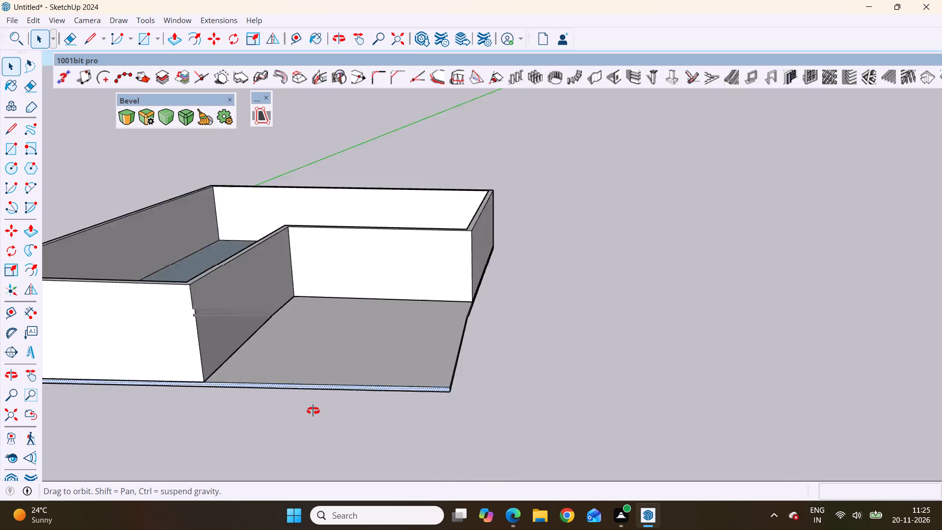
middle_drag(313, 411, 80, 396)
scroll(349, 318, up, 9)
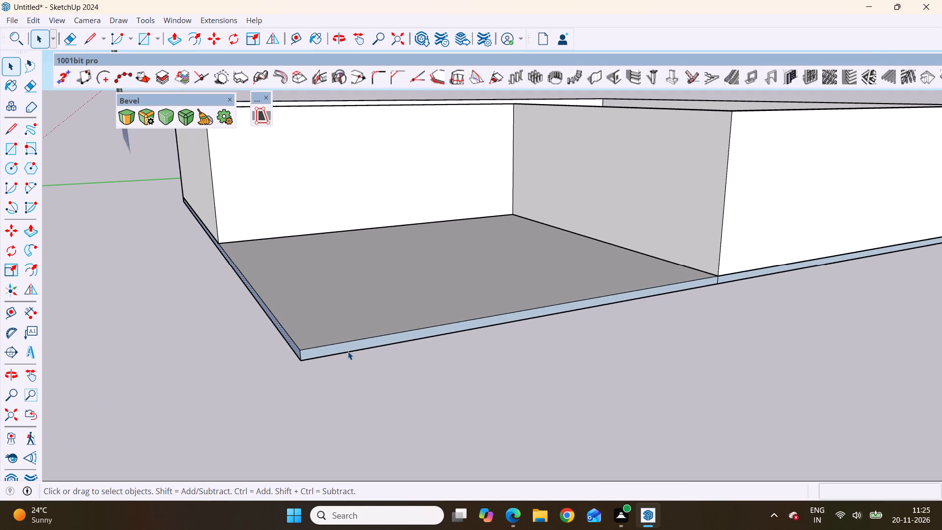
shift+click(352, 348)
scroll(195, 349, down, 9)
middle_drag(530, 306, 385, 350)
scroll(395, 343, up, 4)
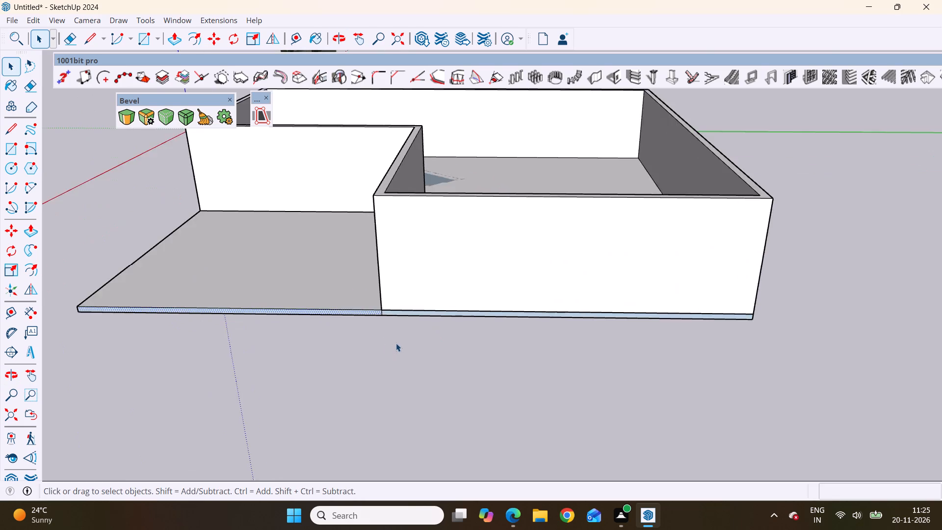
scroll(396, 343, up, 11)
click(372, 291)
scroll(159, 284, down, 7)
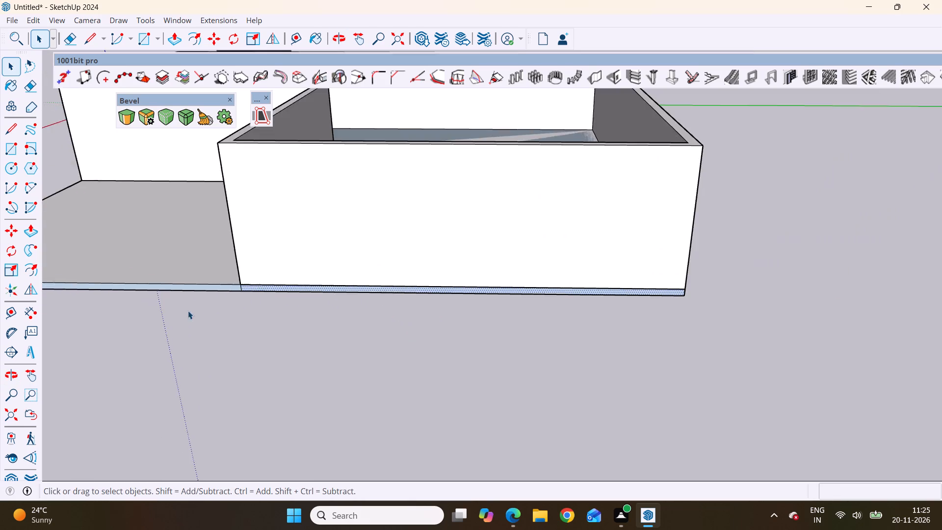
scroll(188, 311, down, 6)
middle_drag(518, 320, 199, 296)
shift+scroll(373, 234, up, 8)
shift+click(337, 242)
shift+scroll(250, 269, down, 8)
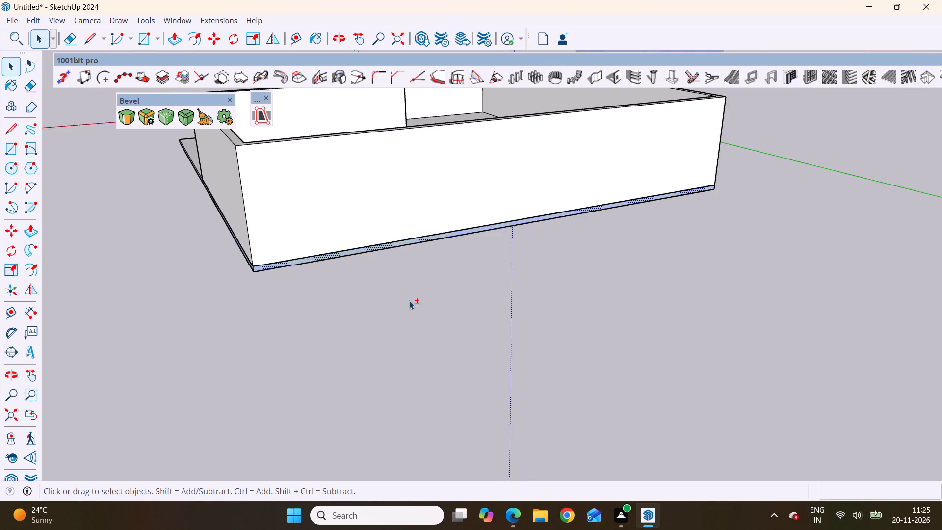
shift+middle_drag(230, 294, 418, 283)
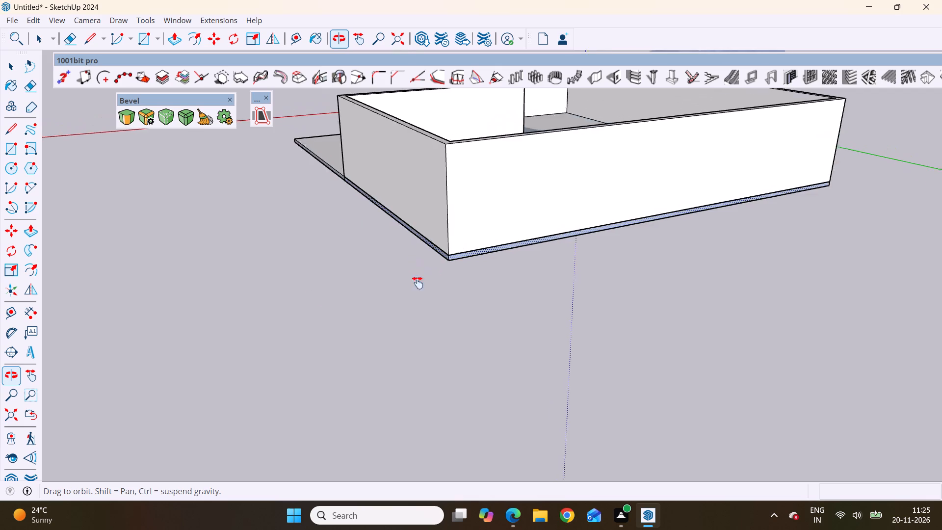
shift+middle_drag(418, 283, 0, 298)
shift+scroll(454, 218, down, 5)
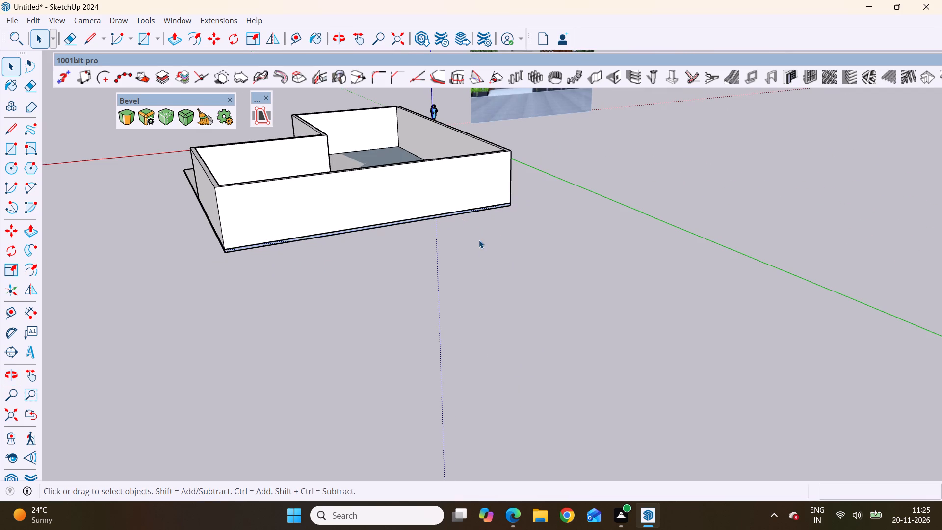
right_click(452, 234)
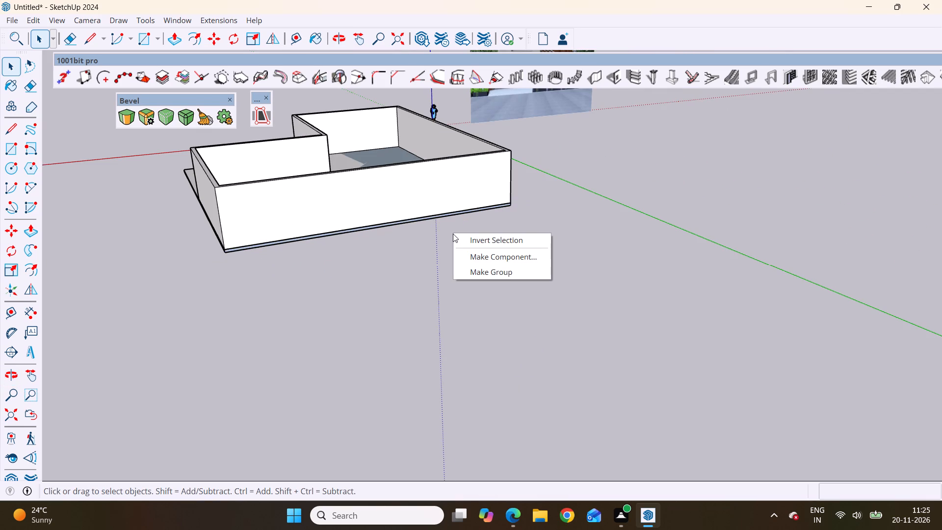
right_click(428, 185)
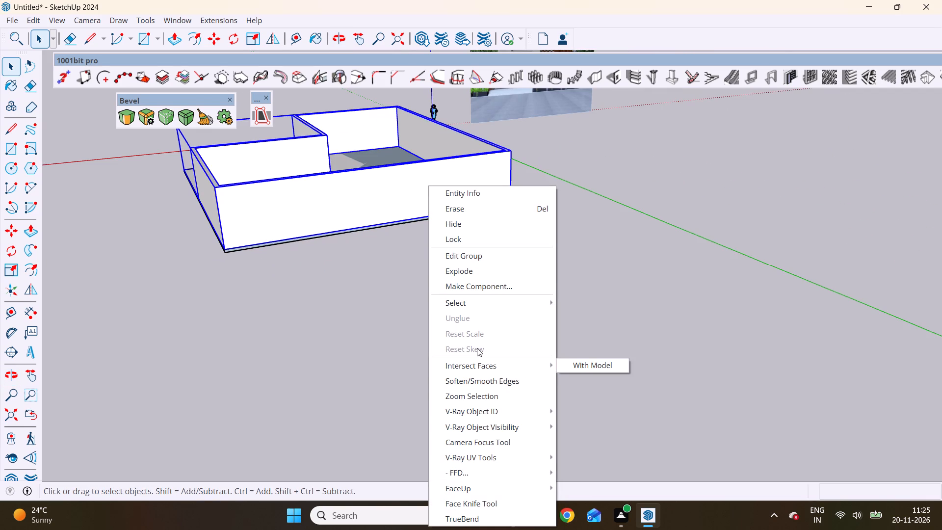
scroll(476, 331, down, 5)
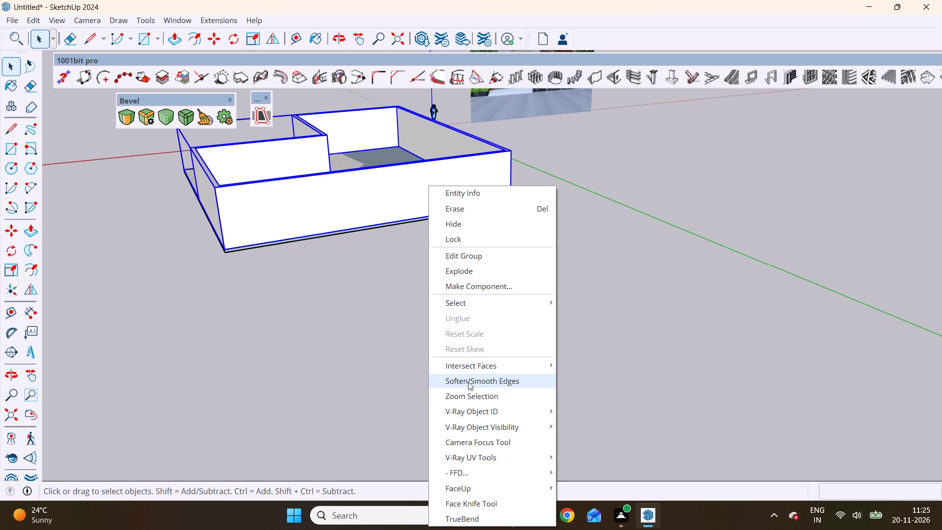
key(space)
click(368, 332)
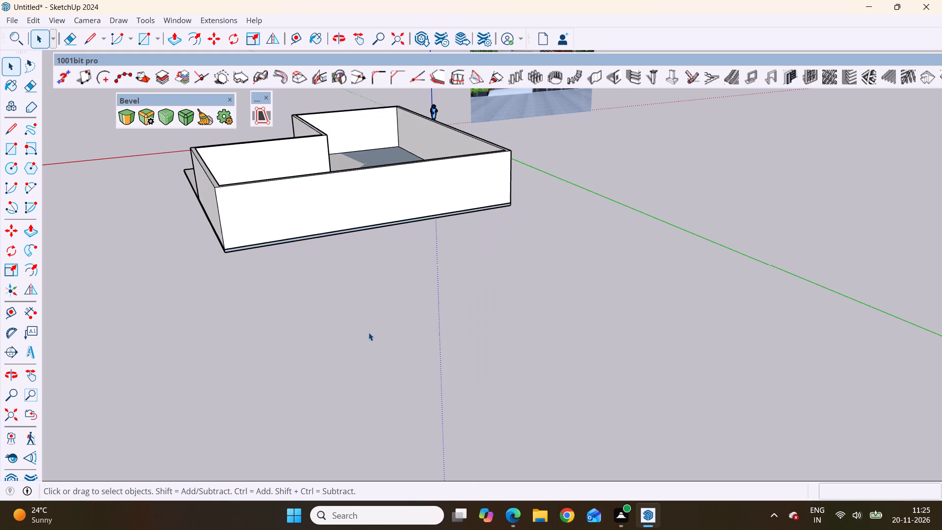
Reverse the slab's narrow outer rim face beneath the long, uninterrupted exterior wall.
scroll(354, 221, up, 15)
click(351, 226)
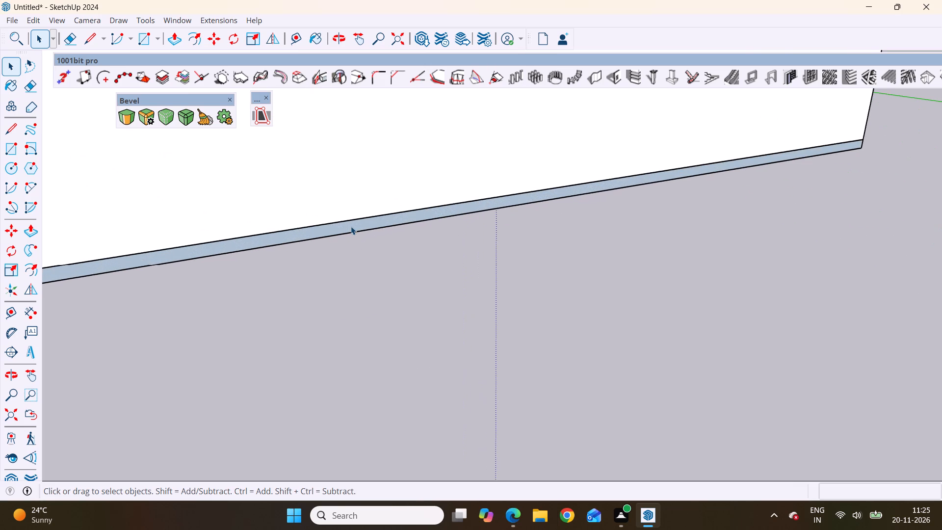
right_click(351, 225)
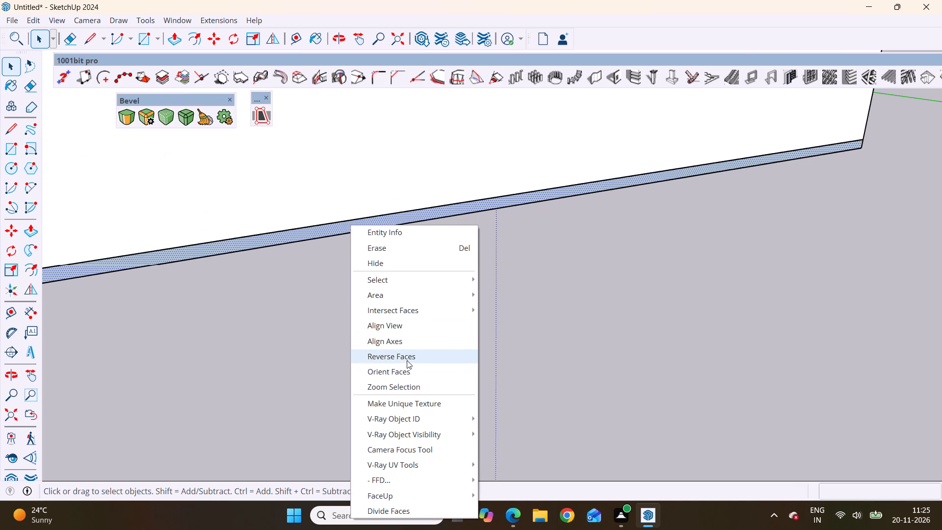
click(407, 358)
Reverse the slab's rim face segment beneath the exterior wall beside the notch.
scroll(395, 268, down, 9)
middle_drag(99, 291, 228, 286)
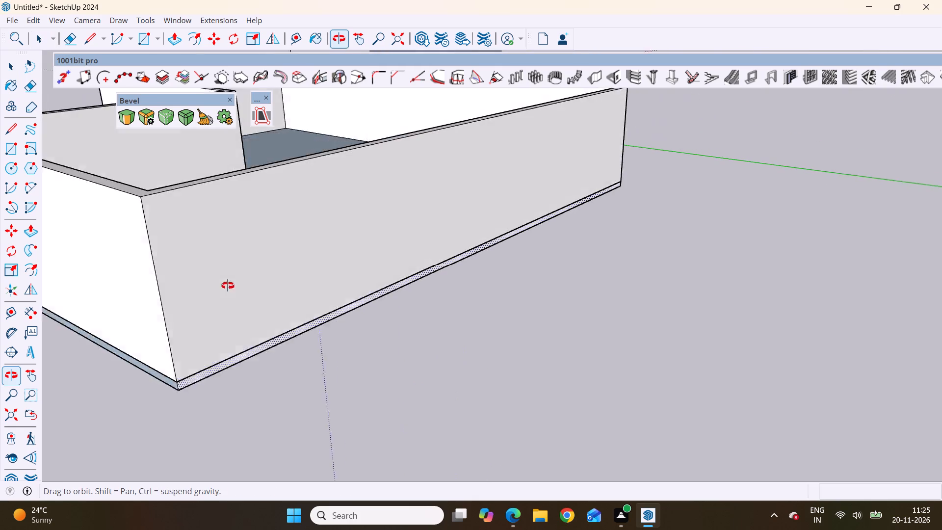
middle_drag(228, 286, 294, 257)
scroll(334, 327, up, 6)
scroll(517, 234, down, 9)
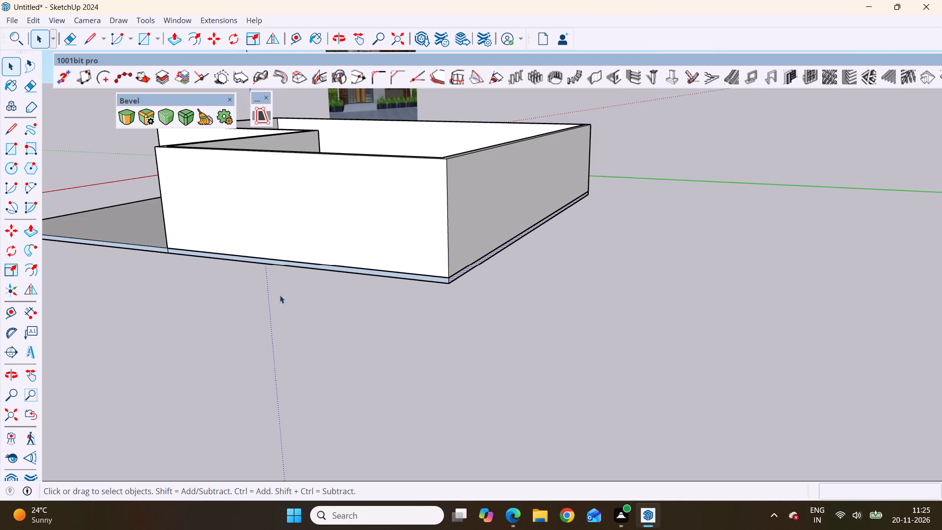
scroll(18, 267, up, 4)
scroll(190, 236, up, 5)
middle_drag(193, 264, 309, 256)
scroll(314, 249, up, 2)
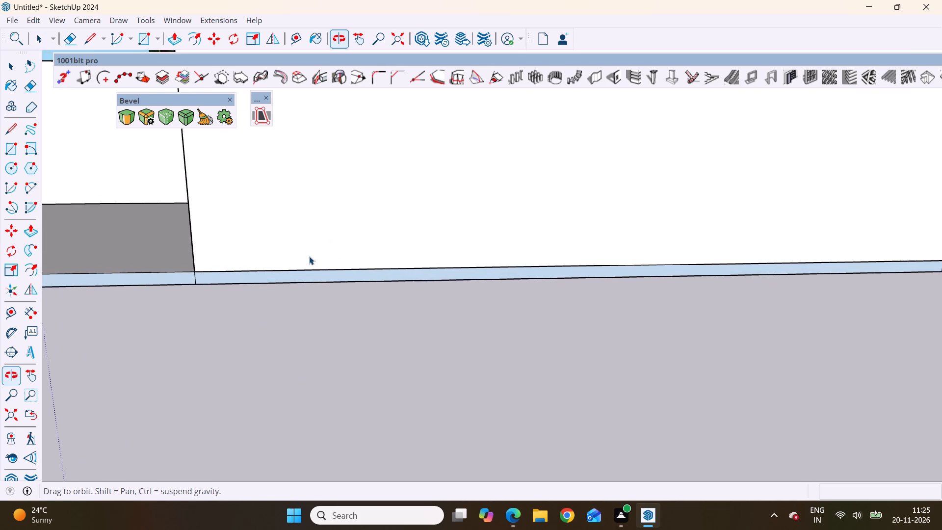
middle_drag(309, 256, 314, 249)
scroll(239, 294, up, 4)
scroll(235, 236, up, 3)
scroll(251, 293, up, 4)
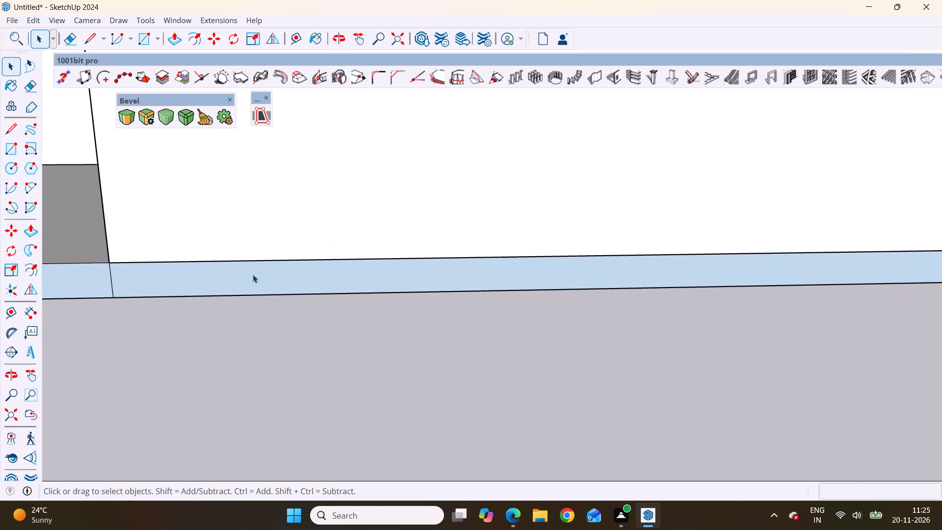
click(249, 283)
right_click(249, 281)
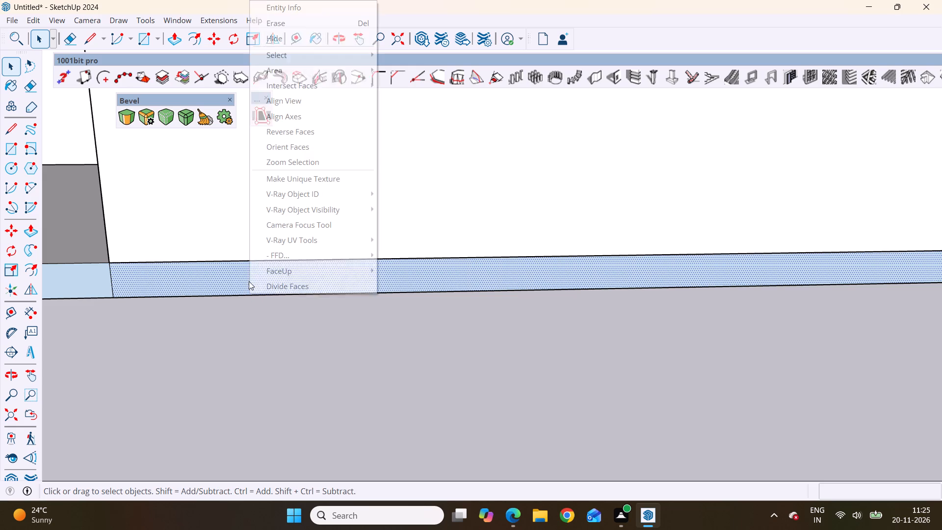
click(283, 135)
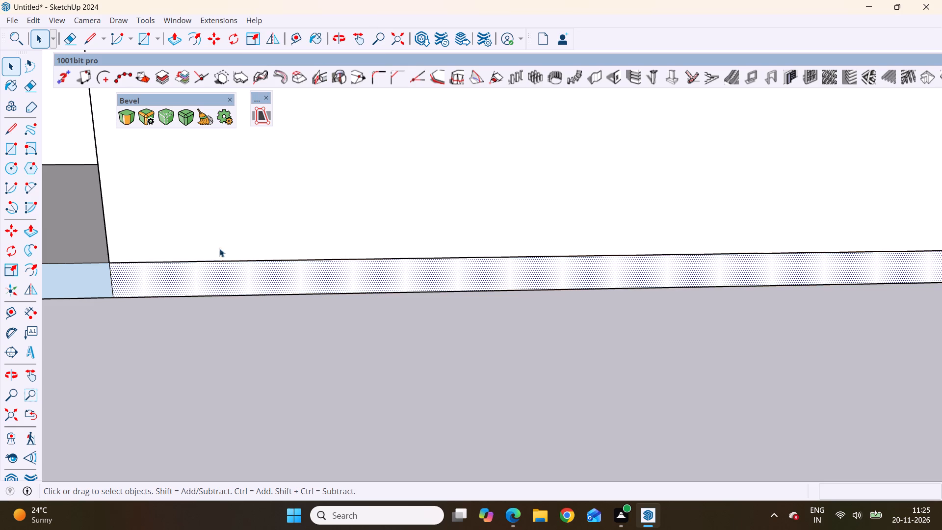
Delete the short vertical edge dividing the slab's rim face at the notch's wall corner.
scroll(230, 308, down, 6)
scroll(149, 292, up, 10)
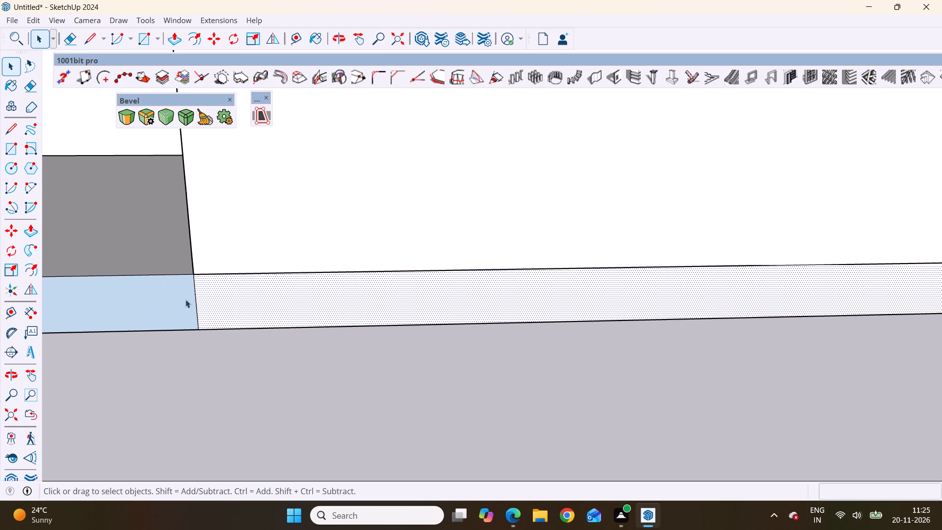
click(197, 305)
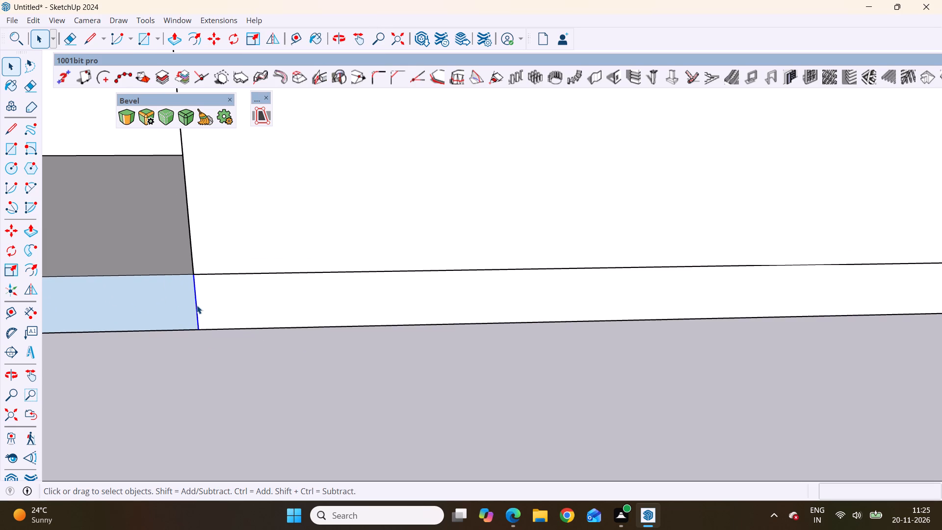
key(Delete)
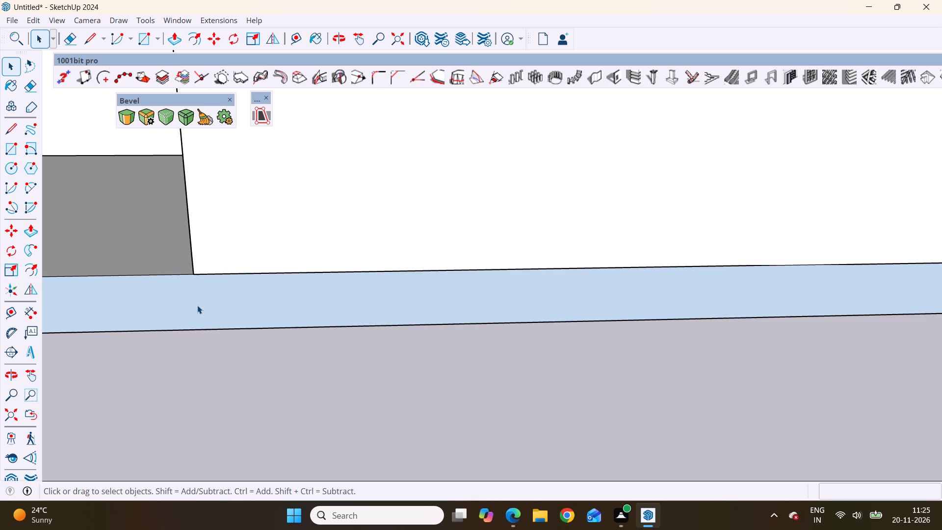
Reverse the merged rim face running along the notch and the adjoining exterior wall.
scroll(197, 306, down, 17)
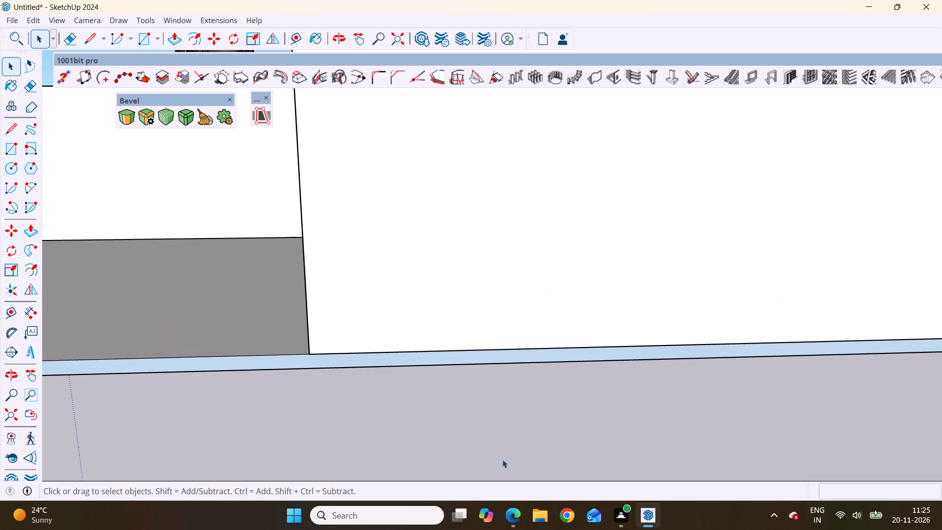
scroll(339, 446, down, 3)
scroll(301, 399, down, 6)
scroll(378, 411, down, 1)
middle_drag(187, 424, 189, 405)
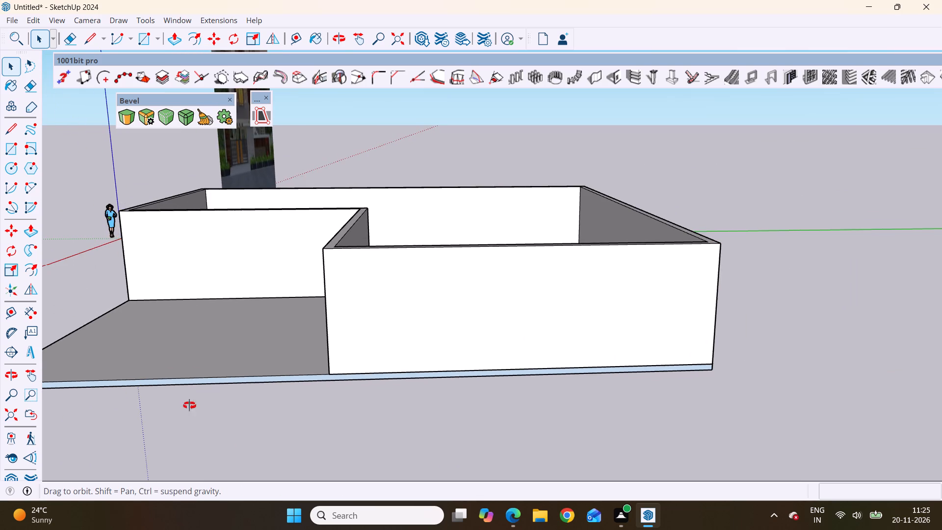
middle_drag(189, 405, 269, 276)
scroll(377, 195, up, 2)
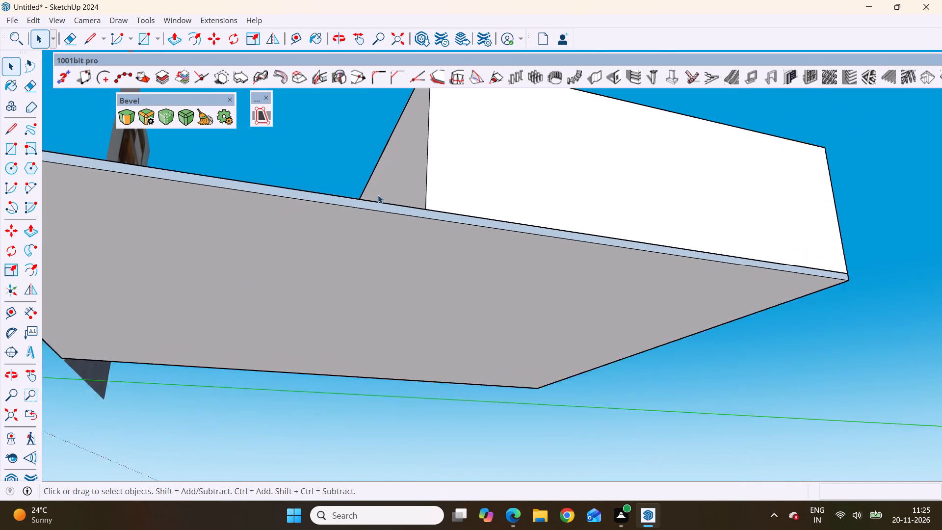
scroll(378, 195, up, 9)
middle_drag(467, 239, 476, 230)
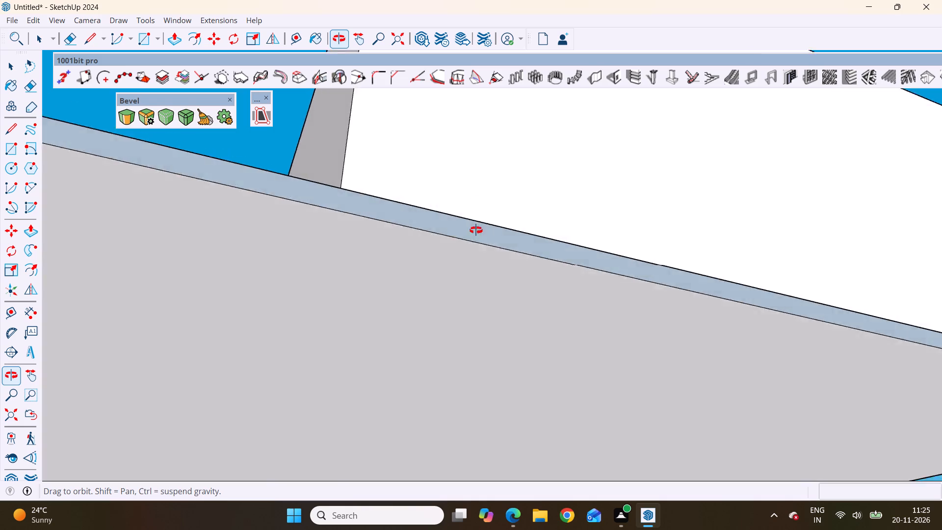
middle_drag(476, 230, 492, 460)
click(302, 236)
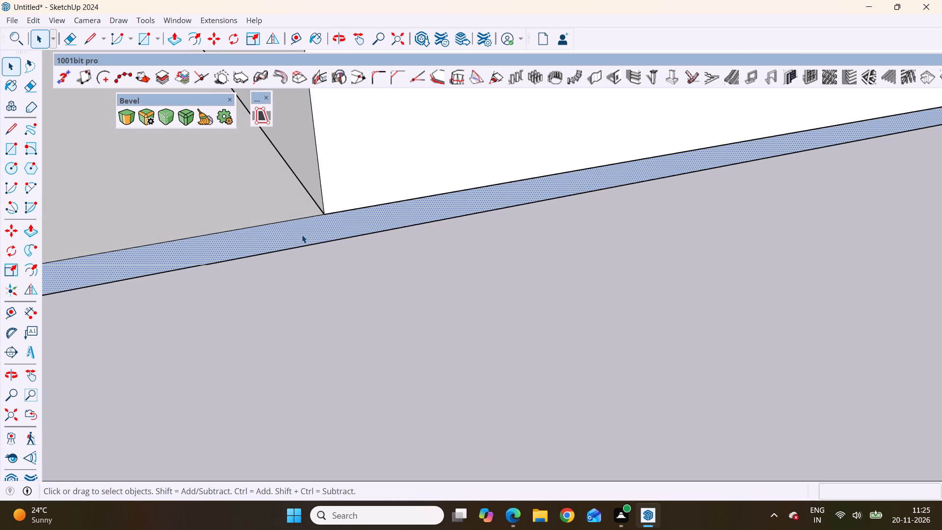
right_click(302, 235)
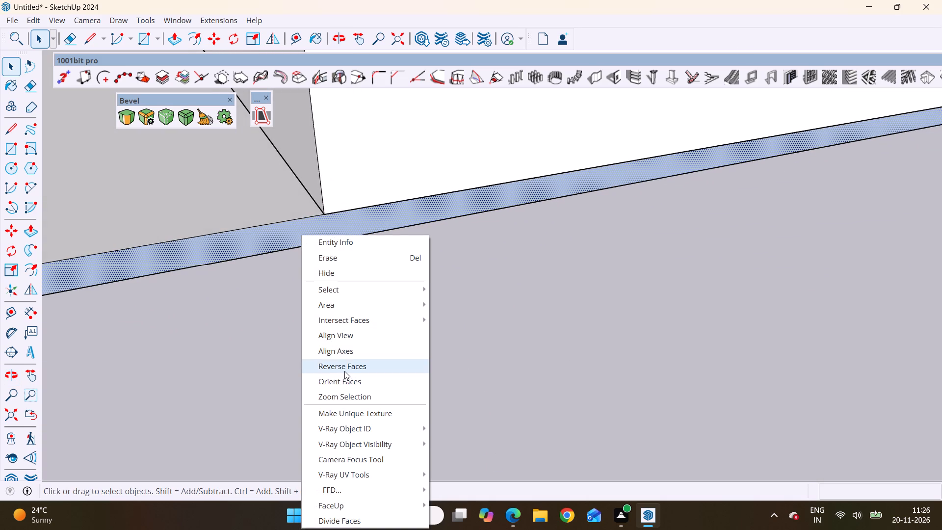
click(344, 370)
Reverse the slab's rim face running beneath the short front wall and along the open notch.
scroll(364, 272, down, 17)
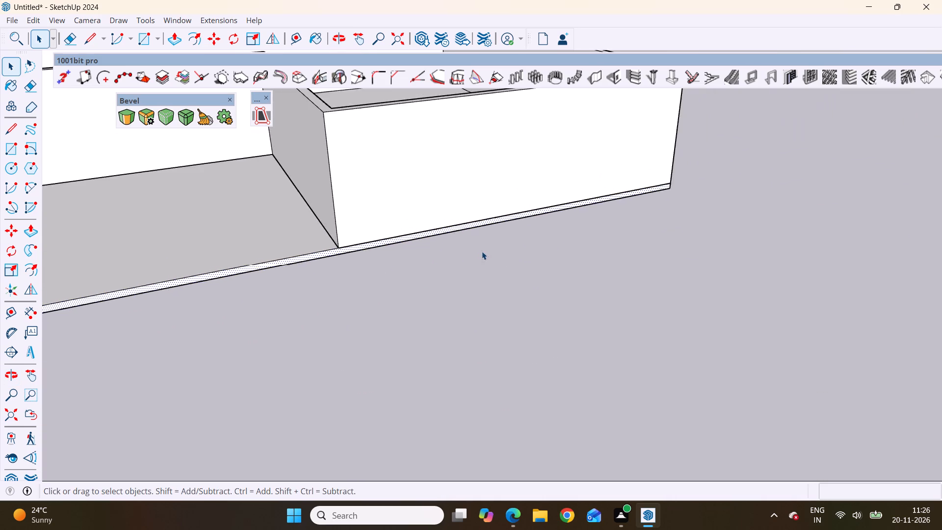
scroll(492, 253, down, 8)
middle_drag(59, 282, 379, 233)
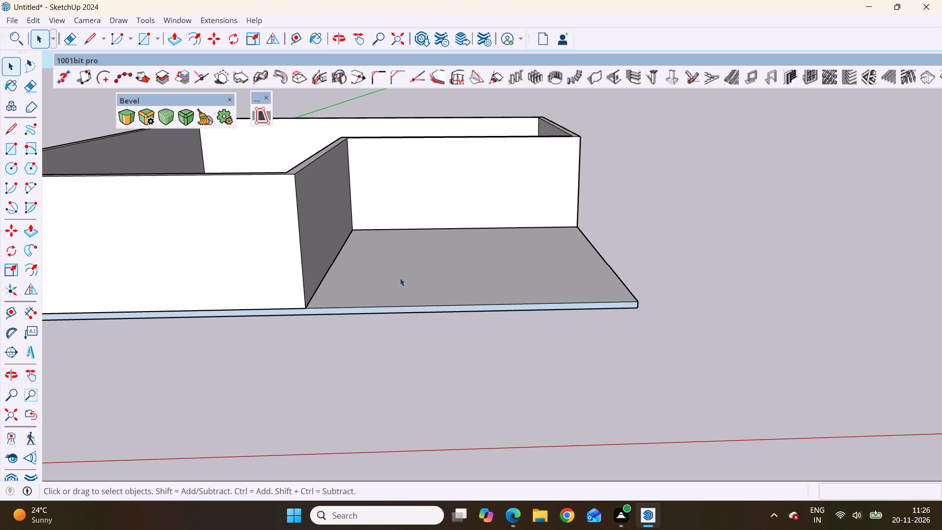
scroll(399, 296, up, 9)
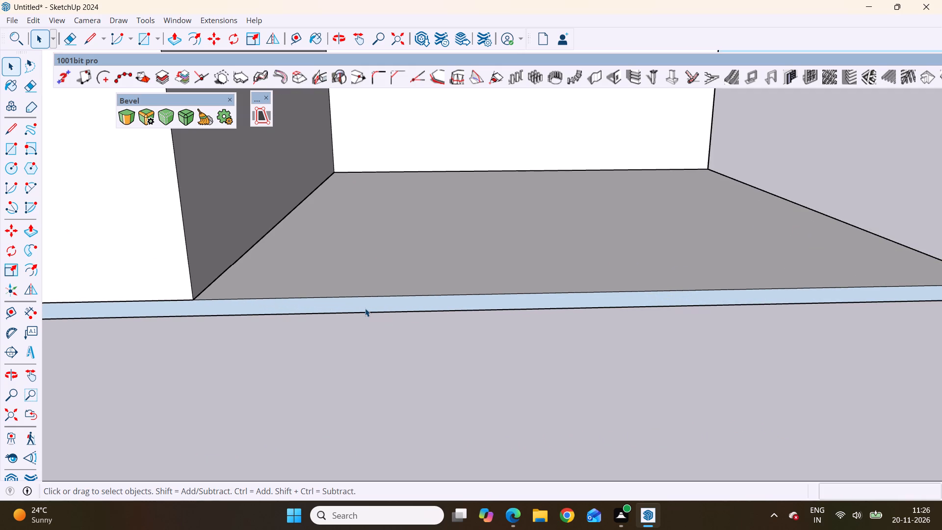
click(365, 308)
right_click(365, 308)
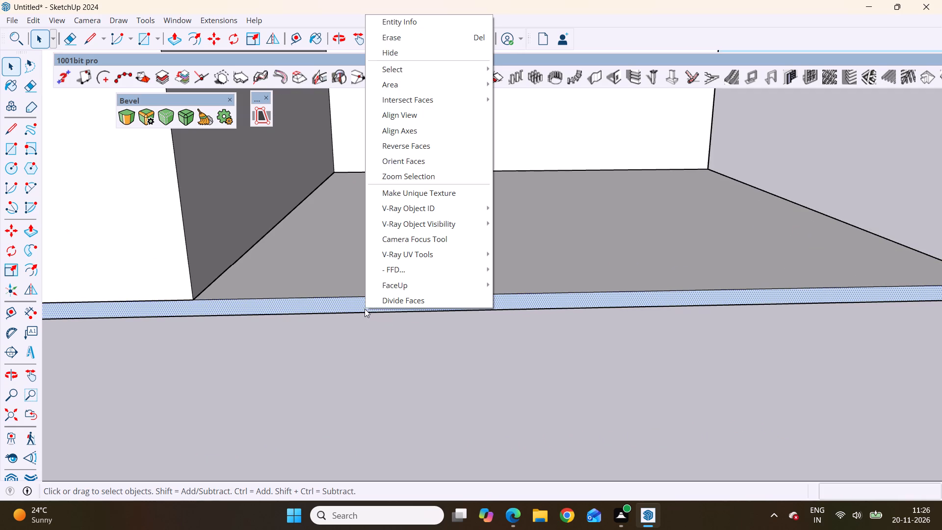
click(384, 147)
Reverse the slab's top face, selecting it from the floor area enclosed by the L-shaped walls.
scroll(326, 272, down, 14)
middle_drag(257, 316, 427, 423)
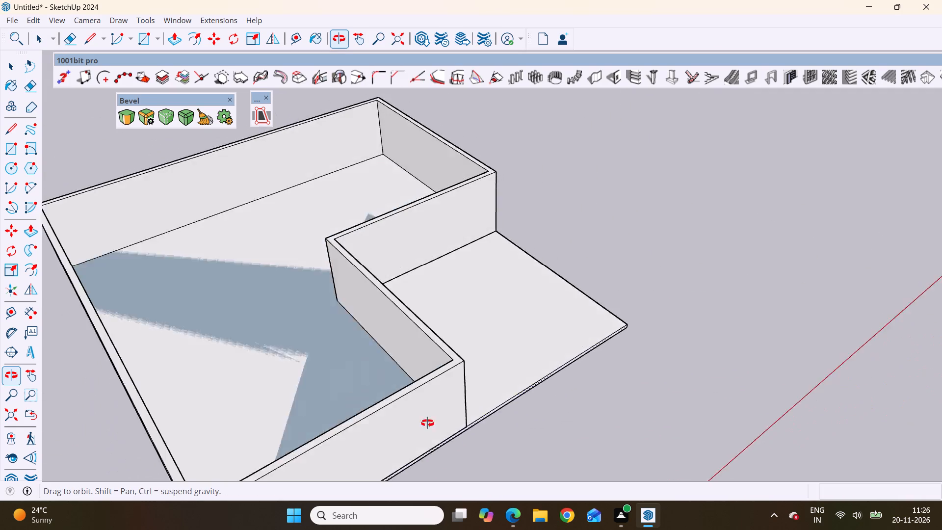
middle_drag(427, 423, 326, 464)
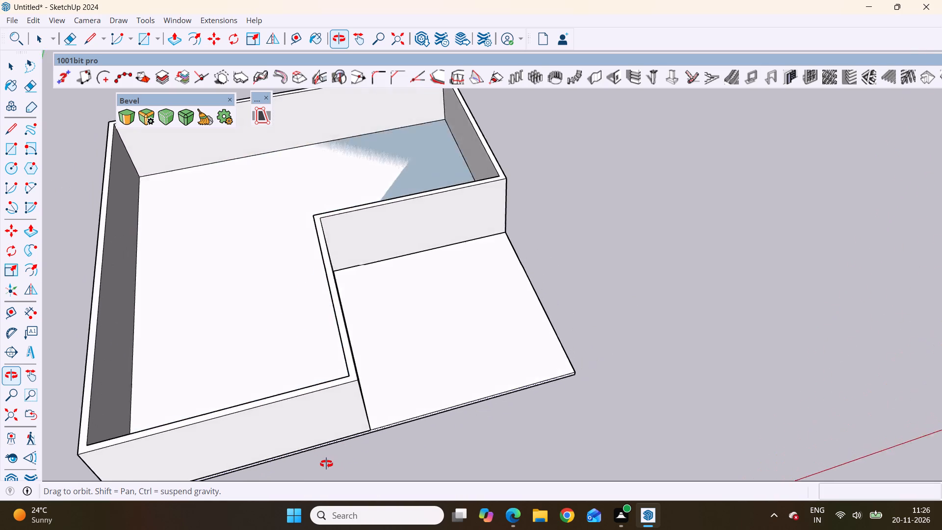
middle_drag(326, 464, 292, 469)
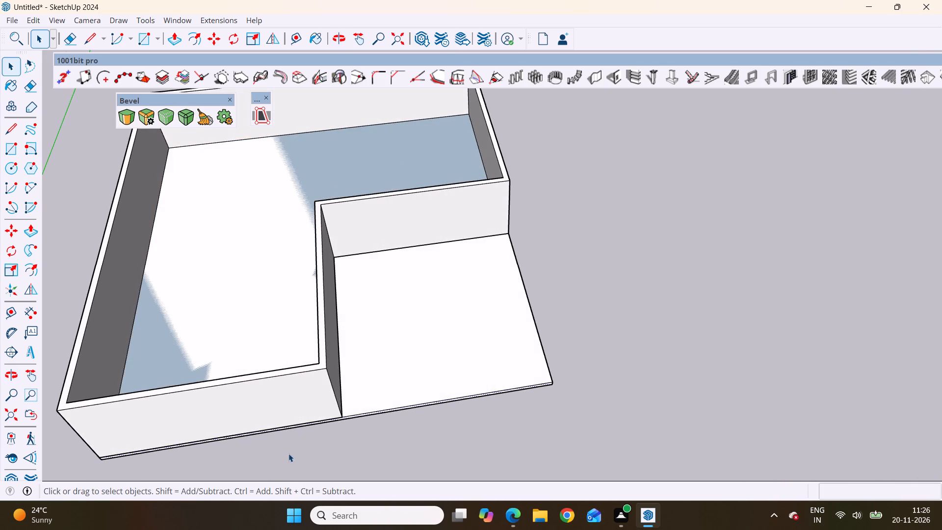
scroll(290, 420, down, 4)
middle_drag(223, 404, 207, 65)
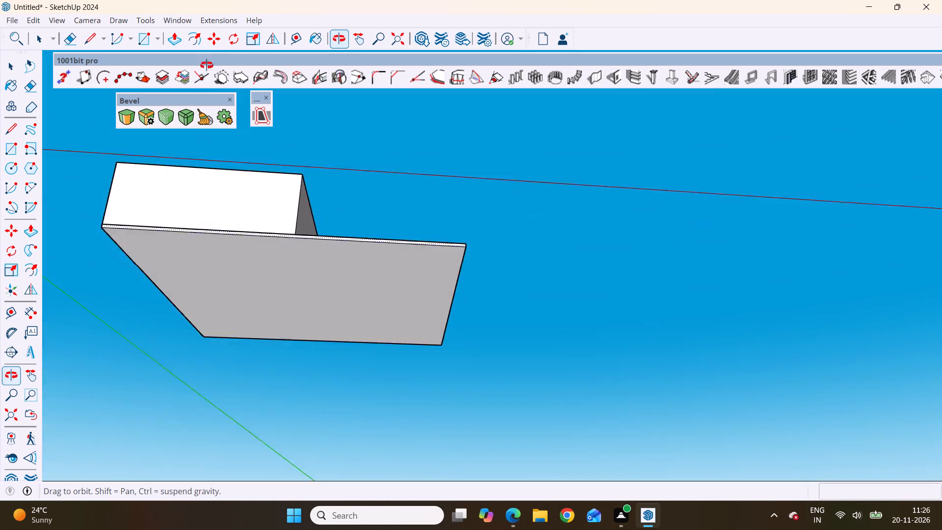
middle_drag(207, 65, 253, 336)
click(227, 291)
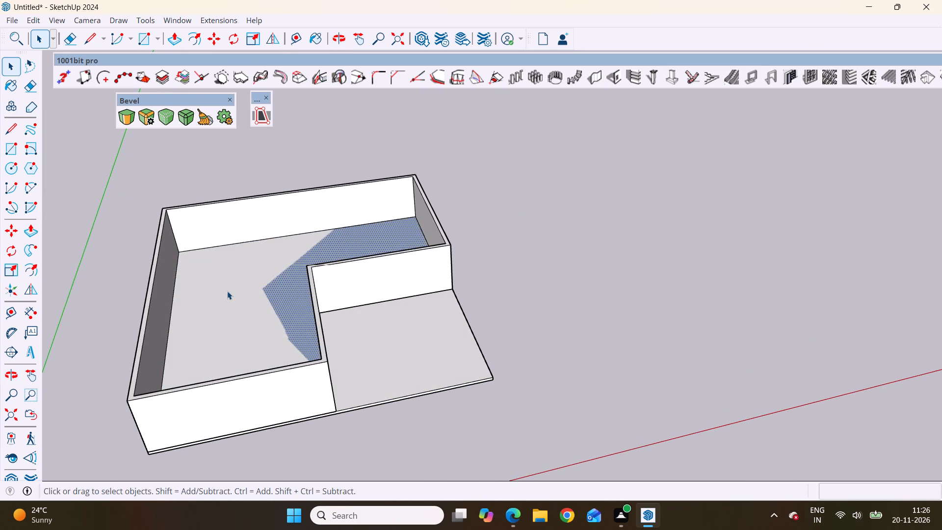
scroll(239, 310, down, 4)
scroll(209, 319, up, 3)
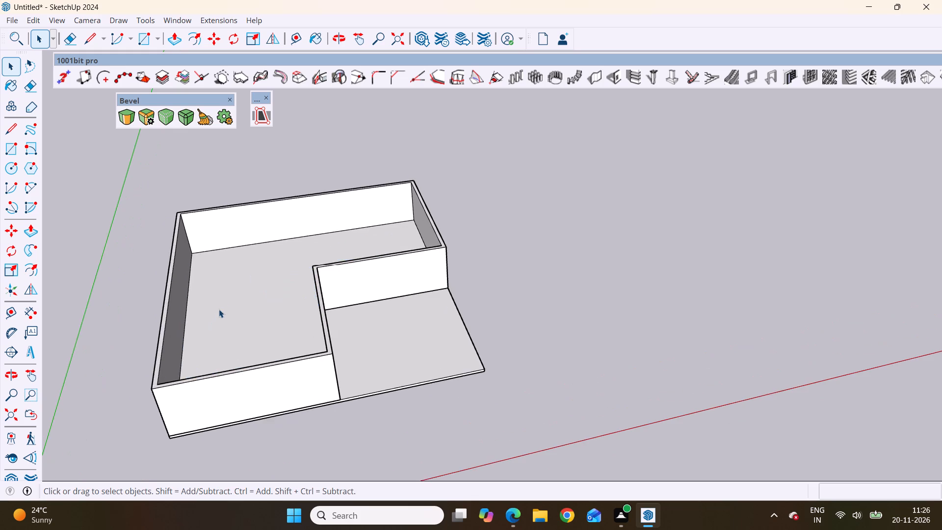
scroll(228, 304, down, 3)
click(233, 306)
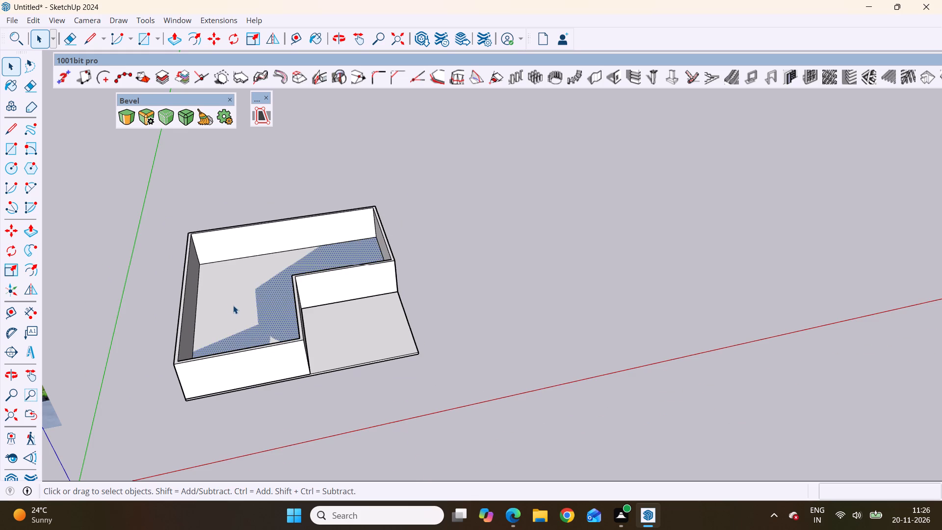
right_click(233, 304)
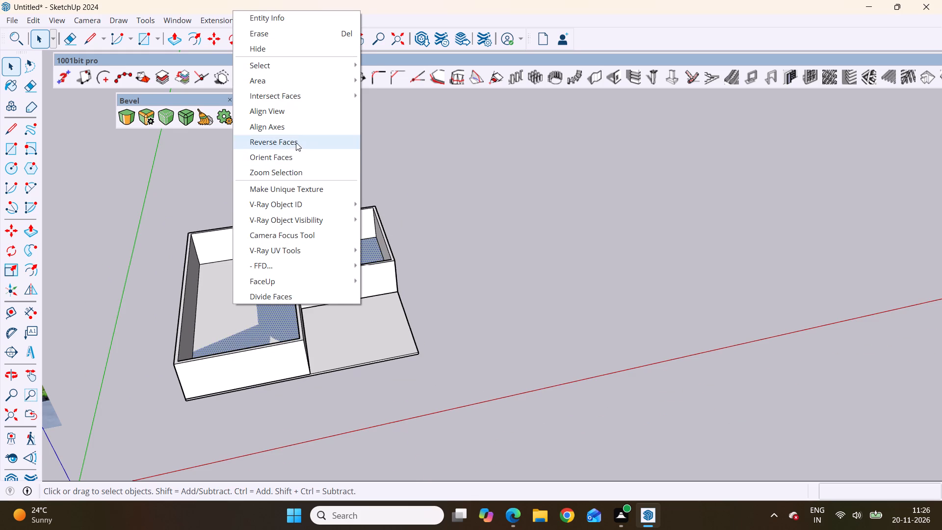
click(296, 142)
Reverse the slab's narrow rim face beneath the exterior side wall that adjoins the short front wall.
scroll(270, 258, down, 4)
middle_drag(223, 341, 344, 306)
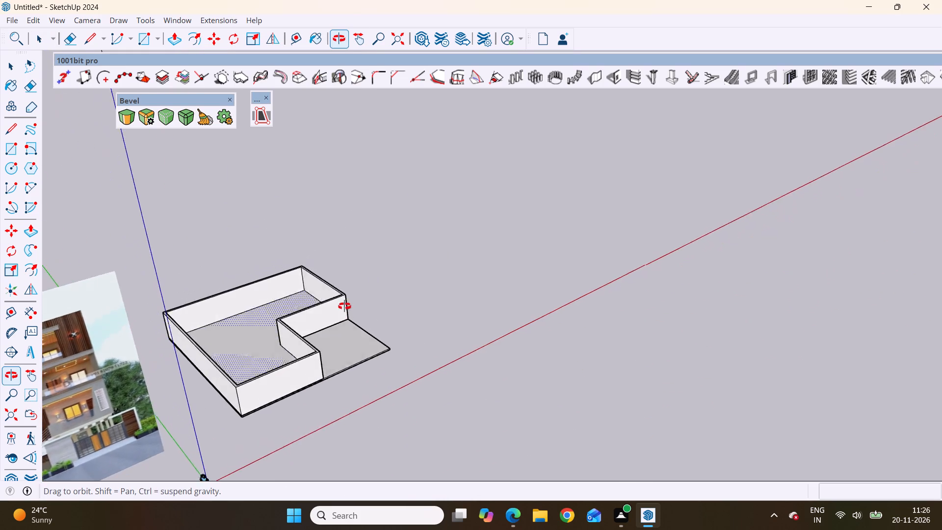
middle_drag(344, 306, 354, 271)
scroll(215, 392, up, 20)
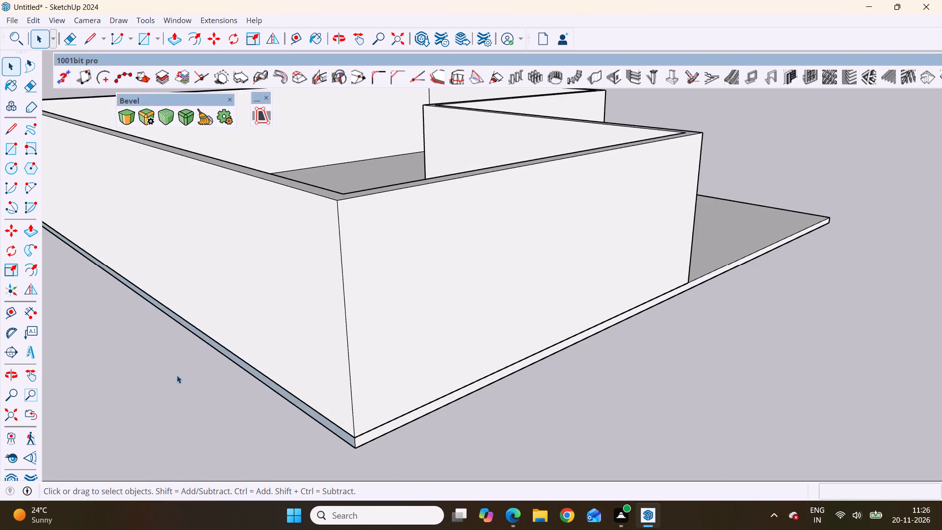
middle_drag(175, 374, 318, 384)
scroll(301, 408, up, 5)
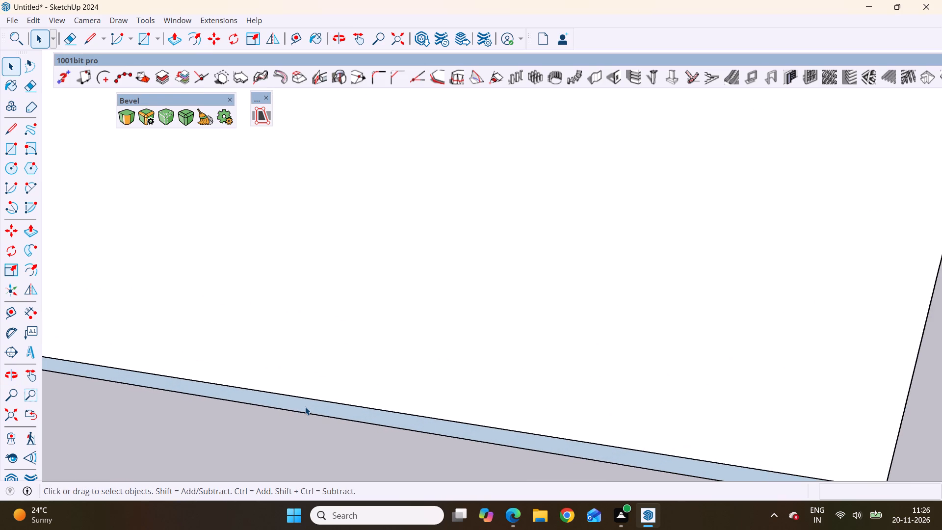
click(305, 407)
right_click(305, 407)
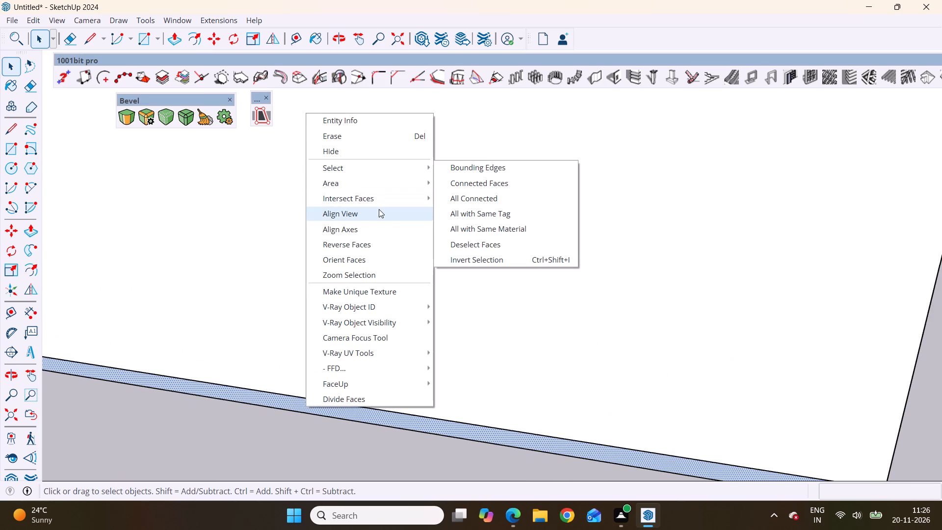
click(354, 248)
Examine the slab rim, floor and exterior walls from all sides for face orientation, alongside the elevation photo.
scroll(183, 352, down, 20)
scroll(183, 352, down, 6)
scroll(507, 220, down, 2)
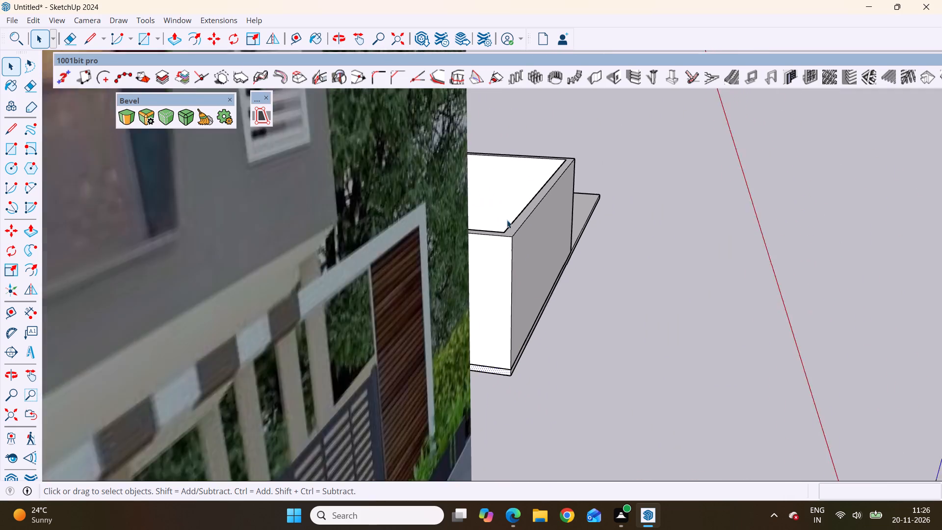
scroll(507, 220, down, 3)
middle_drag(476, 247, 181, 291)
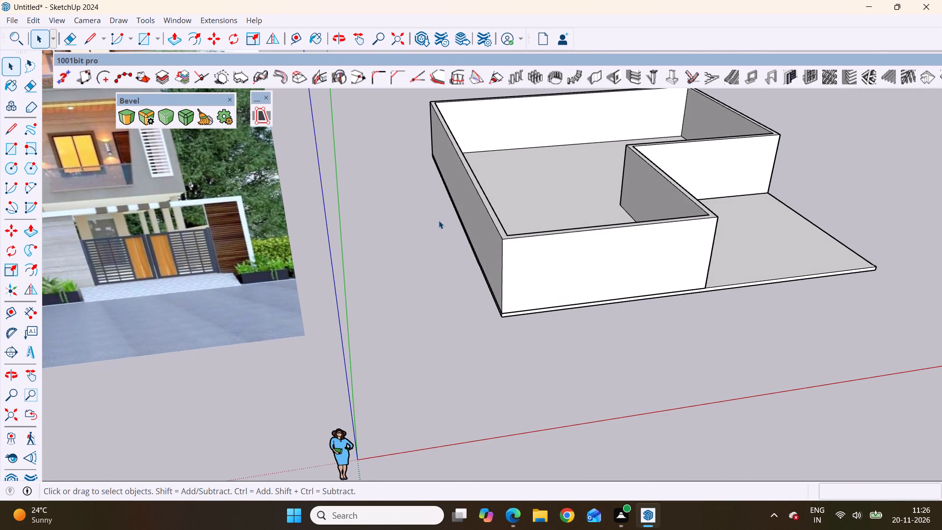
middle_drag(444, 180, 759, 325)
middle_drag(254, 300, 576, 145)
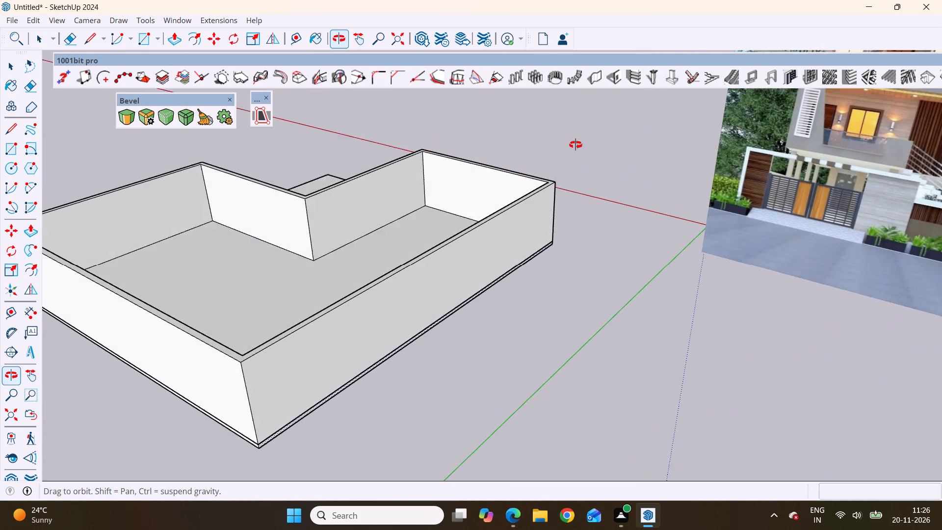
middle_drag(576, 145, 576, 143)
middle_drag(140, 455, 200, 363)
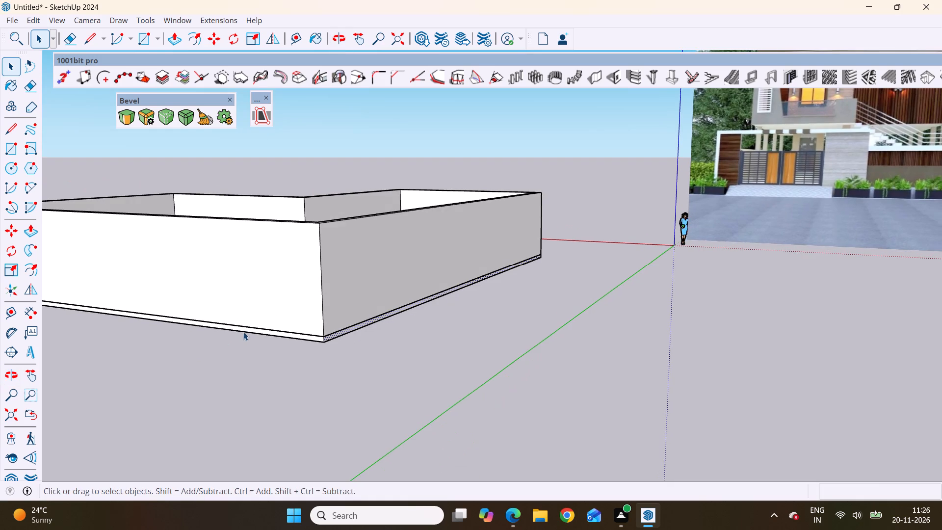
scroll(313, 351, up, 4)
scroll(318, 352, down, 5)
scroll(389, 334, up, 11)
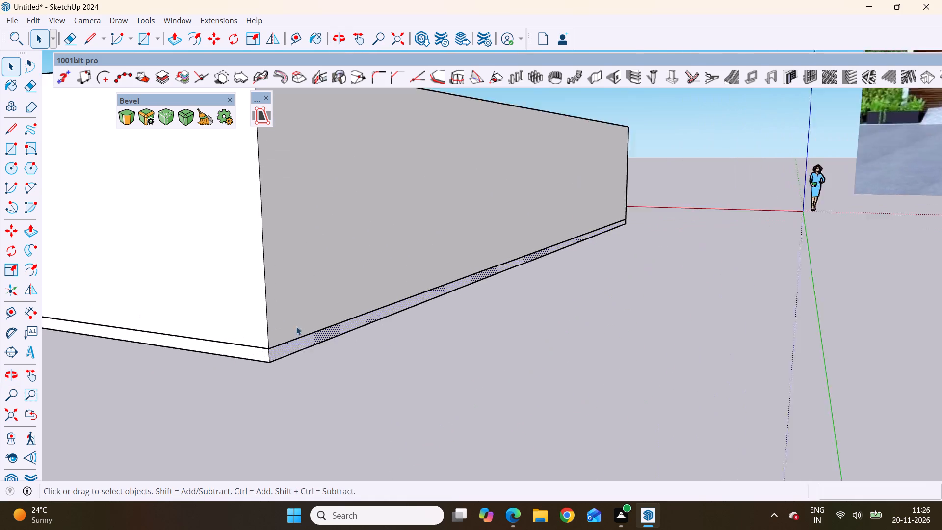
scroll(296, 326, up, 5)
scroll(216, 350, down, 4)
key(space)
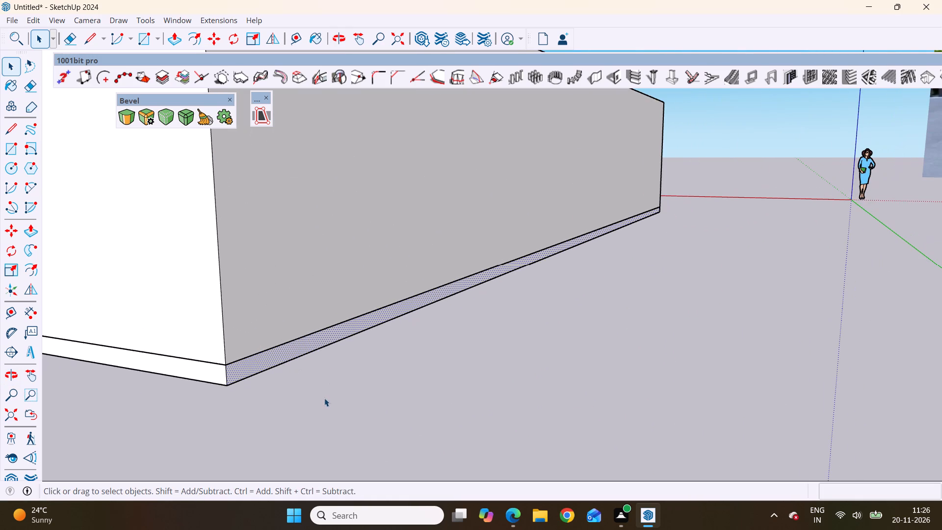
click(324, 397)
scroll(140, 343, down, 8)
scroll(165, 291, down, 2)
middle_drag(382, 284, 0, 525)
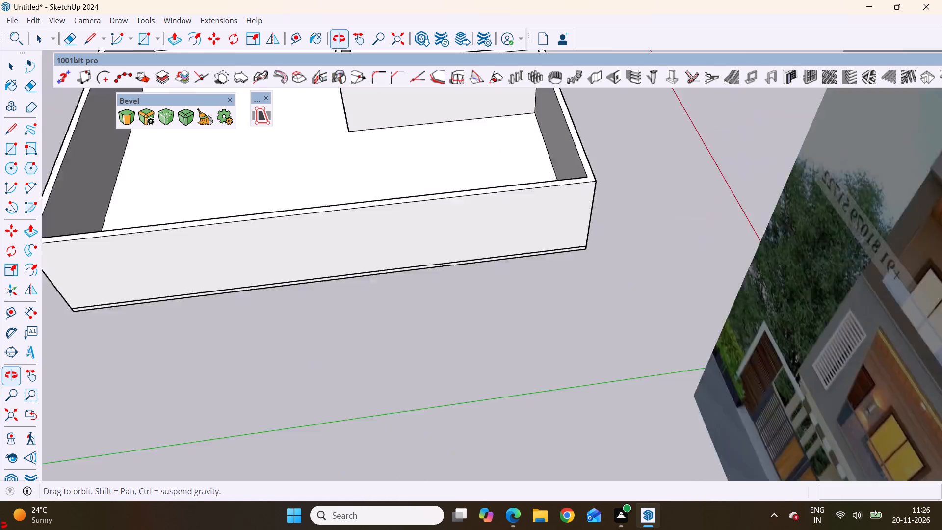
middle_drag(0, 525, 201, 467)
middle_drag(933, 401, 369, 306)
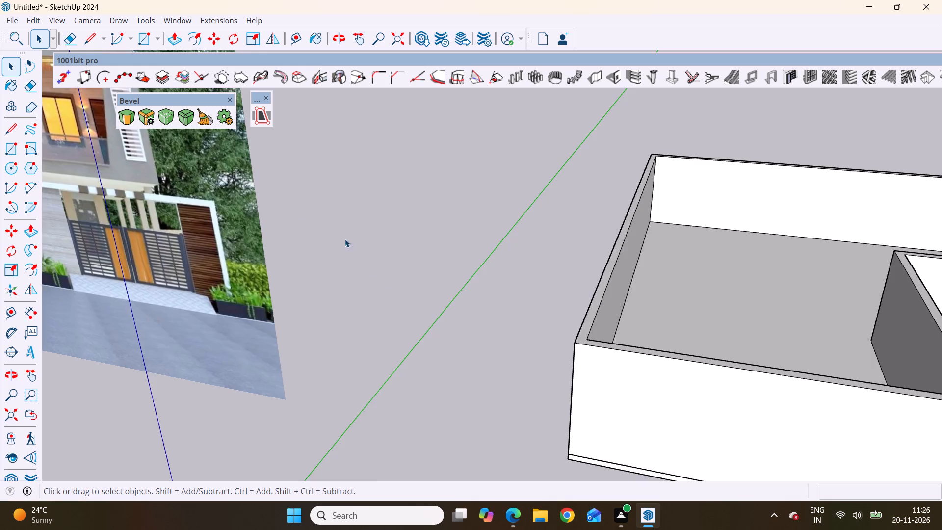
scroll(305, 210, down, 9)
middle_drag(509, 386, 588, 384)
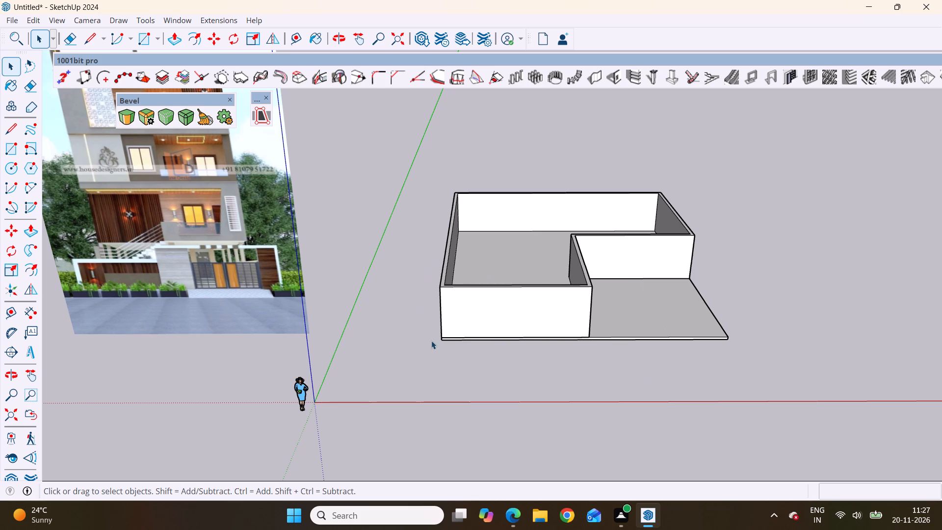
scroll(445, 381, down, 4)
middle_drag(553, 367, 560, 312)
scroll(560, 312, up, 5)
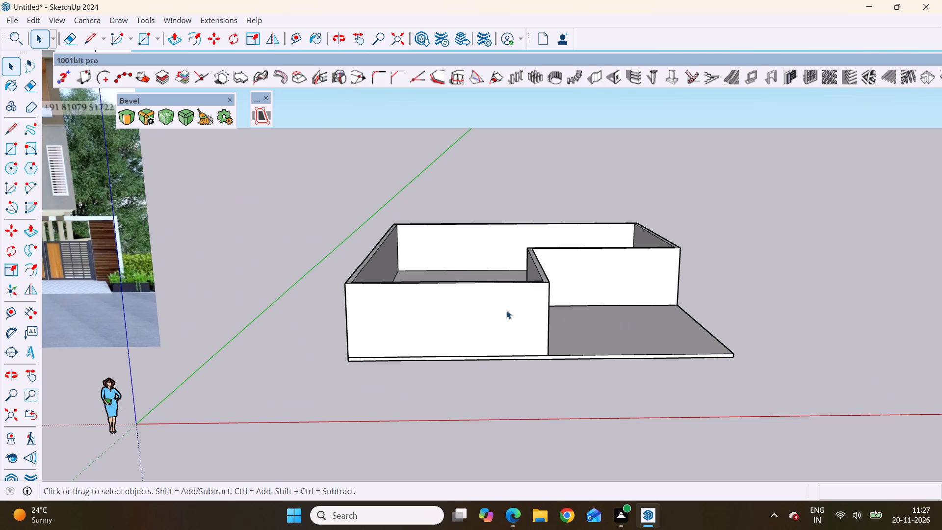
scroll(297, 317, down, 5)
scroll(312, 365, down, 3)
middle_drag(424, 385, 470, 397)
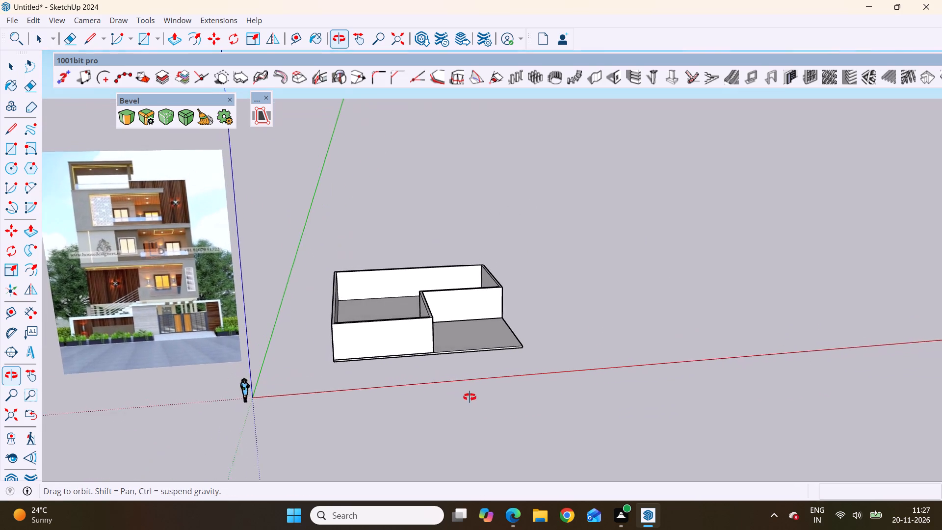
middle_drag(470, 397, 461, 397)
scroll(445, 377, up, 5)
middle_drag(442, 352, 421, 421)
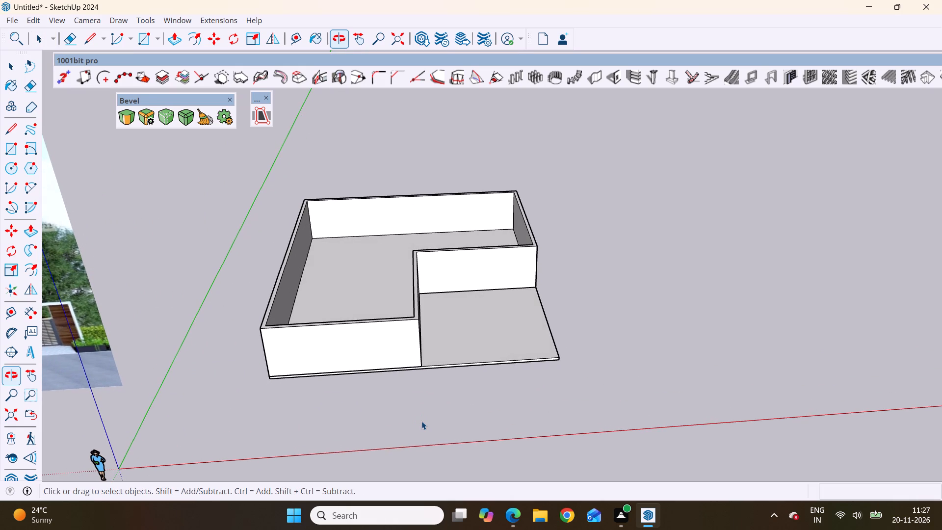
scroll(421, 421, down, 3)
middle_drag(377, 421, 389, 320)
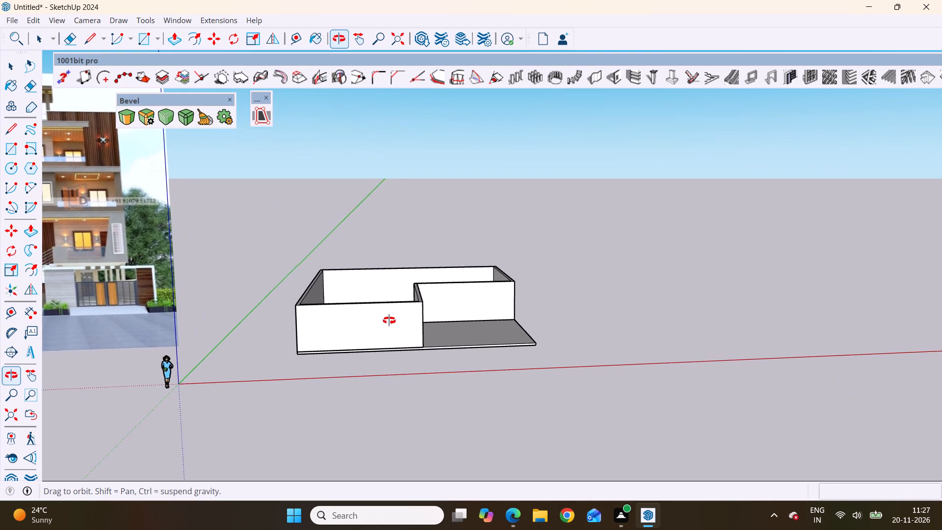
middle_drag(389, 320, 380, 316)
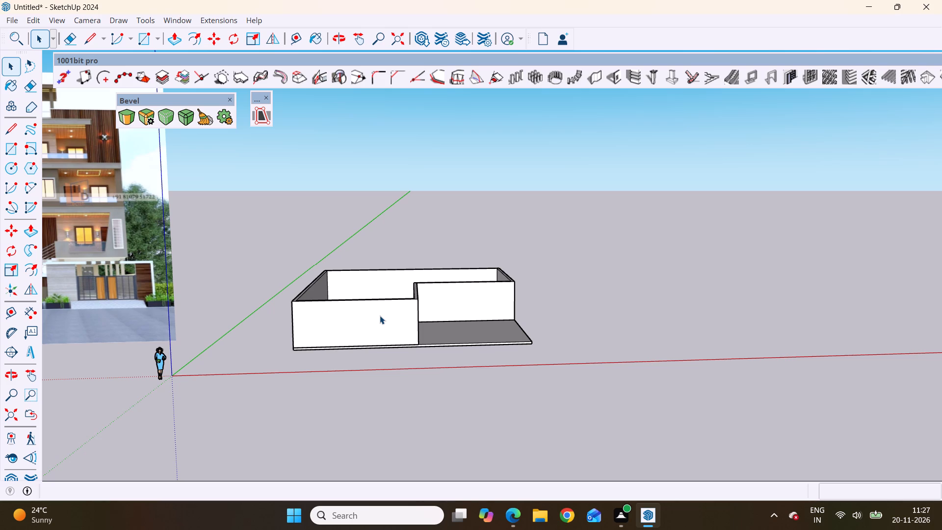
Select all connected faces and edges of the base slab and make them a group.
click(484, 304)
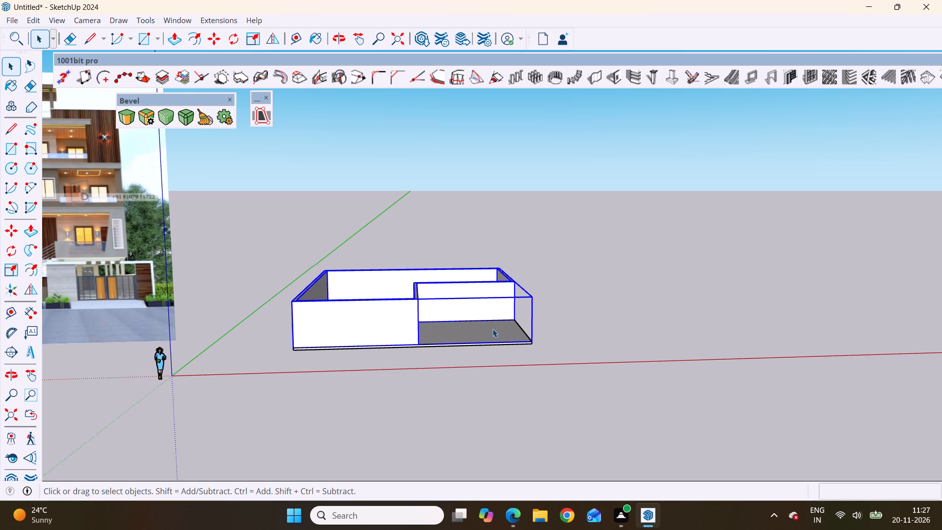
scroll(509, 358, up, 15)
click(518, 302)
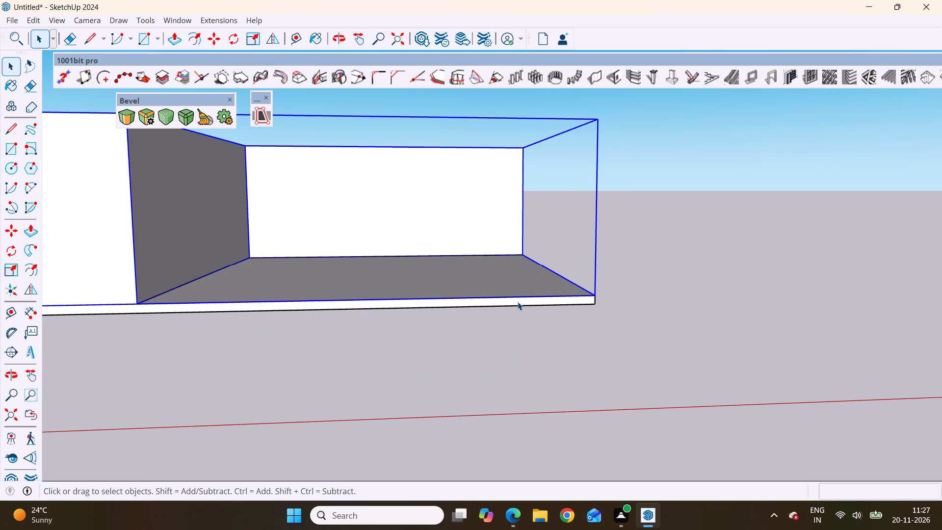
triple_click(518, 302)
scroll(518, 302, down, 6)
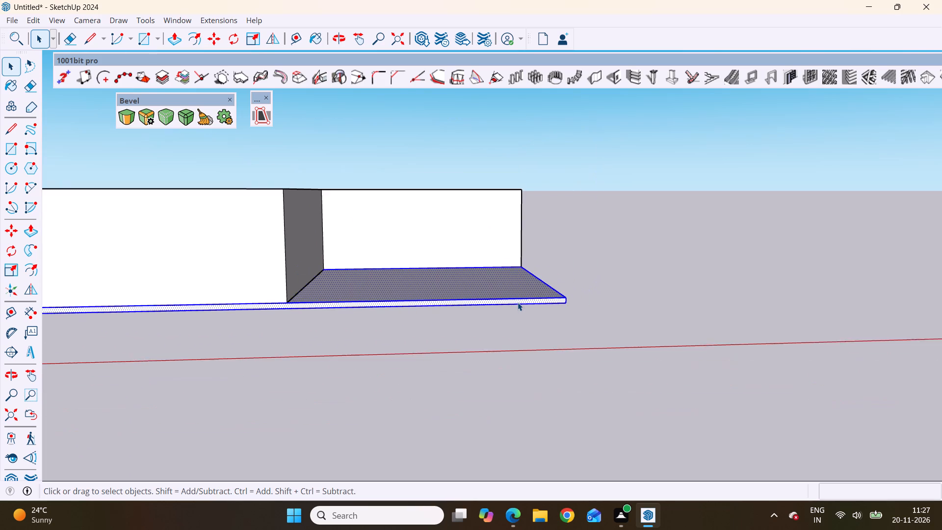
right_click(520, 282)
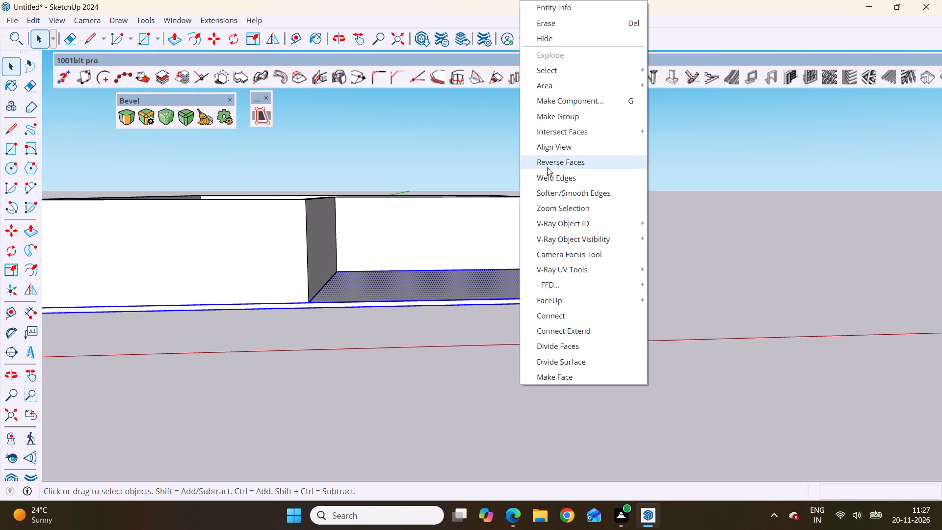
click(577, 116)
scroll(567, 305, down, 4)
middle_drag(566, 275, 567, 410)
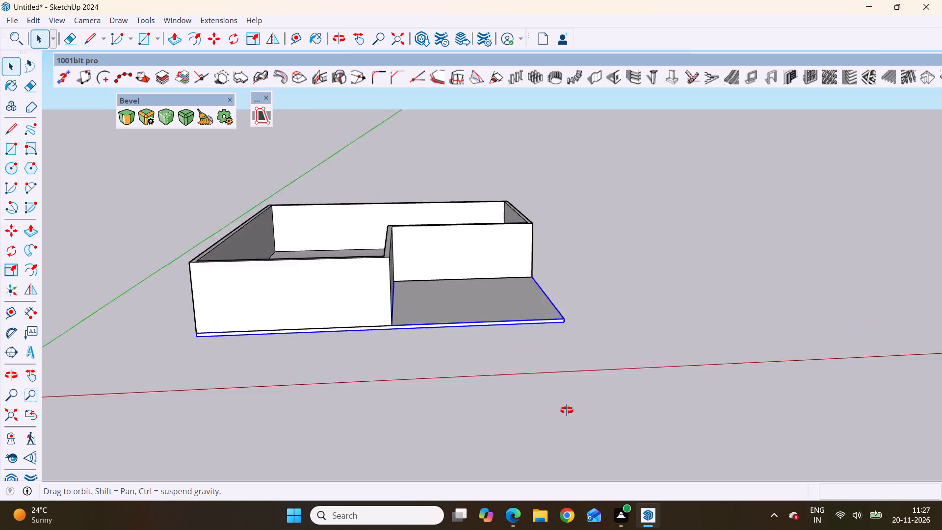
Select the L-shaped walls group together with the base slab group and move both 15' straight up along the blue axis.
middle_drag(567, 410, 458, 317)
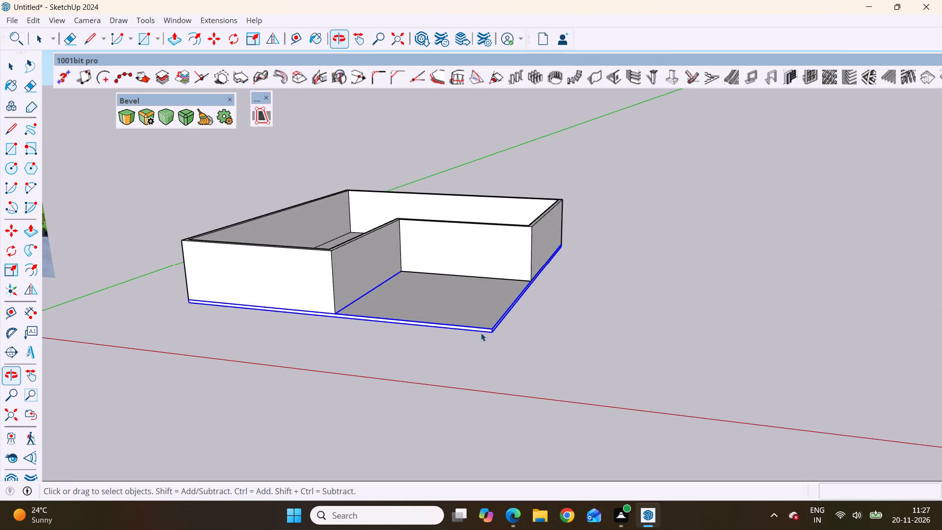
scroll(482, 333, up, 1)
click(440, 229)
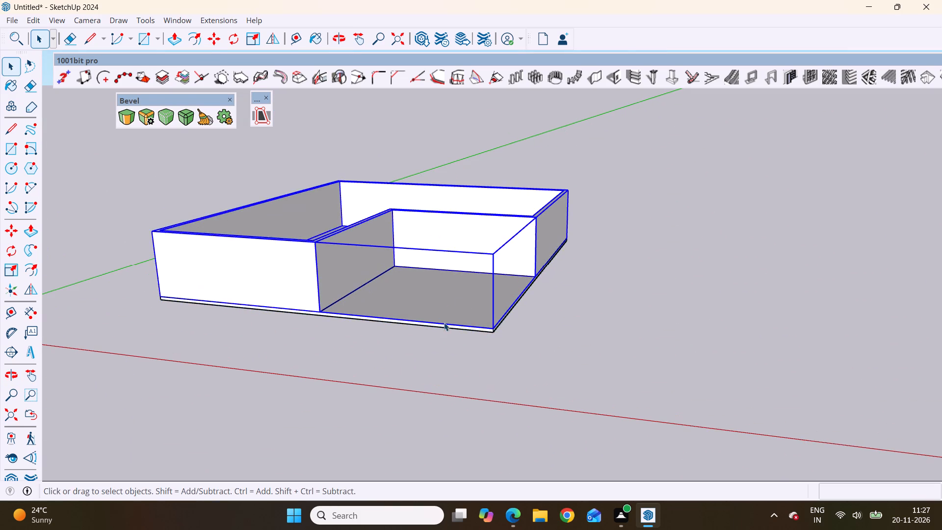
scroll(444, 322, down, 3)
middle_drag(447, 362, 521, 300)
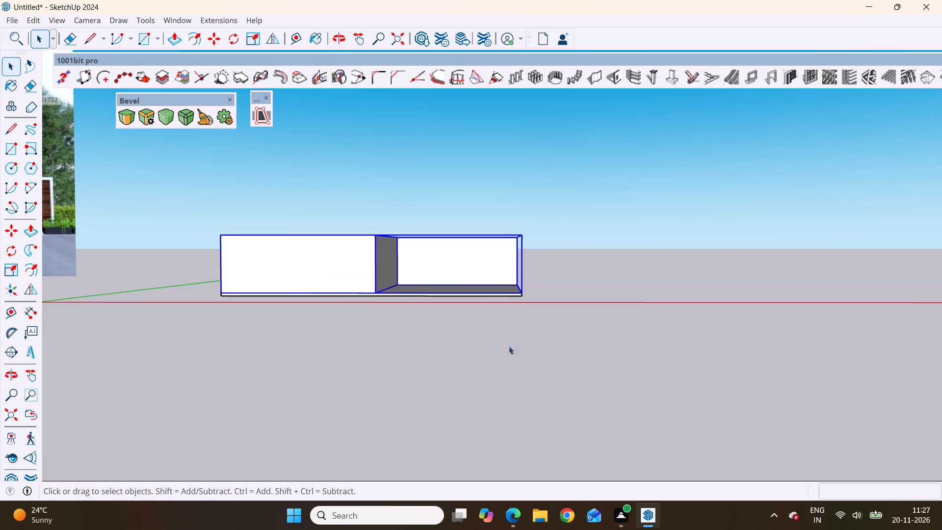
scroll(473, 260, down, 1)
middle_drag(466, 289, 452, 373)
scroll(452, 373, down, 1)
scroll(382, 294, up, 14)
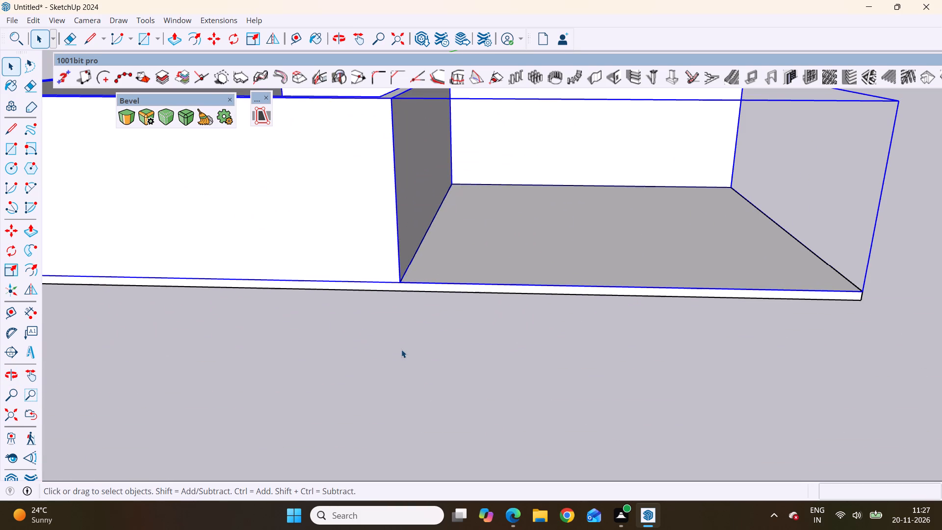
shift+click(394, 285)
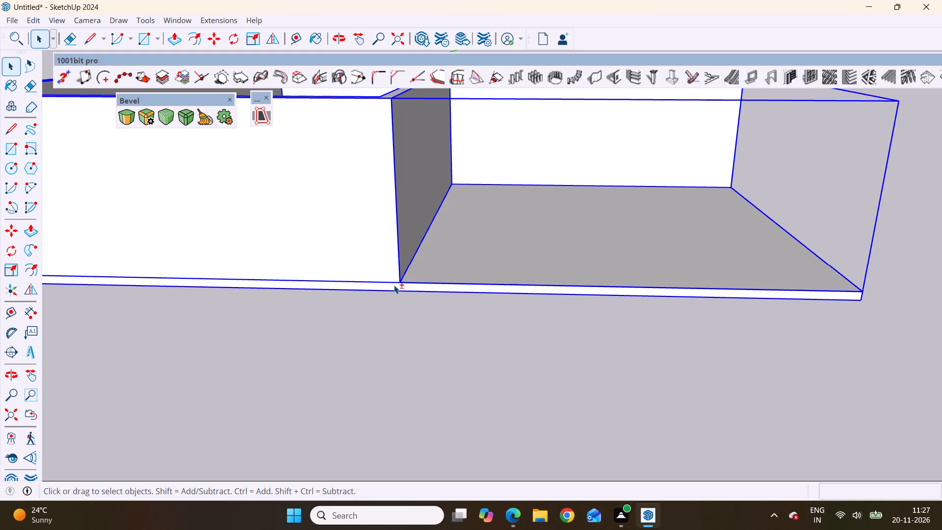
scroll(435, 283, down, 7)
key(m)
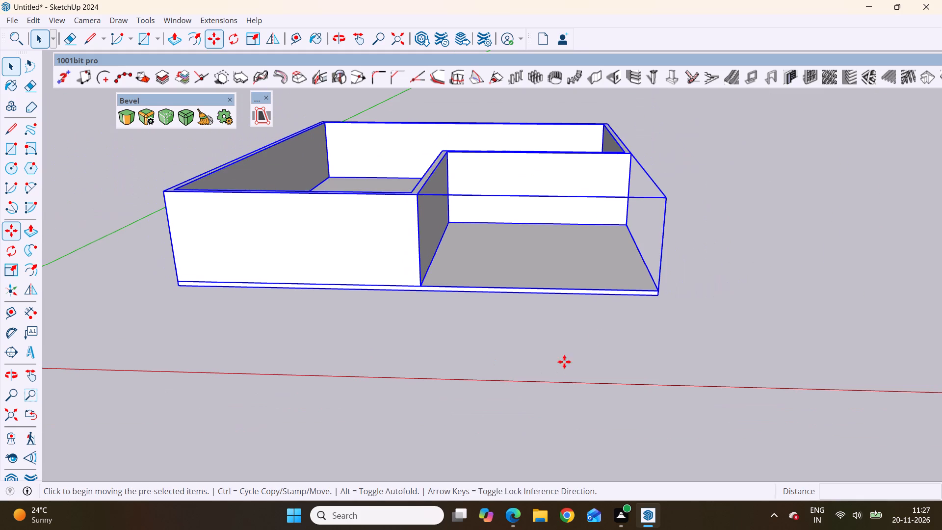
click(658, 296)
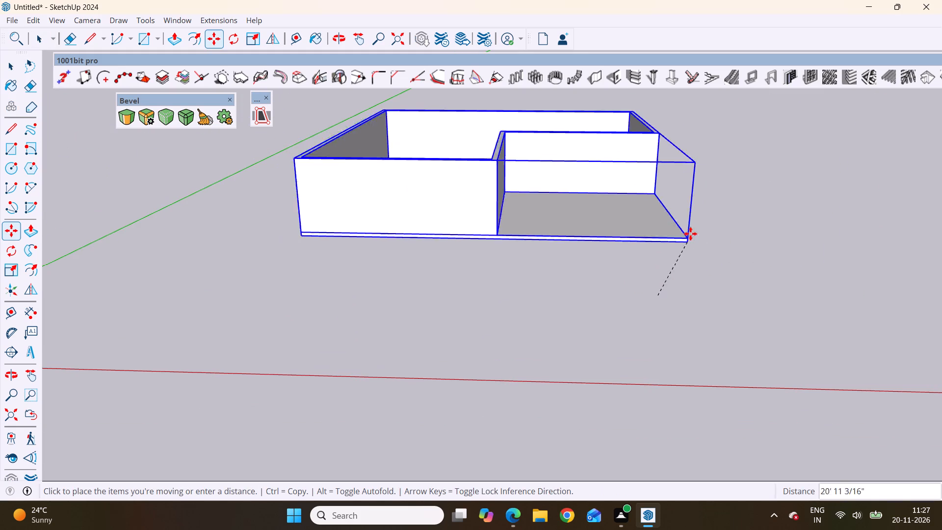
key(Up)
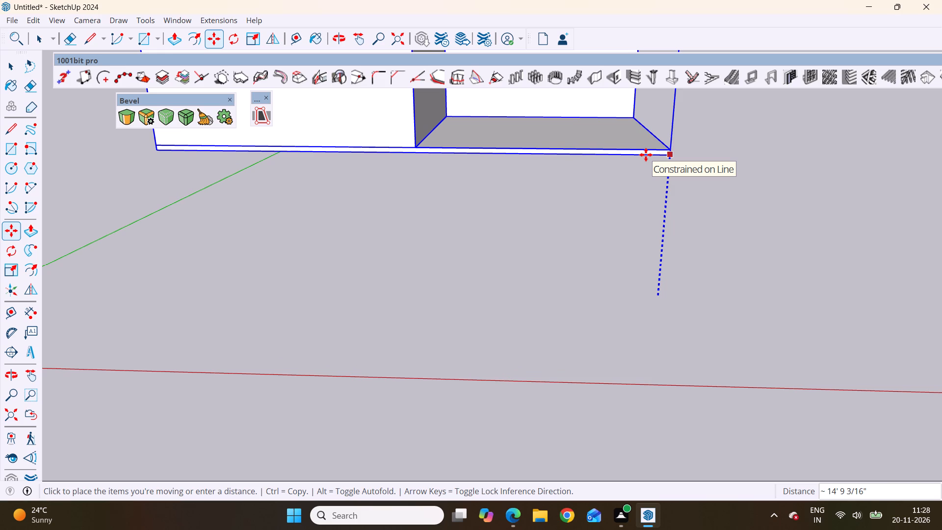
text(15')
key(Return)
Examine the raised walls and slab from several angles against the house elevation photo.
scroll(623, 315, down, 9)
middle_drag(621, 366, 620, 294)
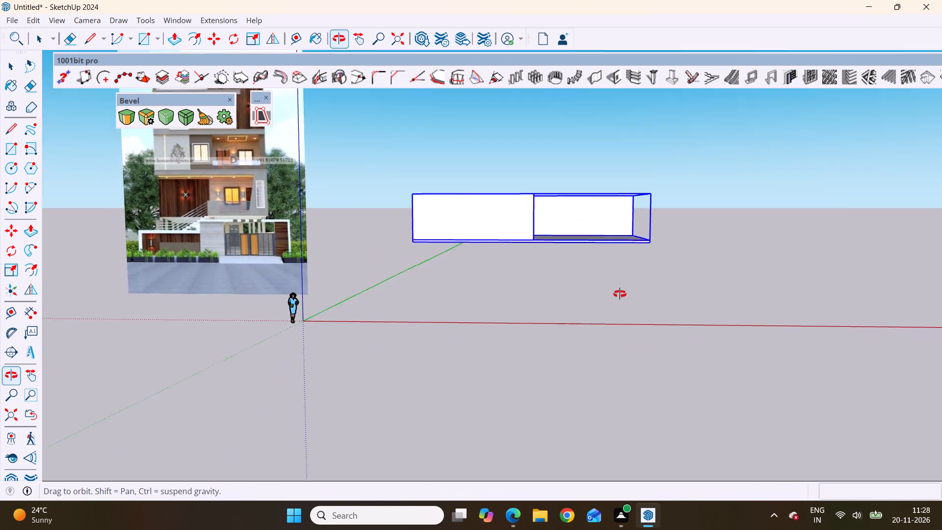
middle_drag(620, 294, 637, 326)
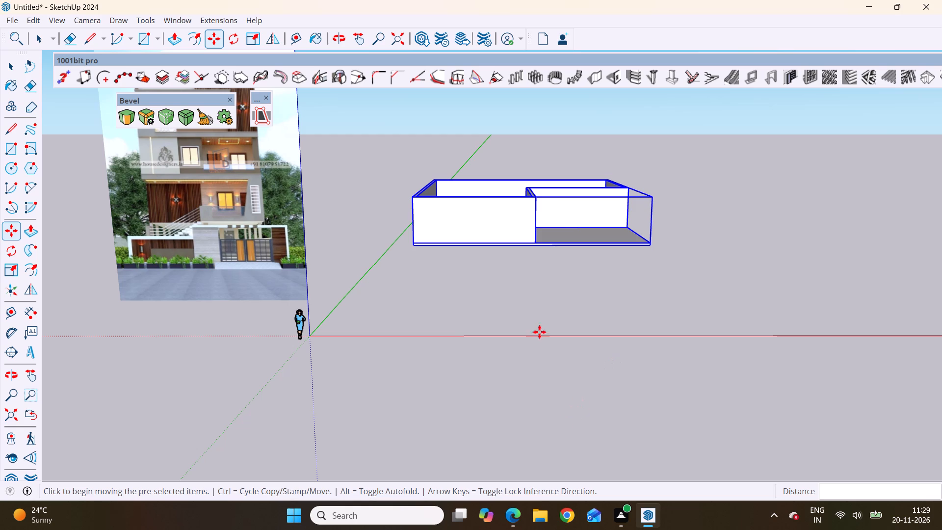
scroll(547, 260, up, 2)
middle_drag(542, 249, 530, 342)
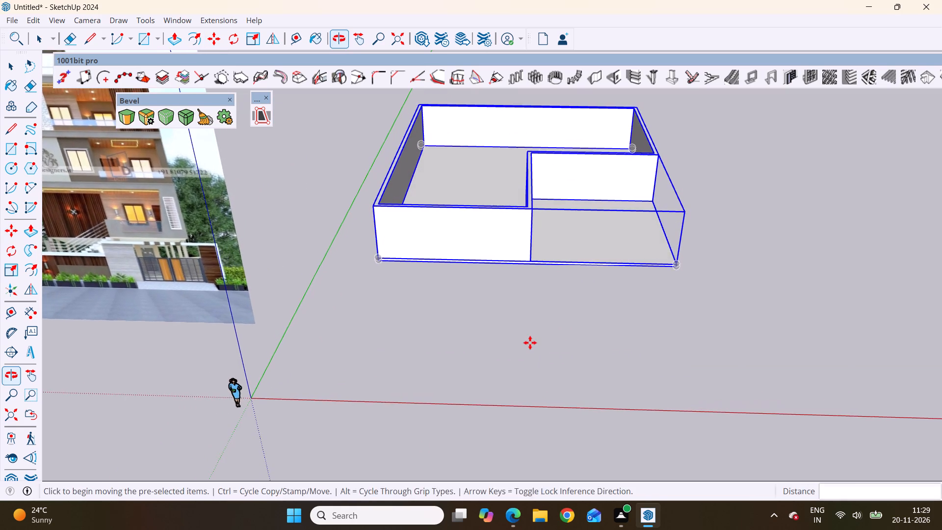
scroll(530, 343, down, 5)
middle_drag(564, 381, 562, 336)
scroll(525, 237, up, 4)
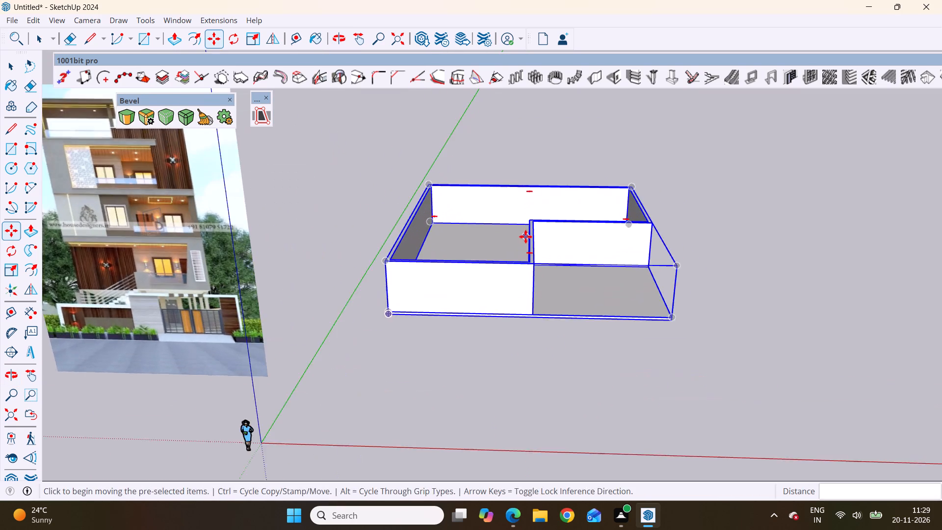
scroll(530, 257, up, 1)
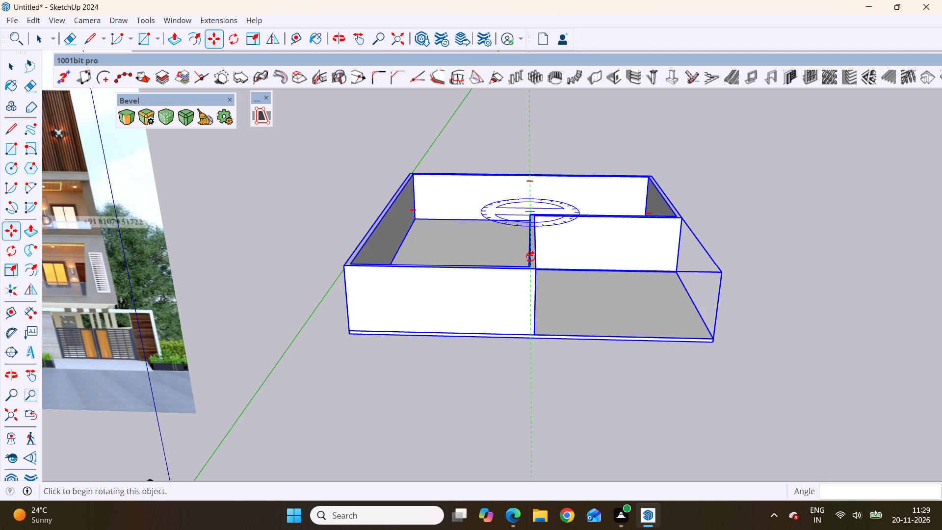
scroll(389, 281, down, 2)
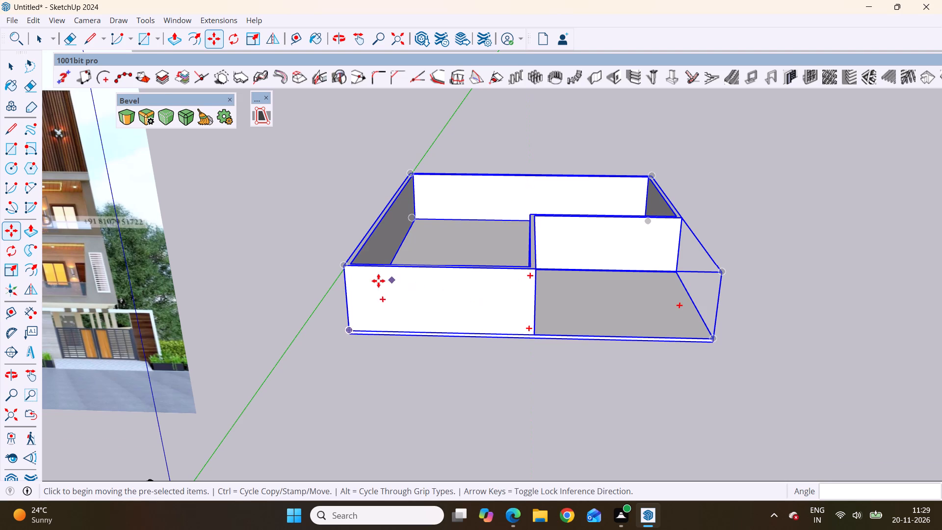
scroll(378, 281, down, 5)
middle_drag(457, 343, 447, 285)
scroll(447, 272, up, 4)
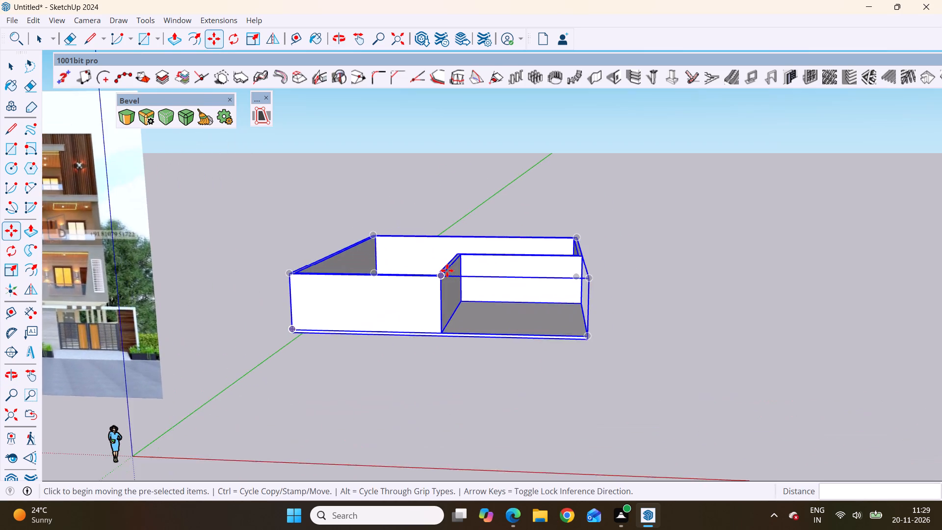
scroll(450, 314, up, 2)
middle_drag(500, 353, 503, 389)
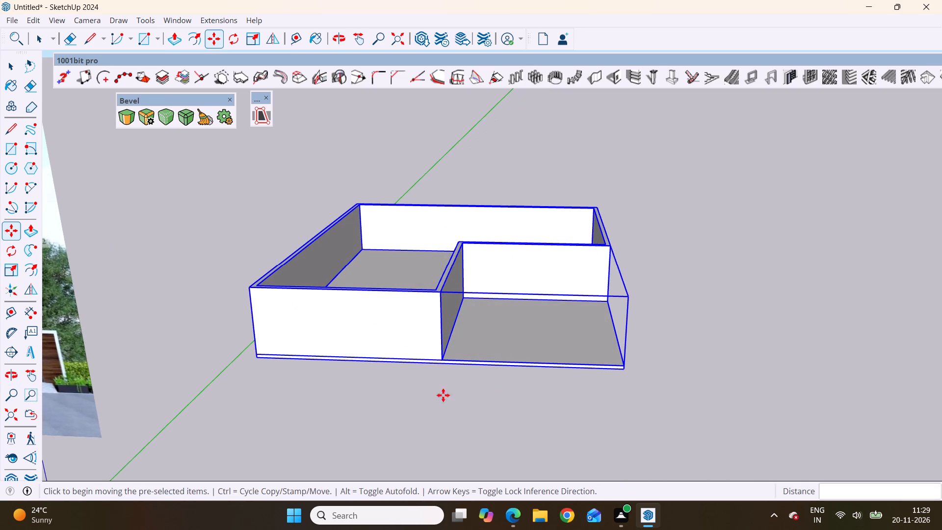
scroll(576, 385, down, 3)
middle_drag(506, 405, 553, 355)
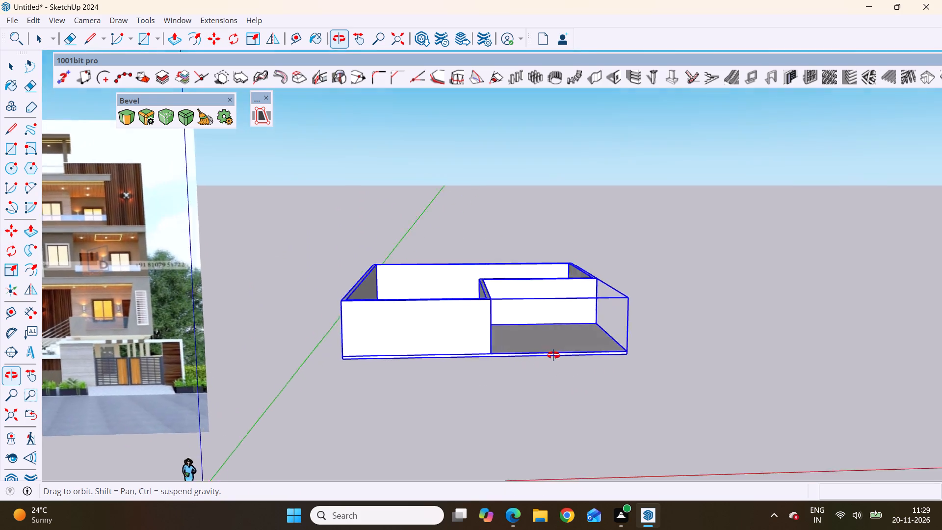
middle_drag(553, 355, 521, 381)
scroll(484, 384, up, 2)
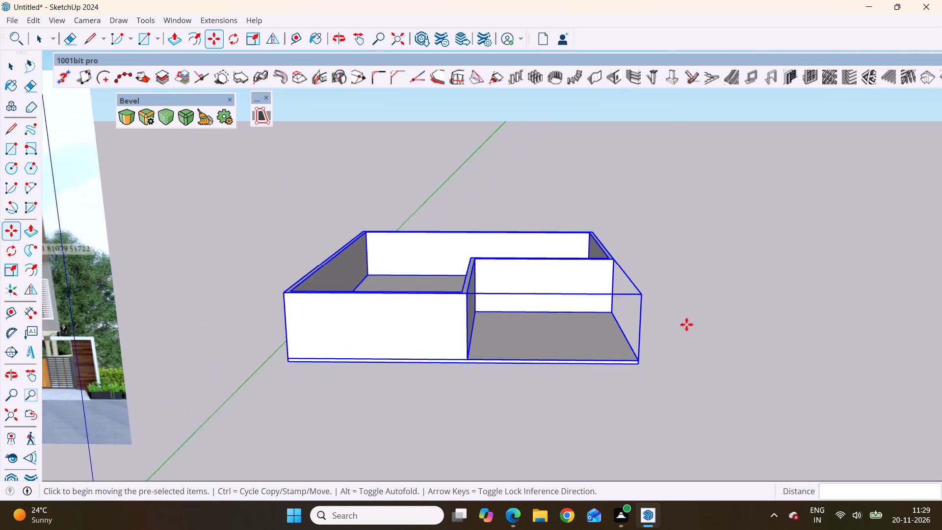
scroll(686, 324, down, 5)
middle_drag(551, 425, 545, 383)
scroll(545, 383, up, 2)
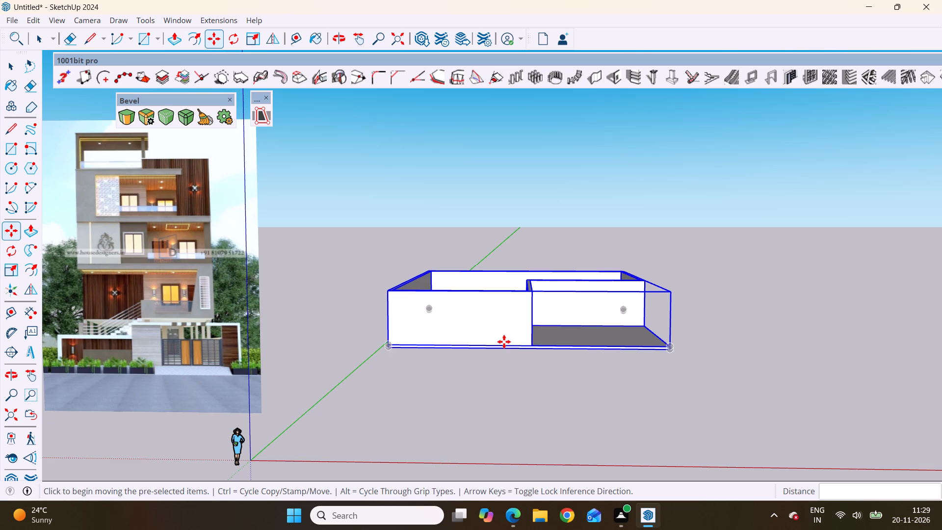
scroll(504, 341, down, 4)
scroll(494, 383, down, 1)
middle_drag(545, 415, 554, 417)
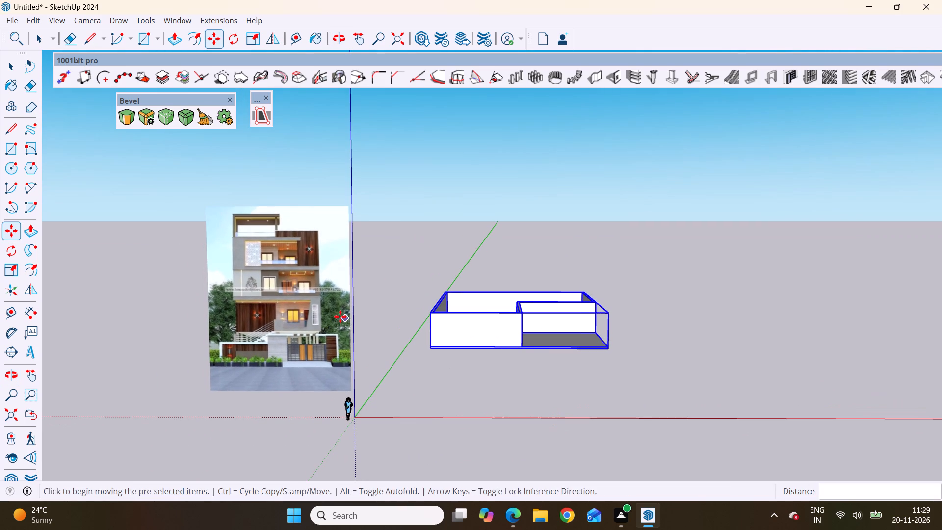
scroll(522, 352, up, 1)
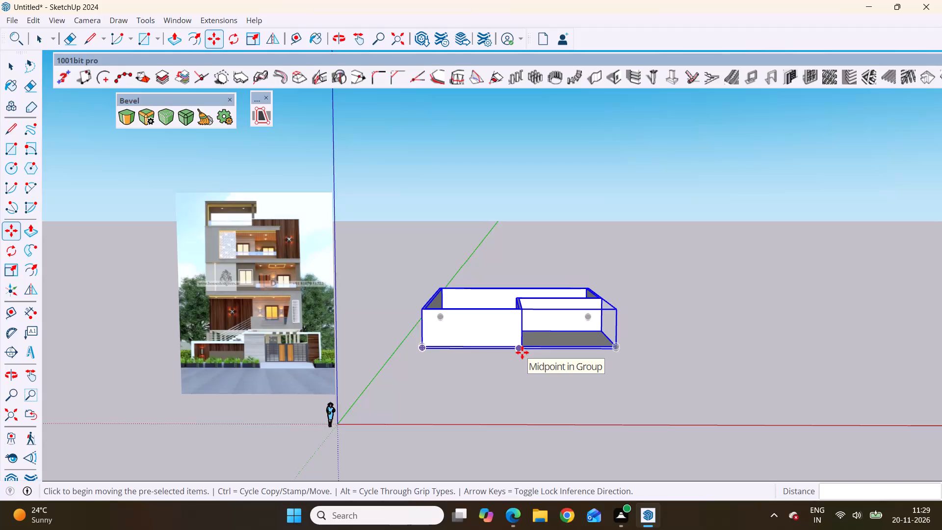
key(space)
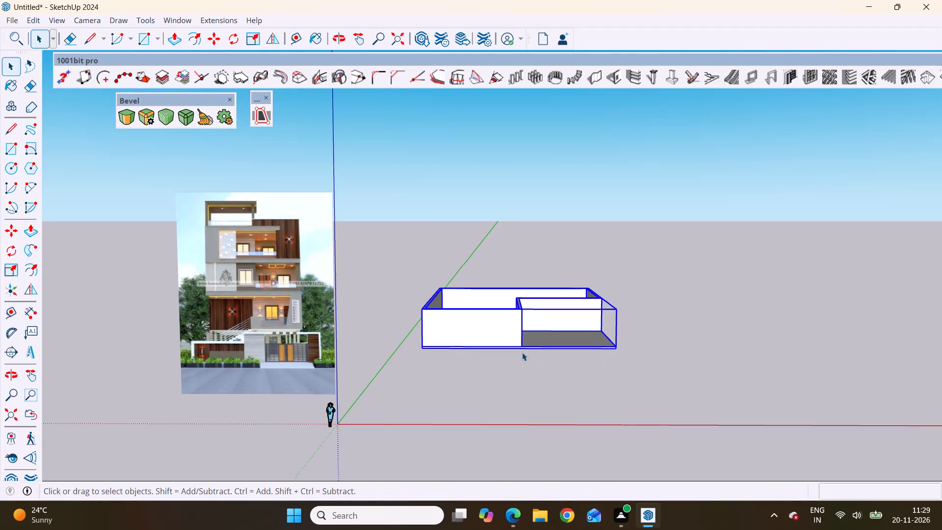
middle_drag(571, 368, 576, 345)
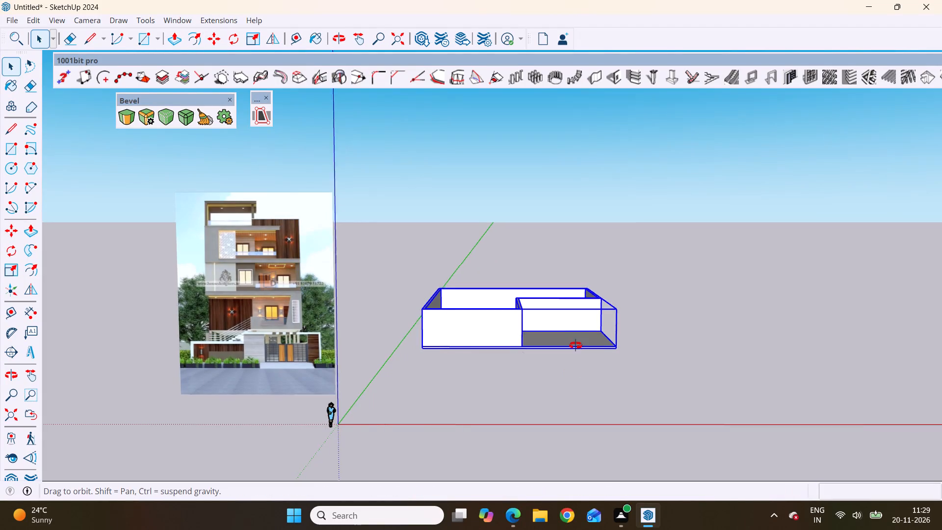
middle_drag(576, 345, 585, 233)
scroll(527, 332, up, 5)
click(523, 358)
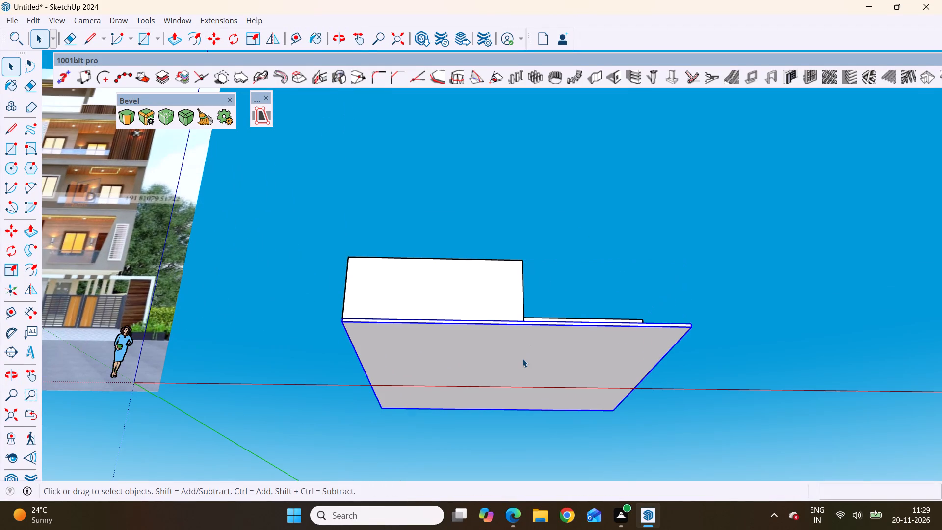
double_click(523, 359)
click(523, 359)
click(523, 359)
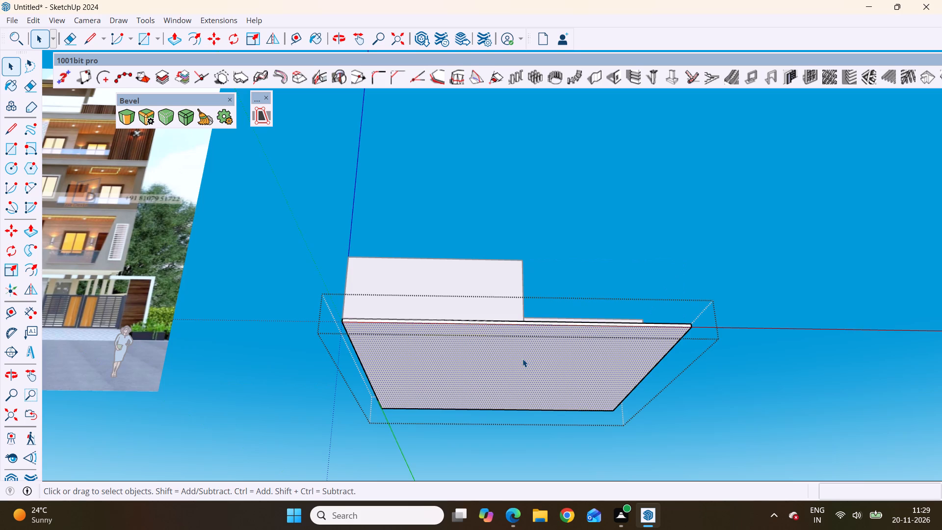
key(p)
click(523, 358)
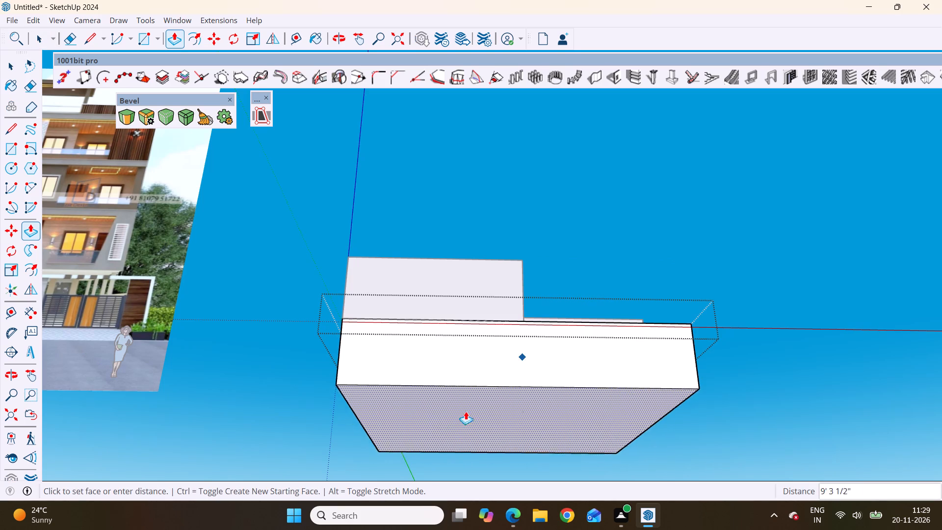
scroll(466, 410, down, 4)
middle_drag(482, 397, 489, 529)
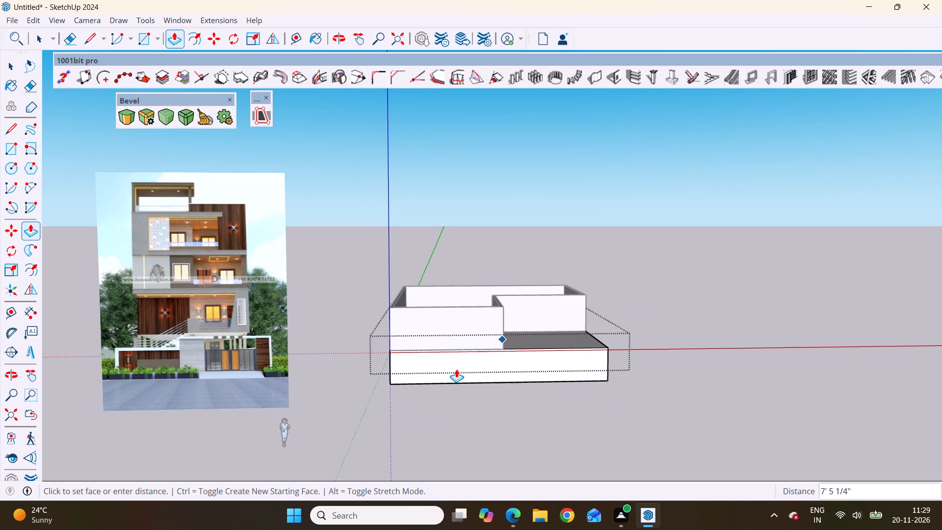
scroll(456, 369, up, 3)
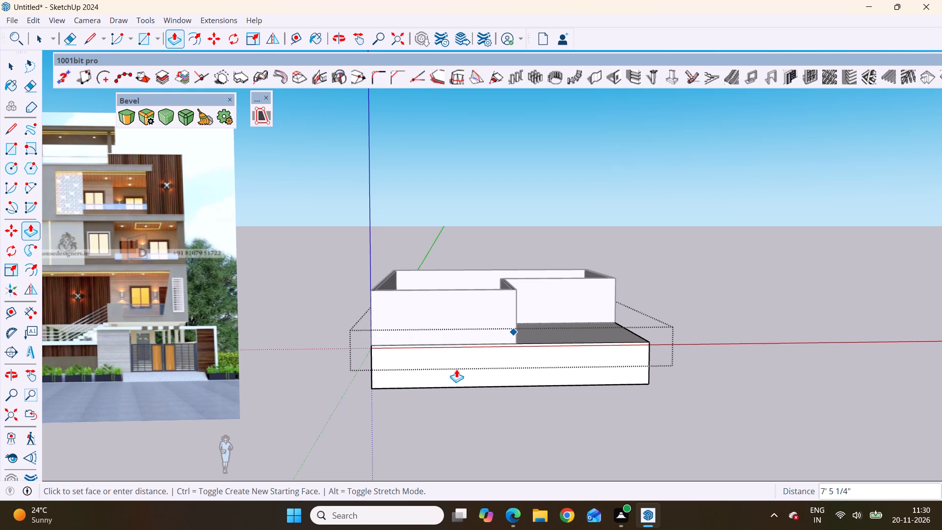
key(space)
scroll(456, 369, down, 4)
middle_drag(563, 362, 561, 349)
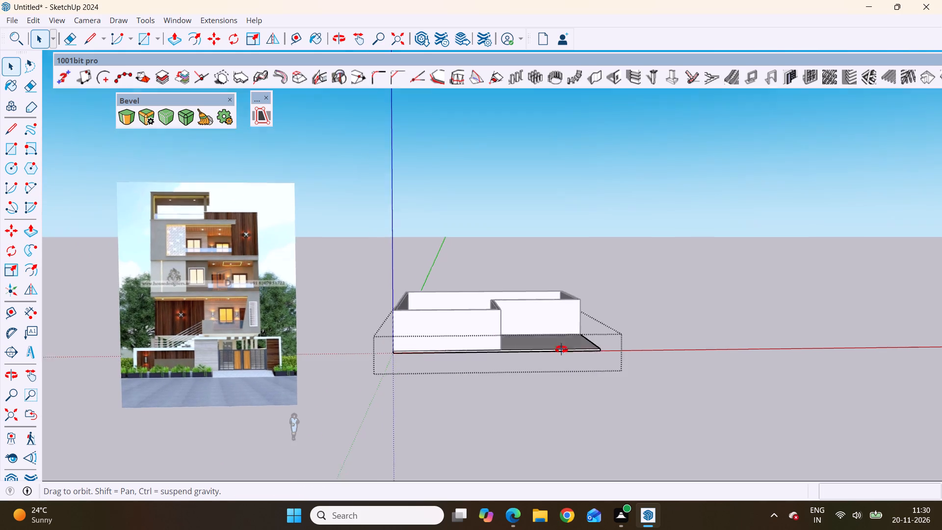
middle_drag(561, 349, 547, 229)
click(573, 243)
Open the base slab group for editing, facing its underside at the front corner beneath the walls.
scroll(522, 356, down, 2)
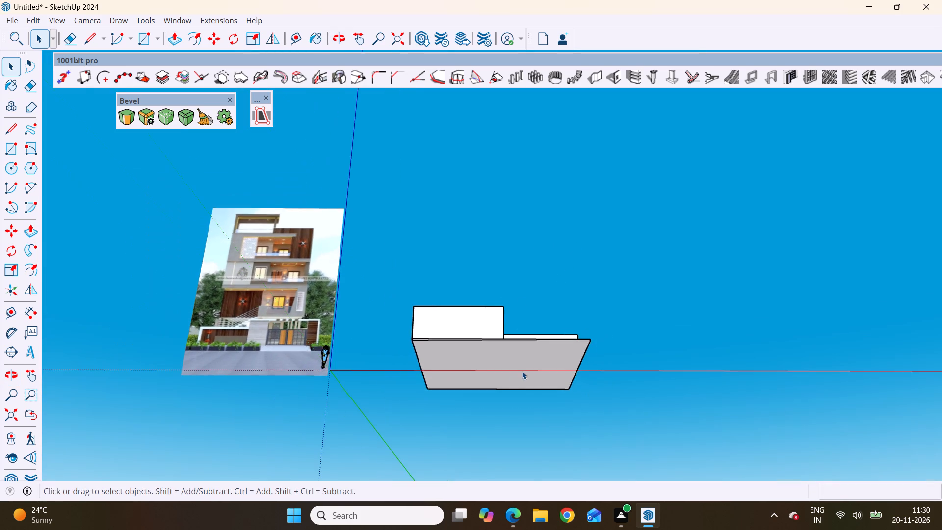
middle_drag(503, 379, 538, 492)
scroll(479, 375, up, 8)
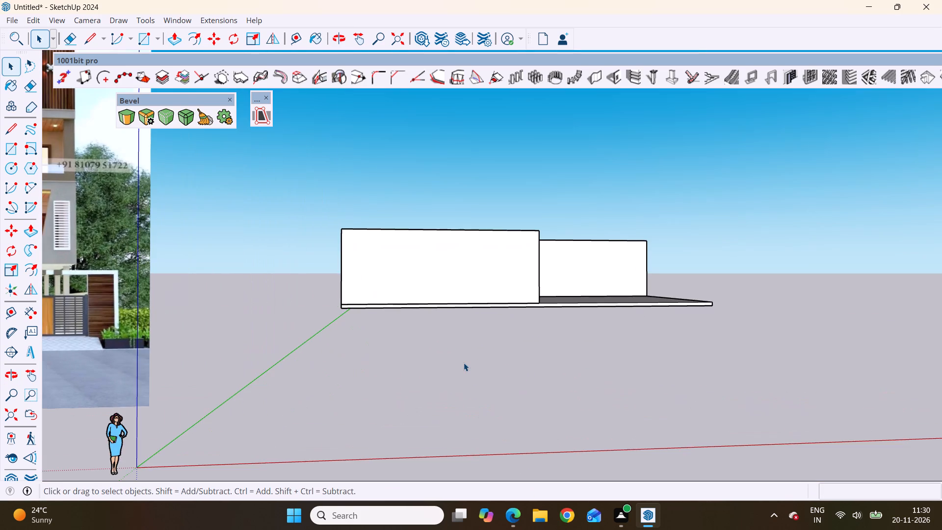
middle_drag(340, 364, 298, 255)
scroll(334, 319, up, 1)
scroll(339, 277, up, 5)
middle_drag(367, 298, 391, 294)
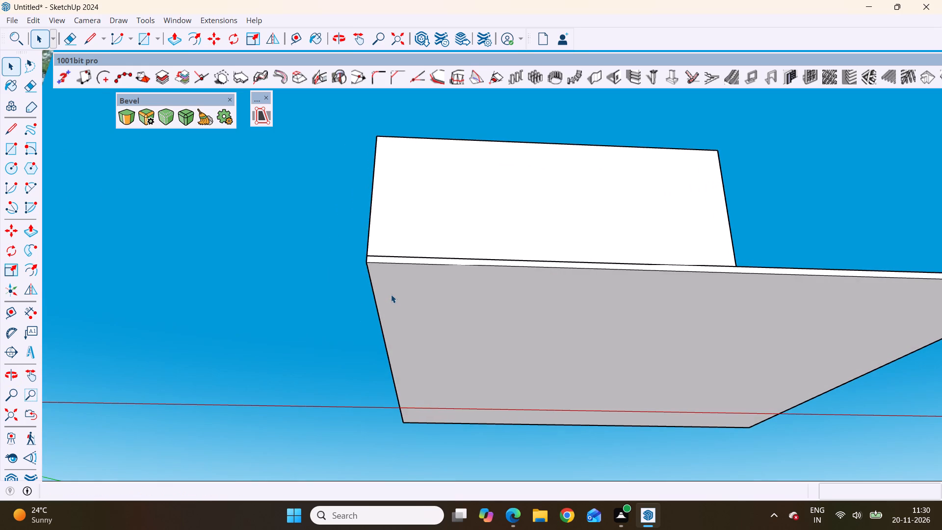
scroll(368, 265, up, 3)
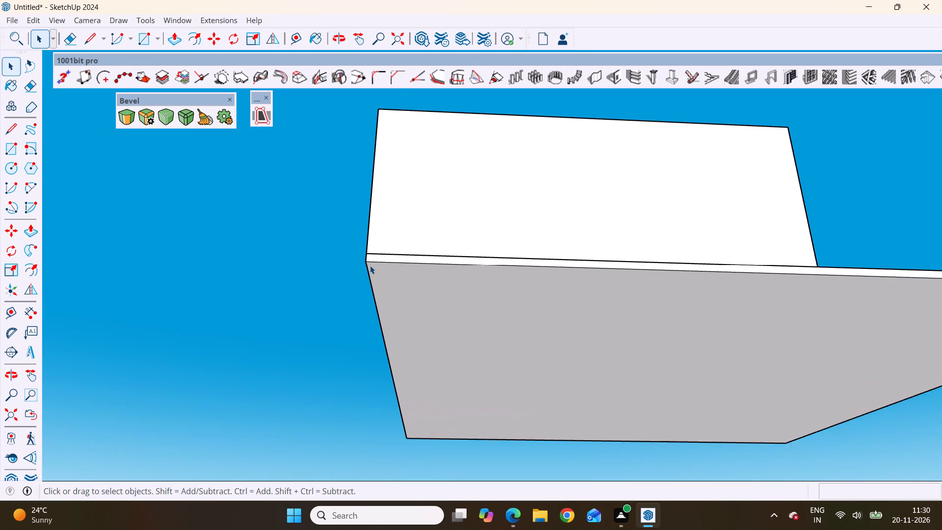
click(391, 291)
scroll(391, 280, up, 2)
double_click(391, 279)
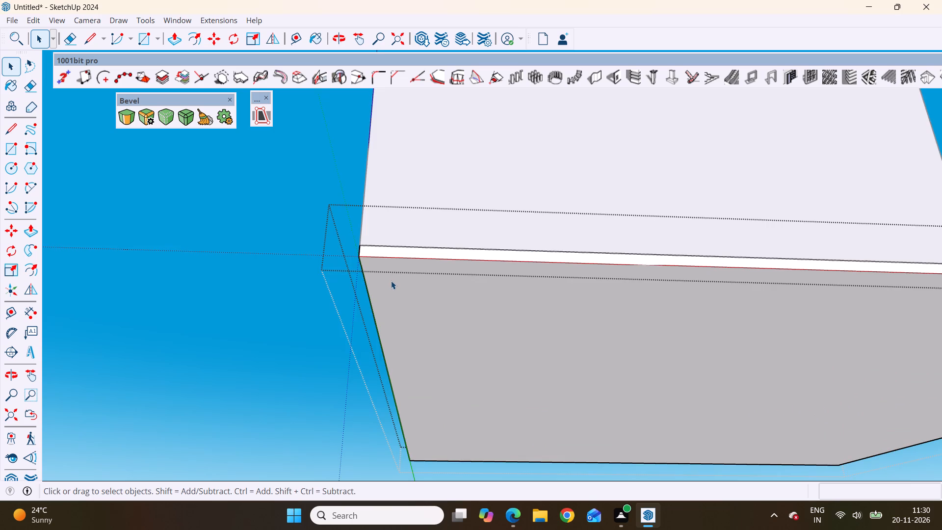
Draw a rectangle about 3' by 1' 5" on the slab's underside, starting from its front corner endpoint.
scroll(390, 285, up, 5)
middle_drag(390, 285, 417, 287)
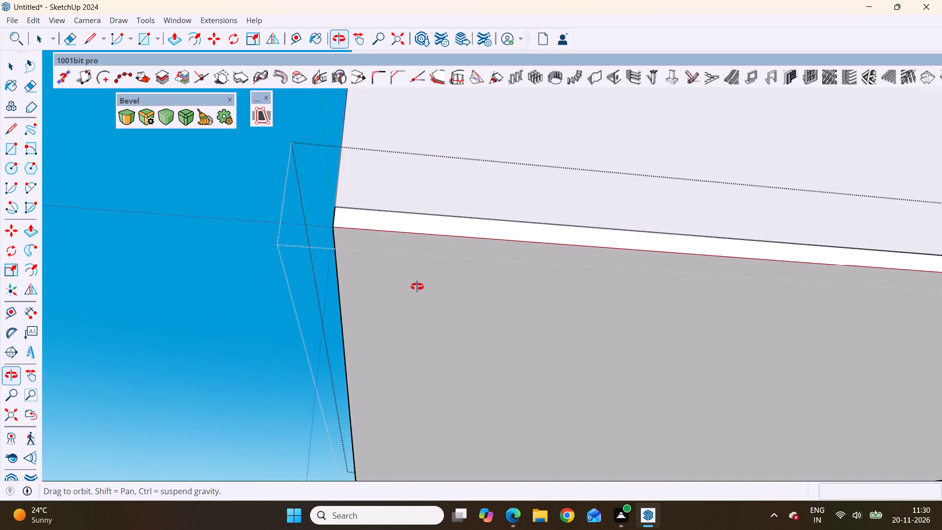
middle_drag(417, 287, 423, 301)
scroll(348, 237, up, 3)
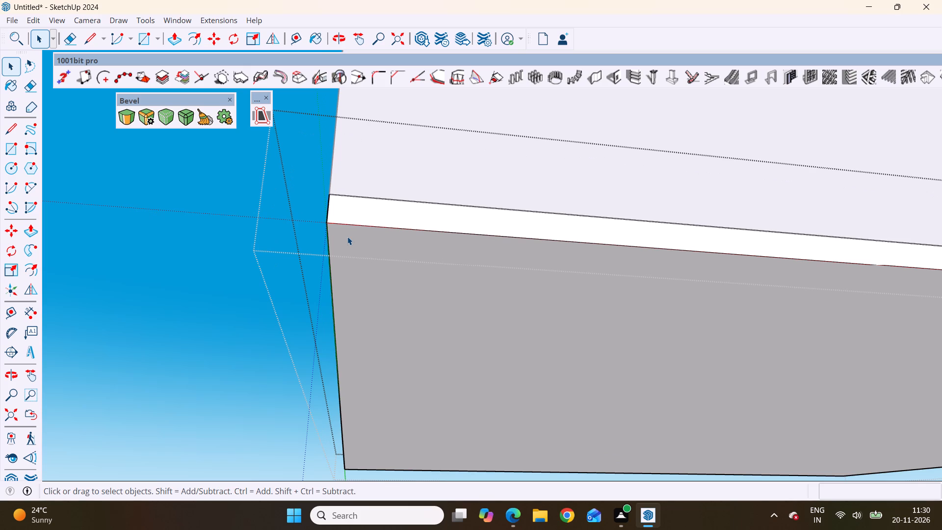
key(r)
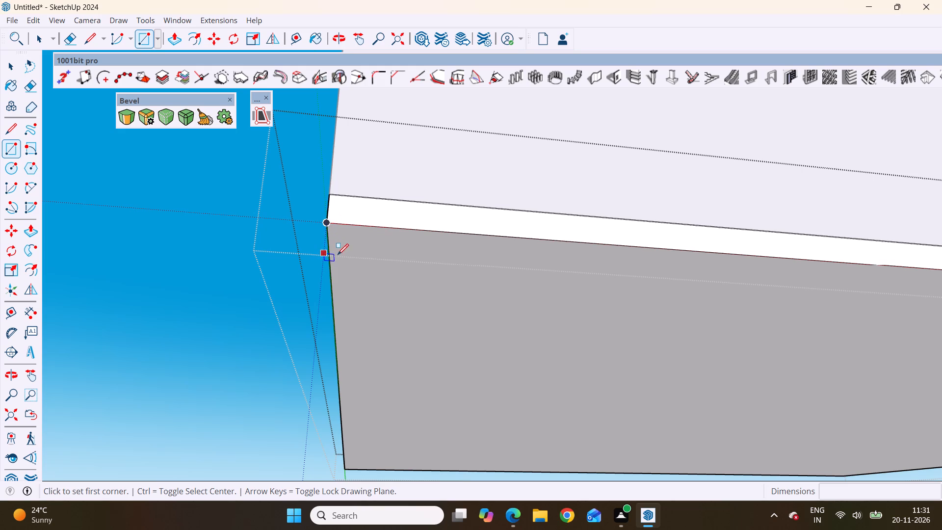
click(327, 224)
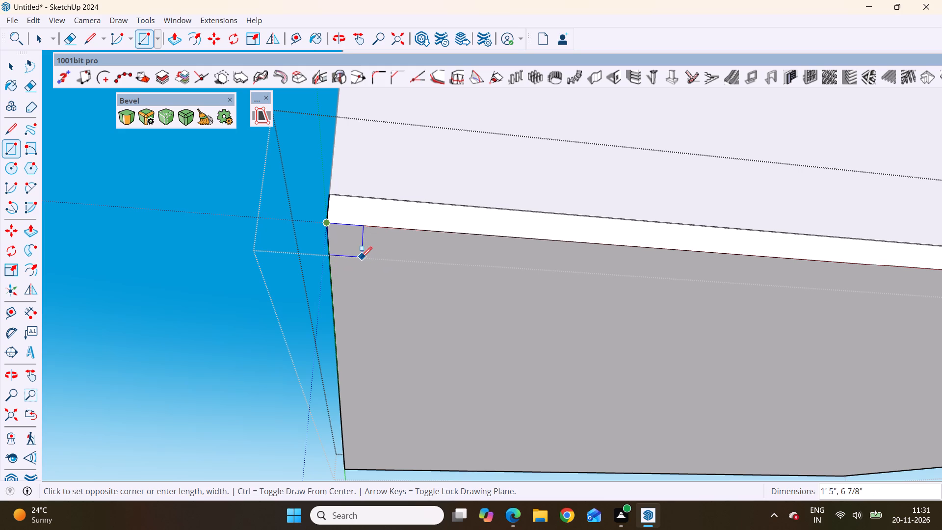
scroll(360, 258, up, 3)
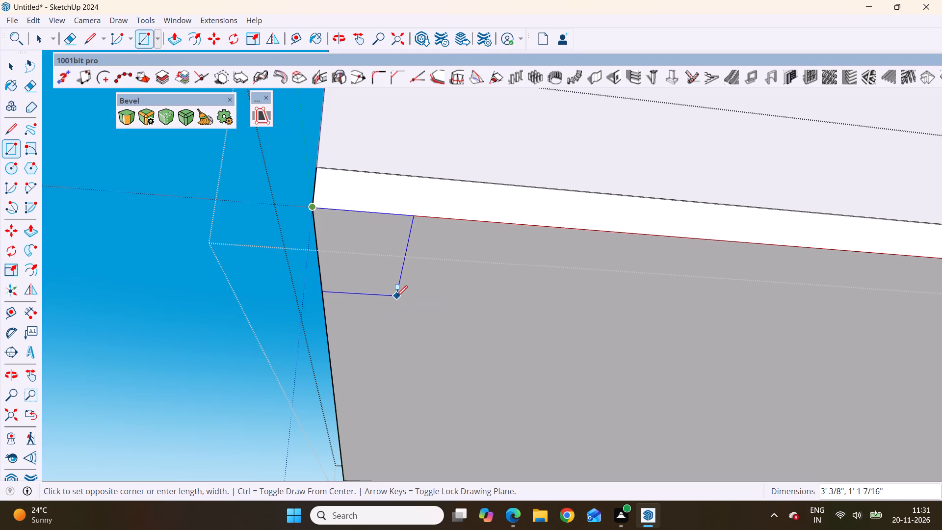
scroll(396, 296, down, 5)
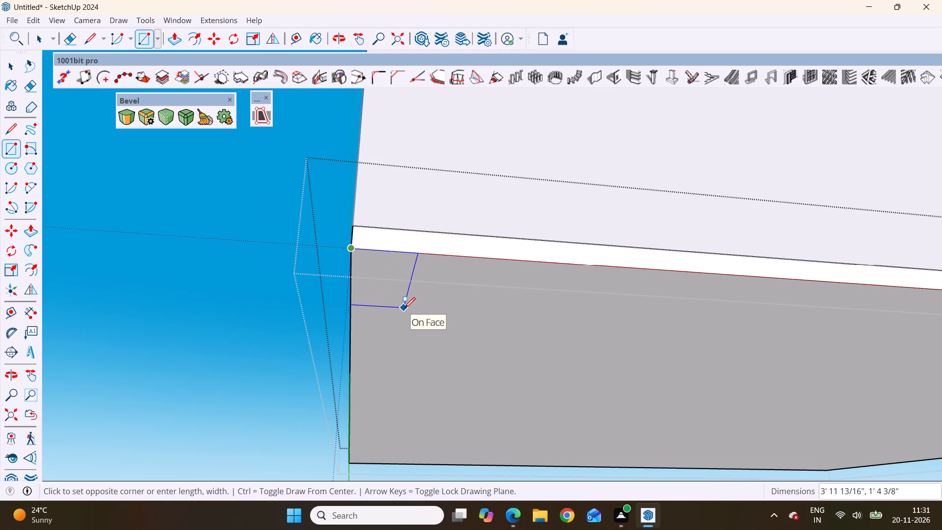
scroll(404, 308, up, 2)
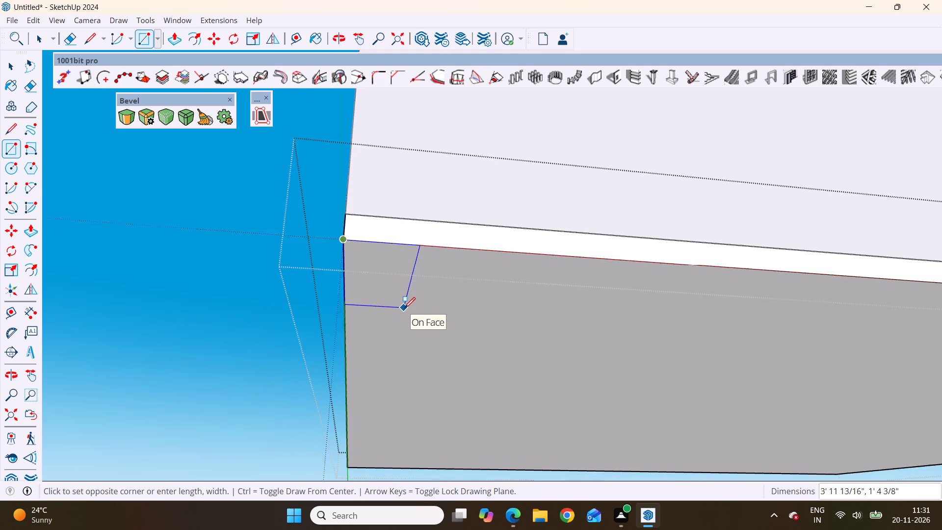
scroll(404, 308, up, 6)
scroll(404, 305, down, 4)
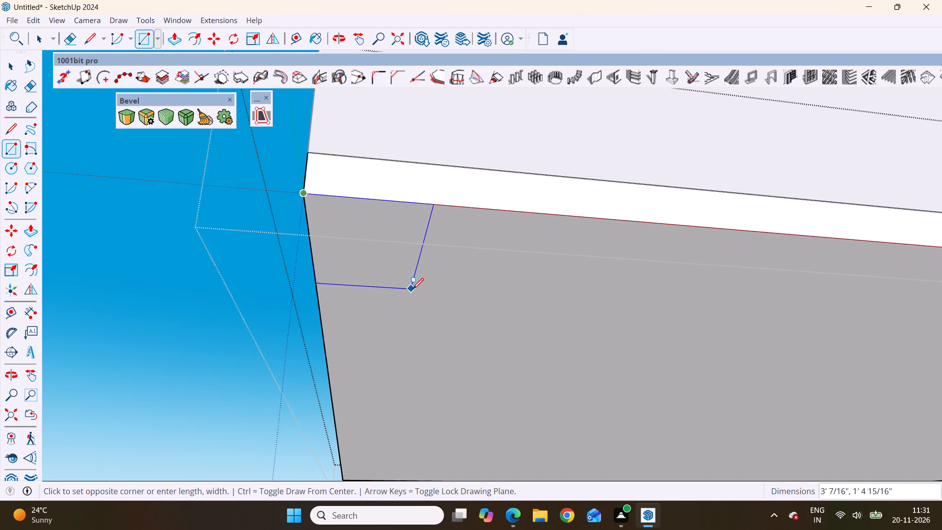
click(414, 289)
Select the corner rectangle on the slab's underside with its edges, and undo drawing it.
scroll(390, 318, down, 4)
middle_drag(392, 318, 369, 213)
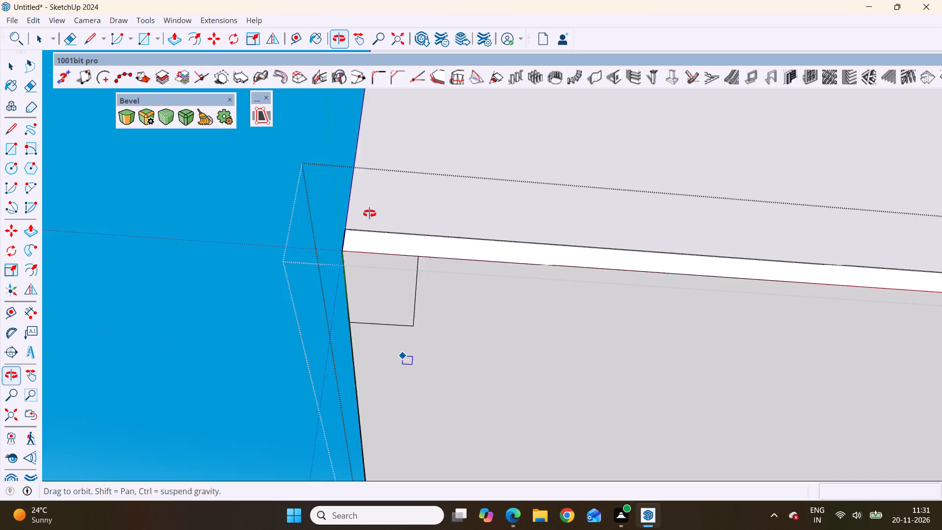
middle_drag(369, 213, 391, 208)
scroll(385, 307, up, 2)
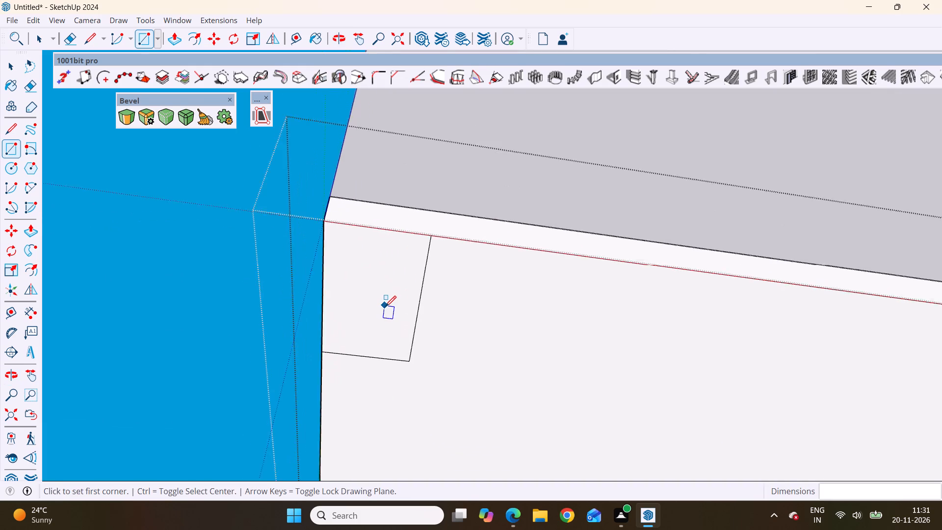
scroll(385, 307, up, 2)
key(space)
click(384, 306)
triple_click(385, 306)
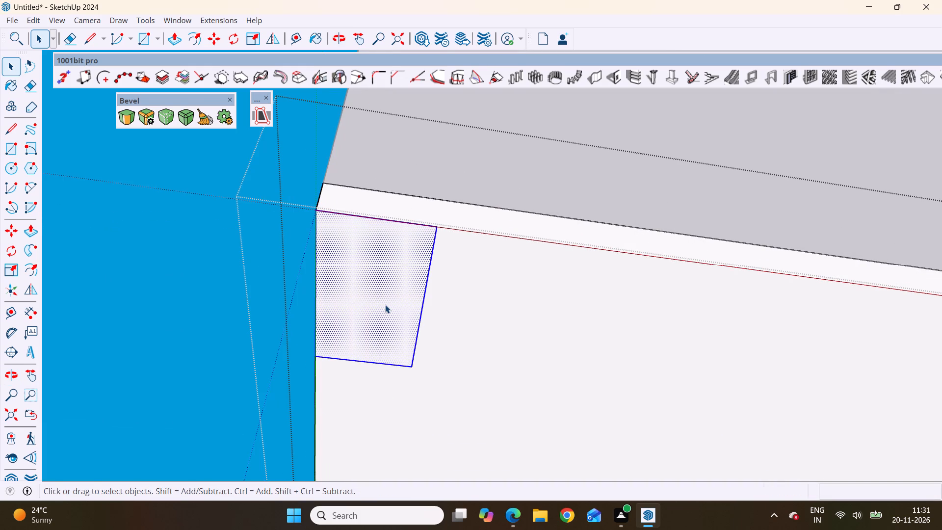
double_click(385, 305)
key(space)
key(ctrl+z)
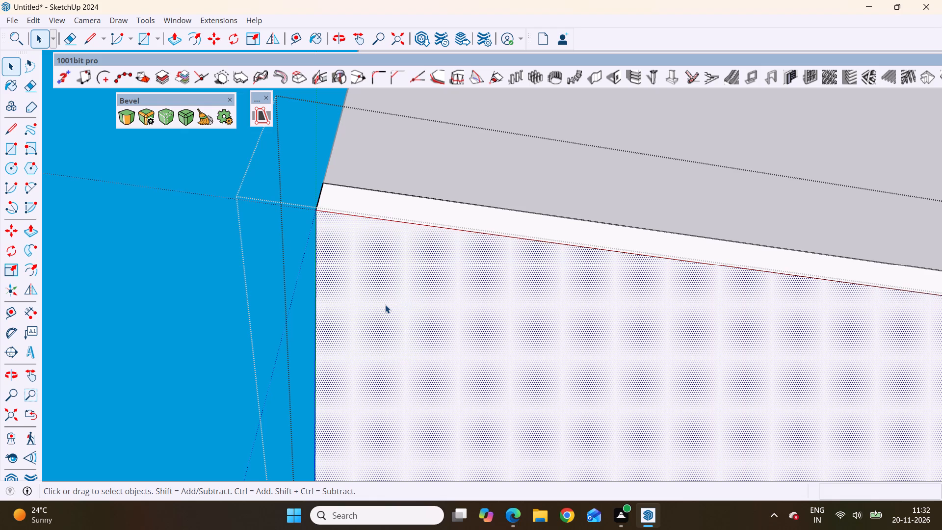
Draw a new rectangle about 2' by 1' 5" on the slab's underside from the same front corner.
key(r)
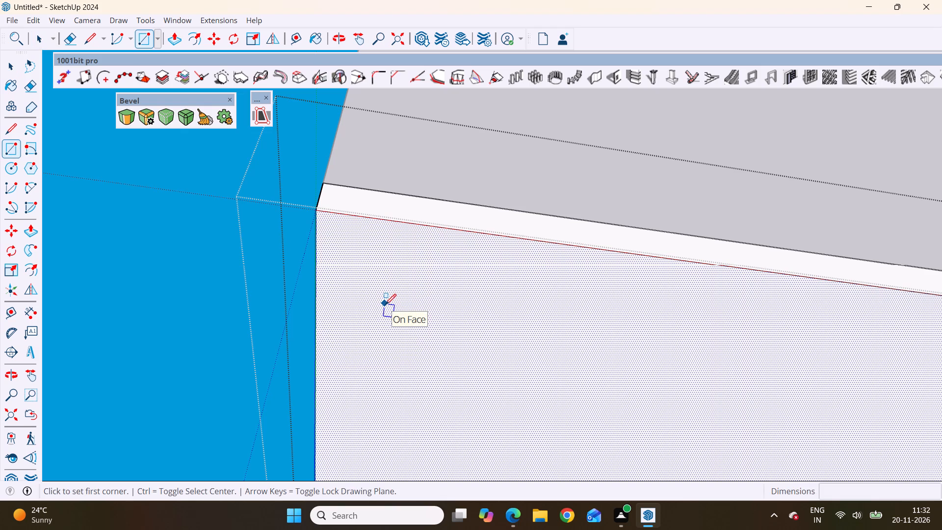
click(318, 211)
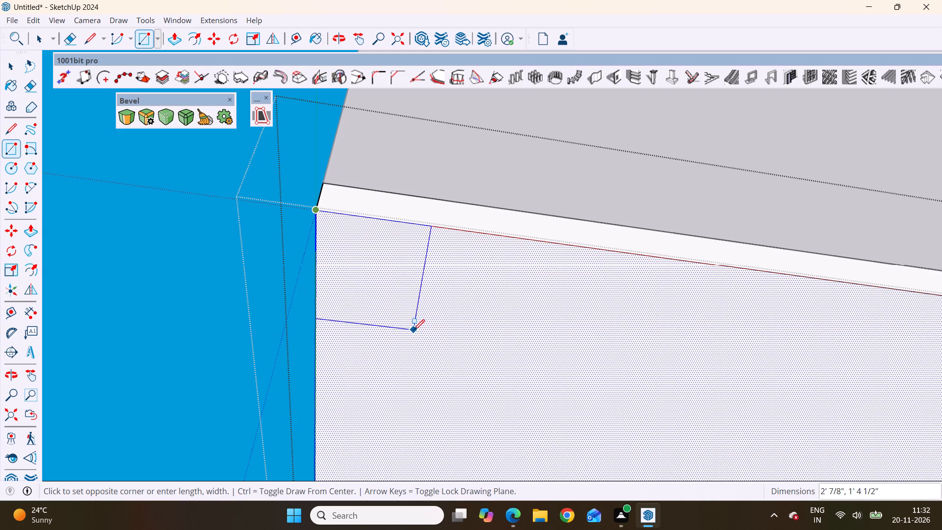
click(424, 338)
Select the corner rectangle's face together with its bounding edges on the slab's underside.
scroll(380, 375, down, 5)
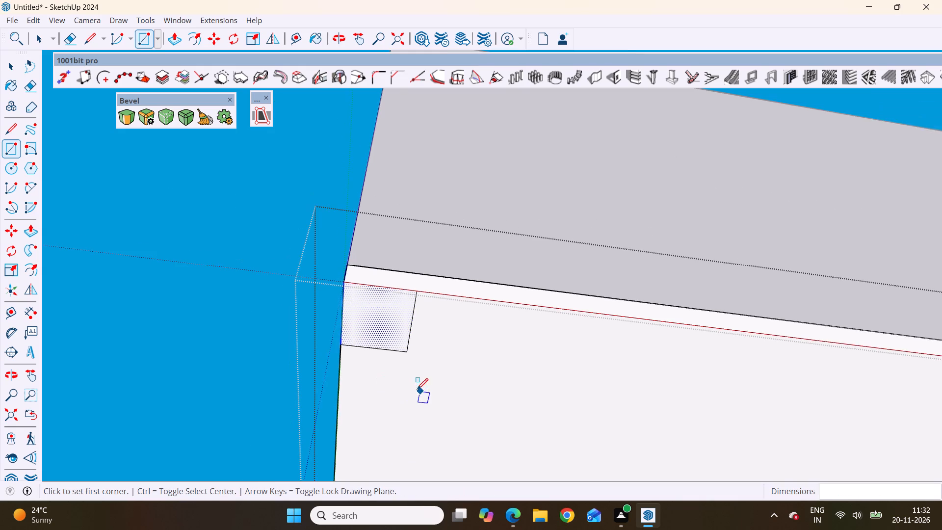
scroll(402, 369, down, 4)
middle_drag(402, 369, 387, 497)
scroll(389, 417, up, 1)
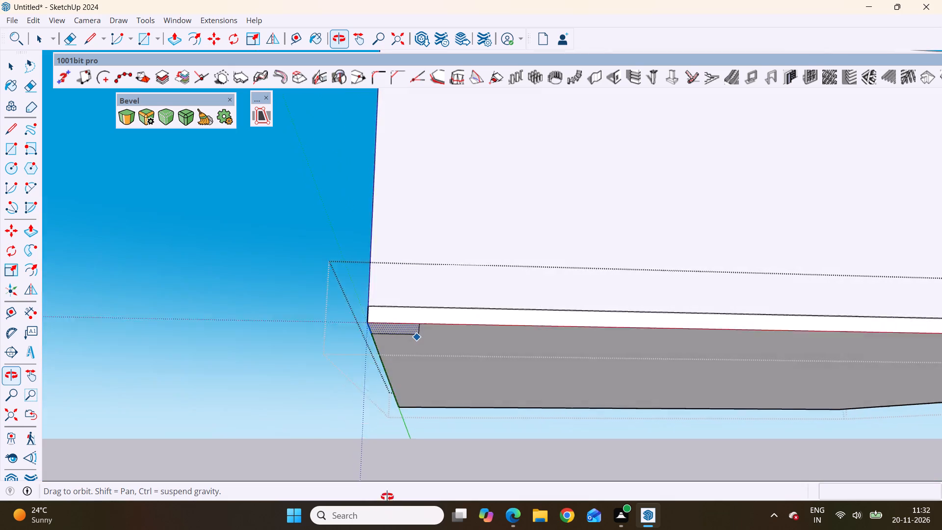
middle_drag(387, 497, 417, 265)
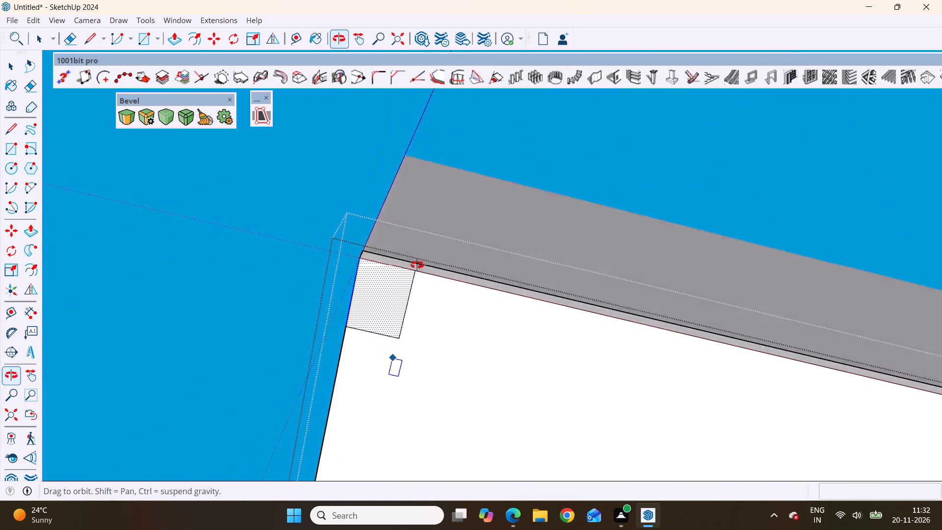
middle_drag(417, 265, 416, 296)
scroll(409, 339, up, 6)
key(space)
double_click(367, 318)
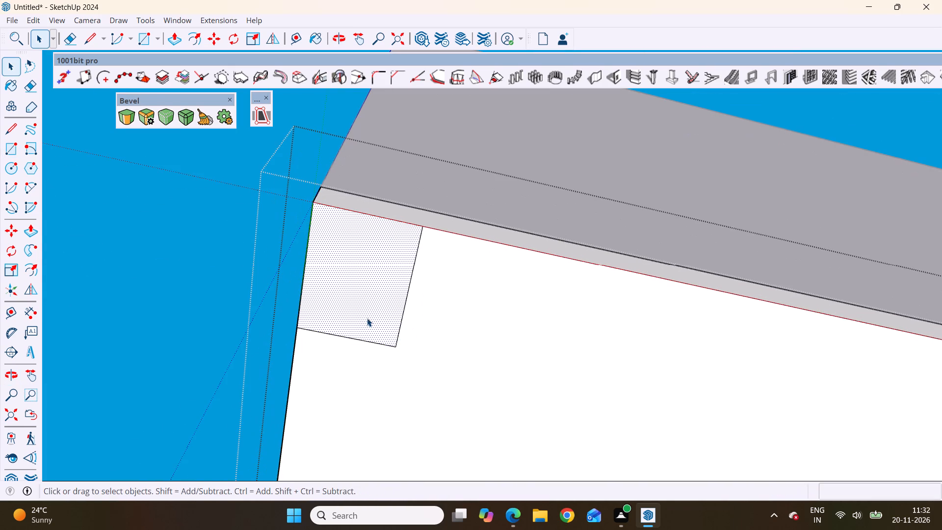
click(367, 318)
double_click(367, 318)
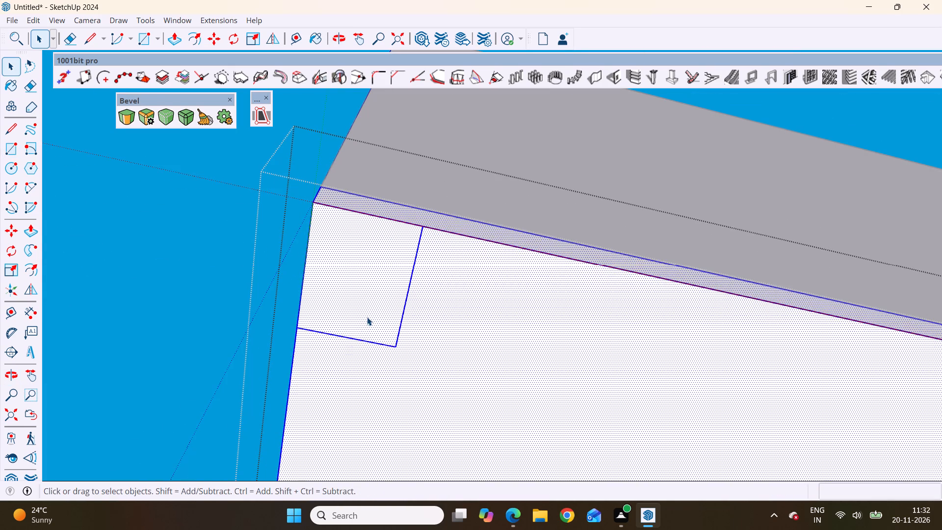
double_click(367, 317)
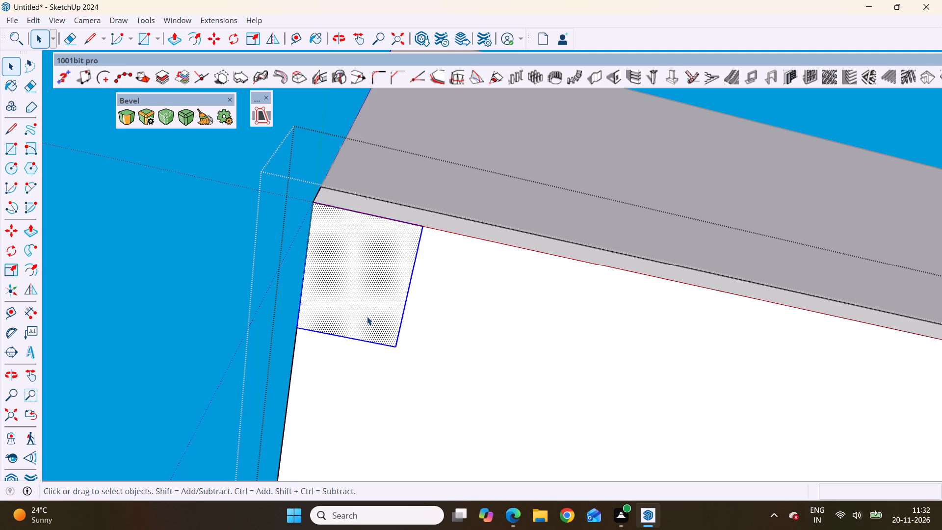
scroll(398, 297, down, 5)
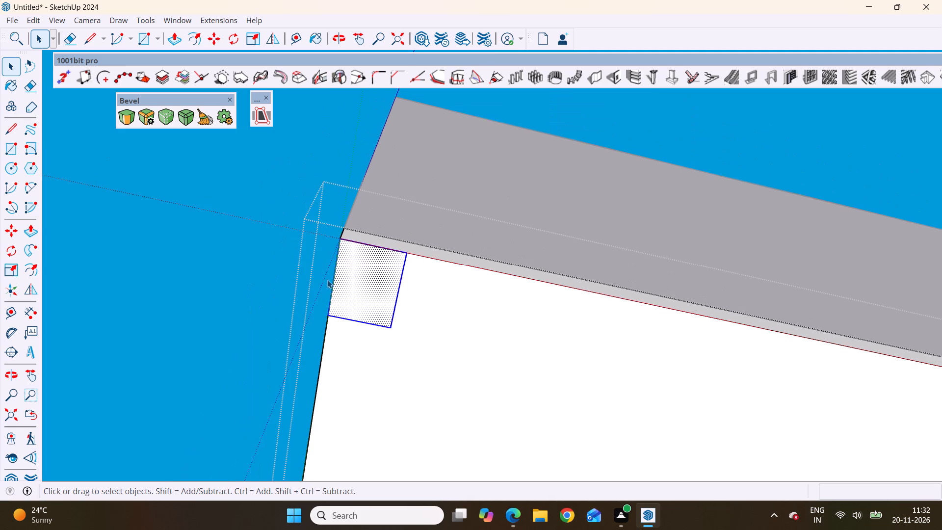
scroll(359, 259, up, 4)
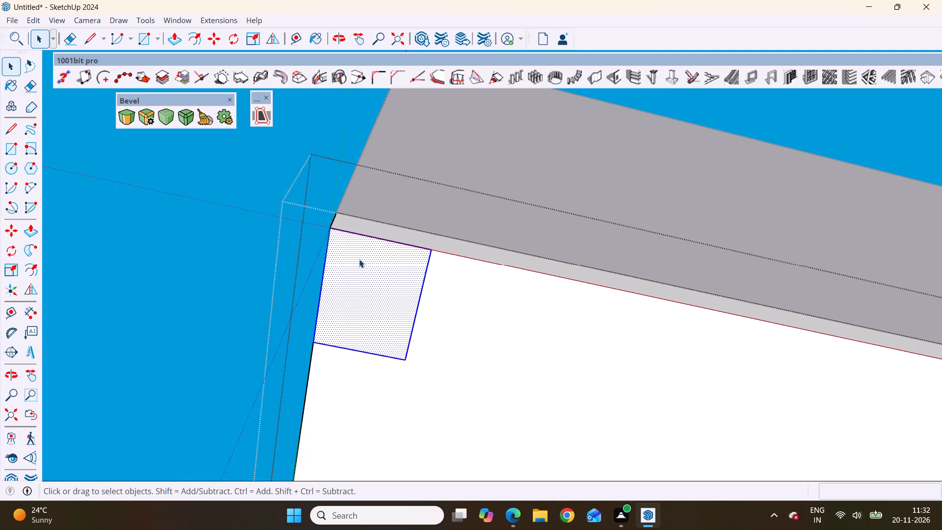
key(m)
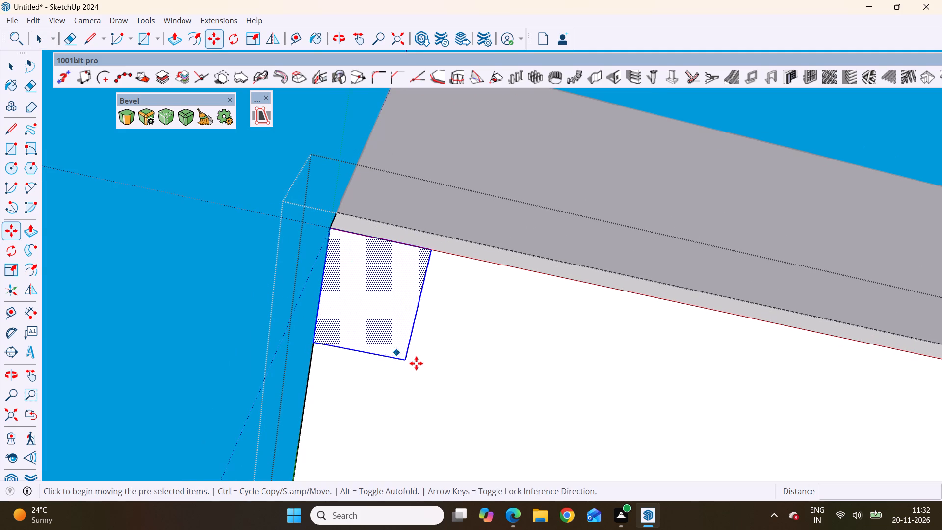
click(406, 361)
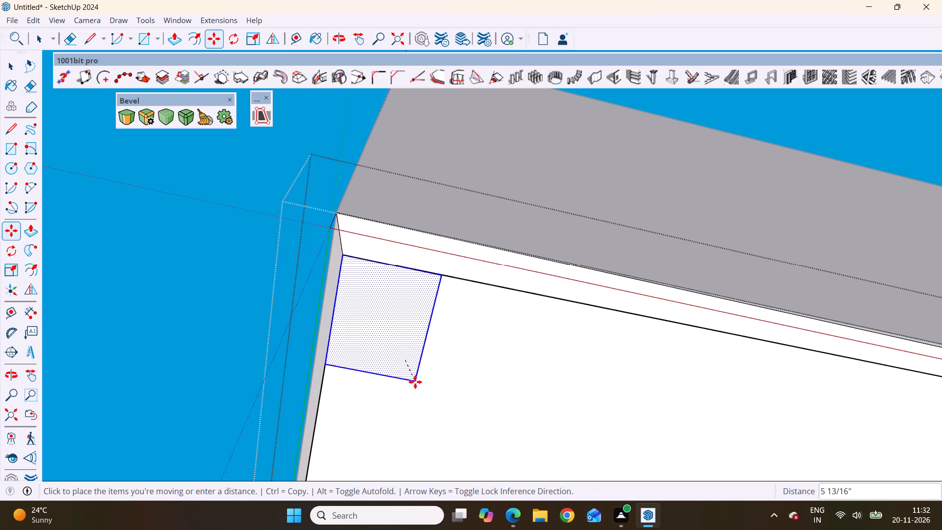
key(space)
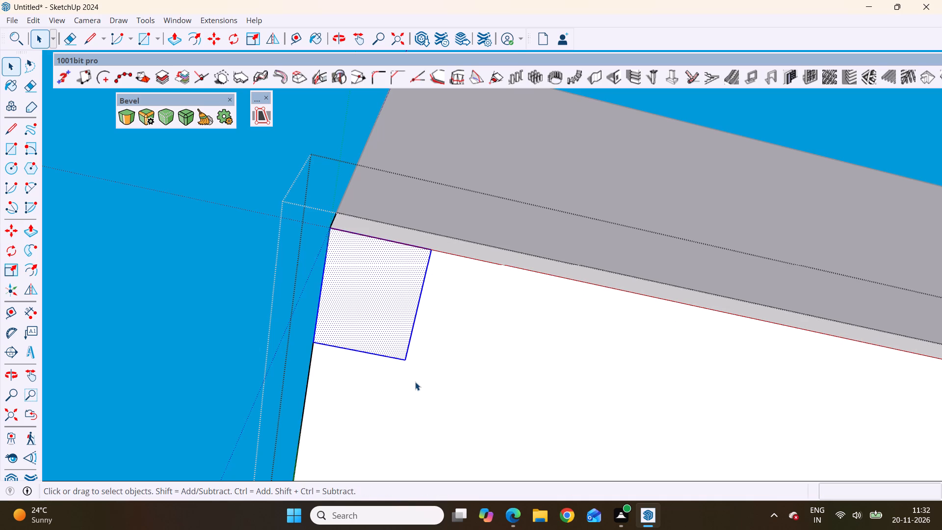
Make the selected corner rectangle a component with the default settings, leaving replacement of the selection off.
right_click(370, 312)
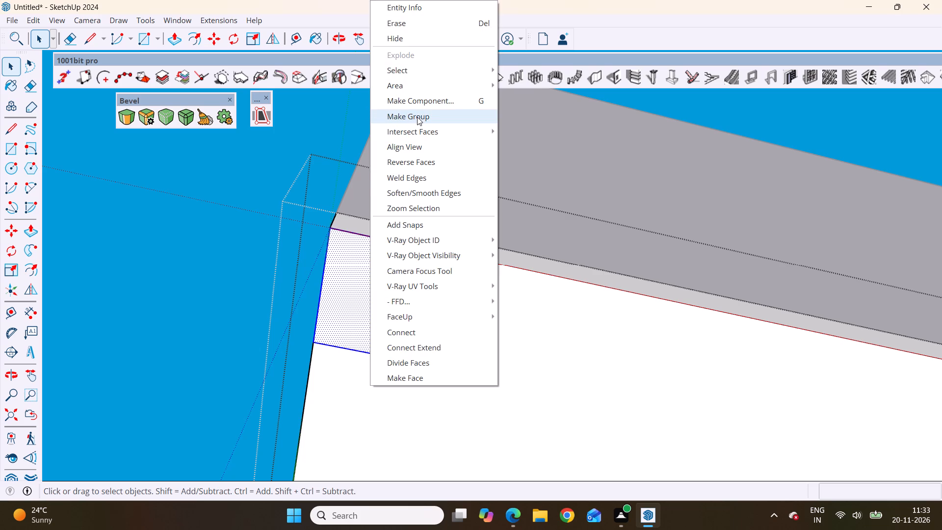
click(419, 101)
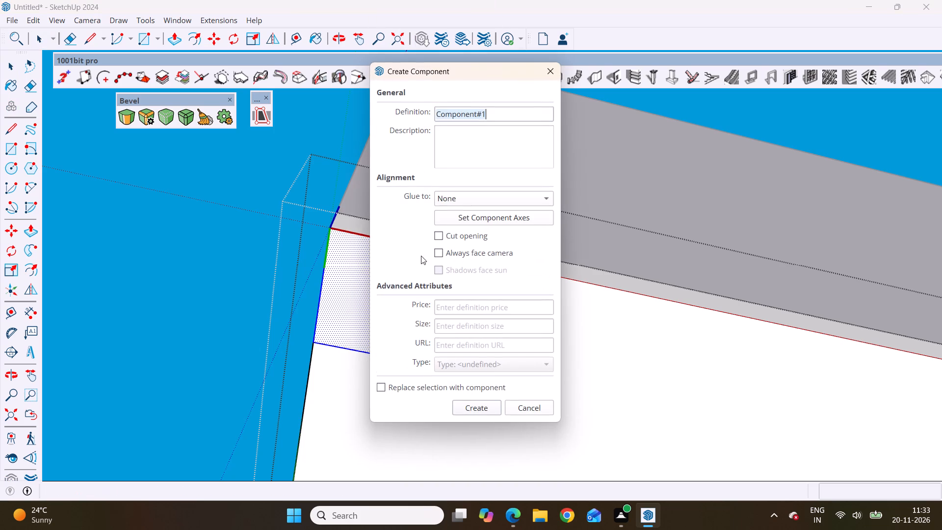
click(479, 409)
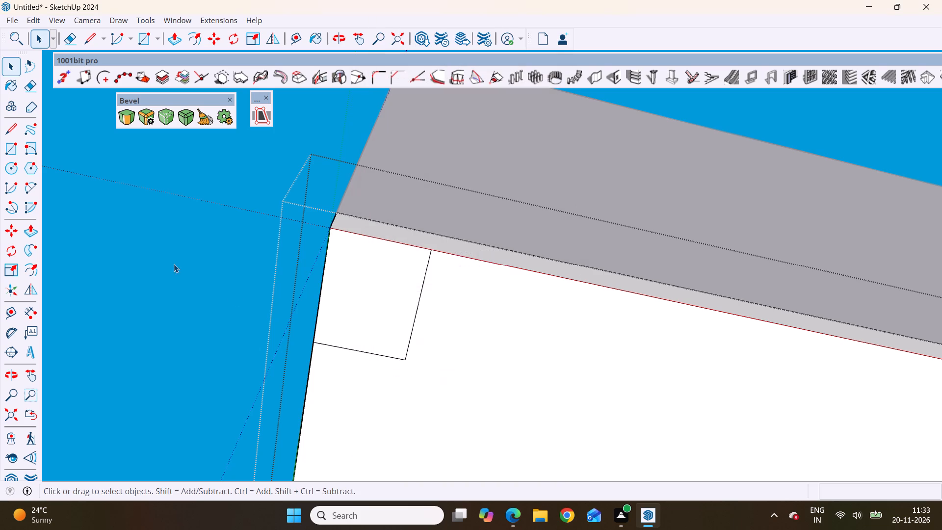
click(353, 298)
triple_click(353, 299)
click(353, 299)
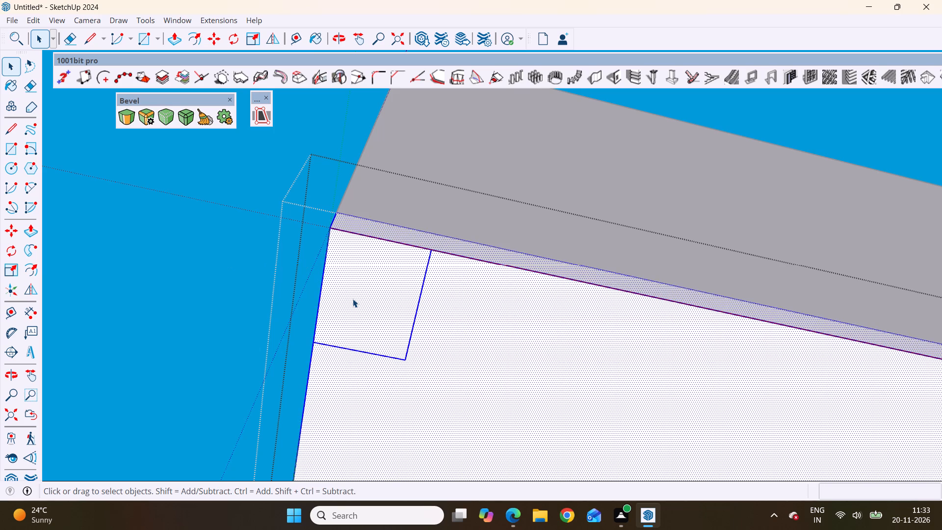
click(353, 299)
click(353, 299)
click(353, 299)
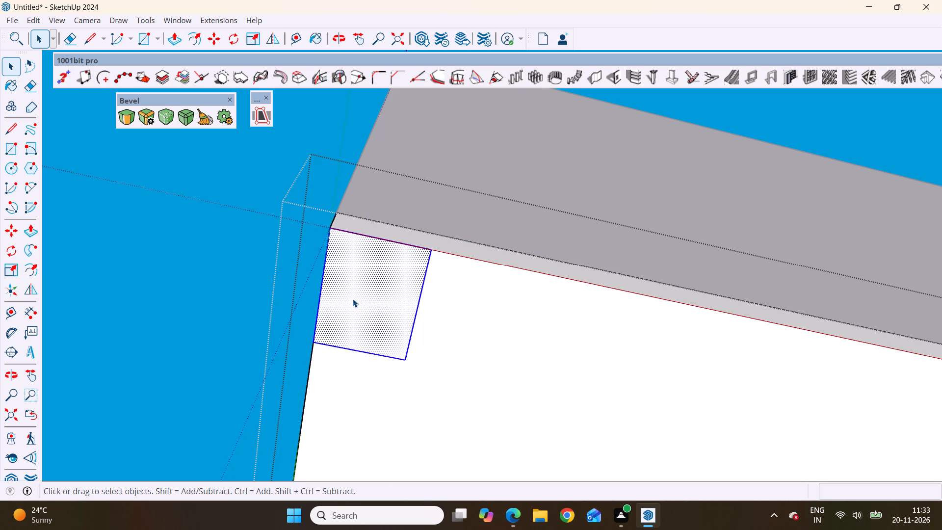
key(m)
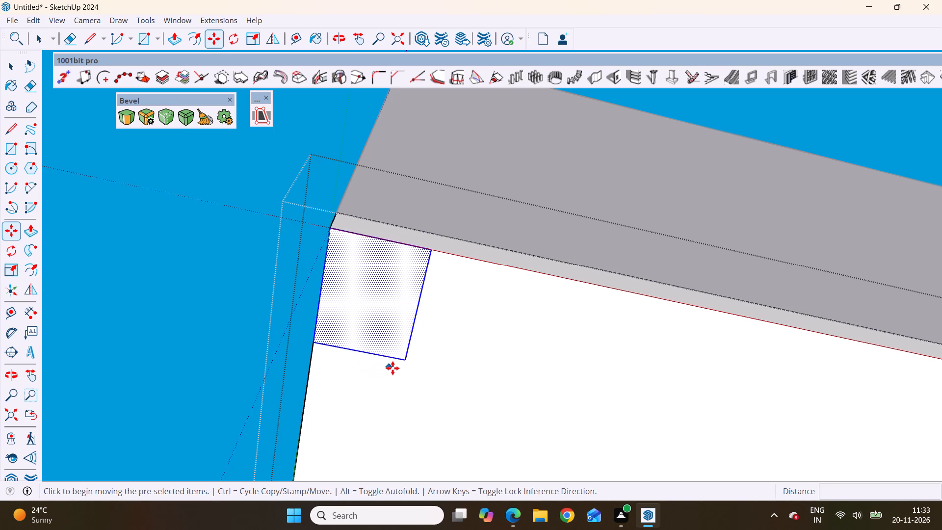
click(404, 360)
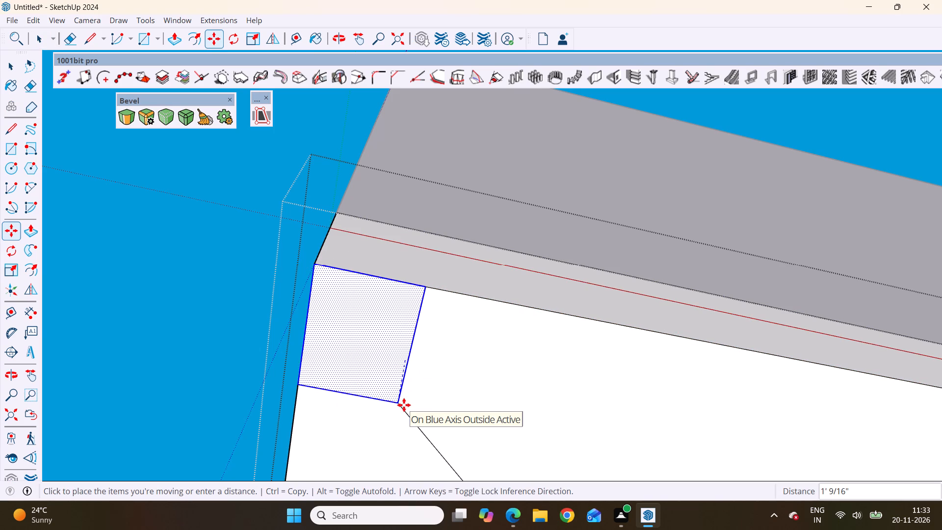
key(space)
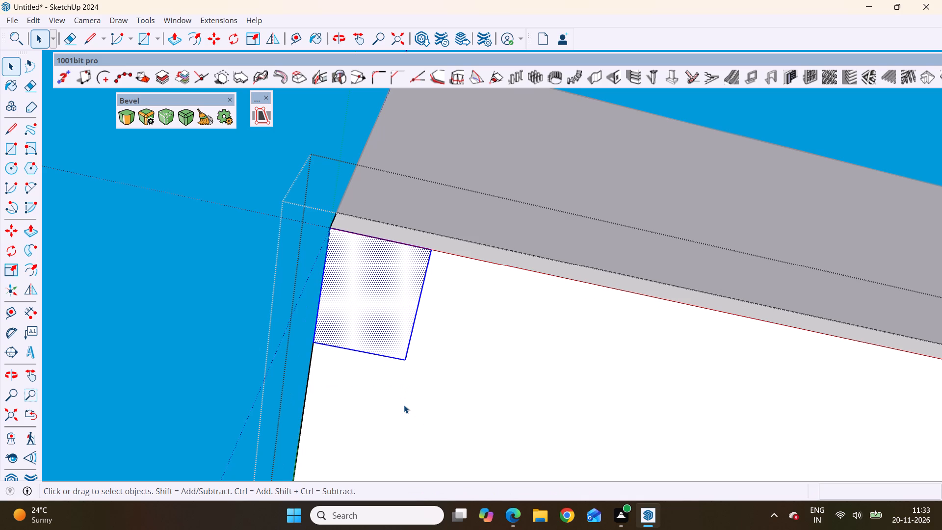
Undo drawing the corner rectangle on the slab's underside.
key(ctrl+z)
key(ctrl+z)
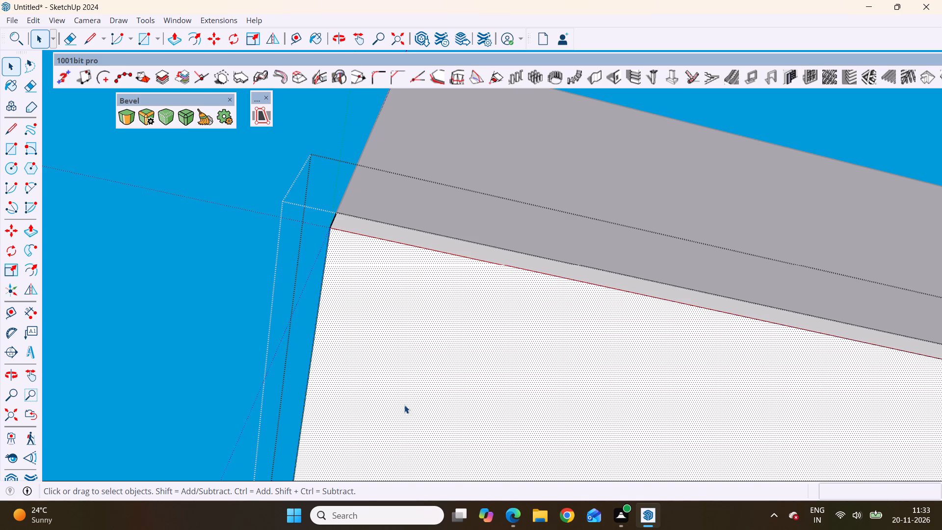
Draw a rectangle about 1' 9" by 1' 5" on the slab's underside, starting from the same front corner.
key(r)
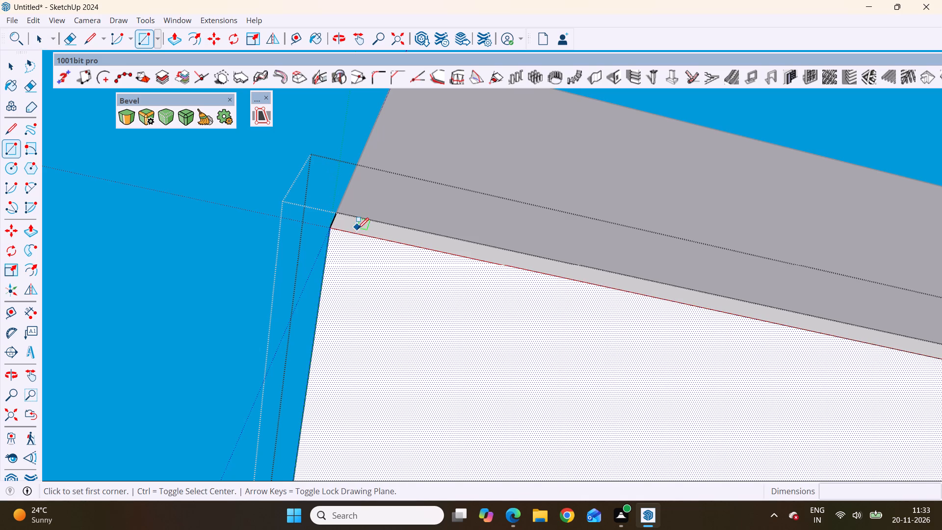
click(329, 231)
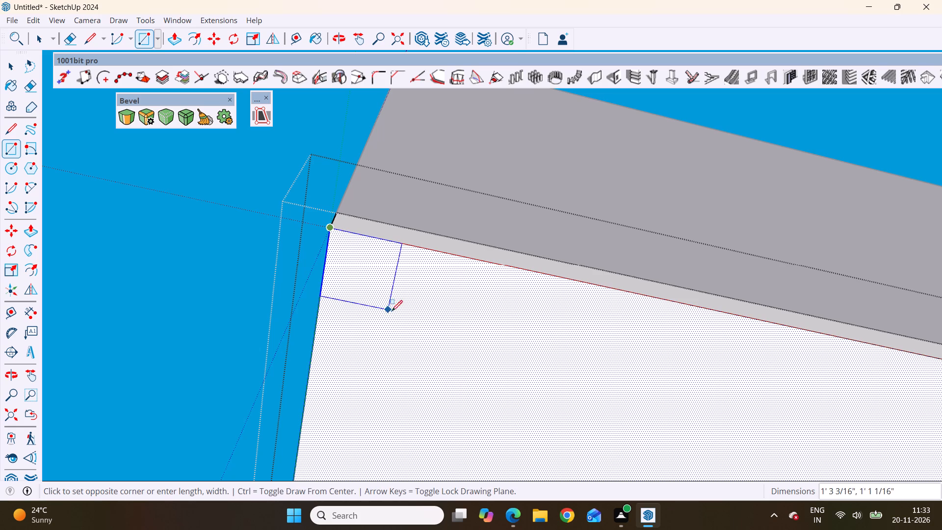
click(405, 337)
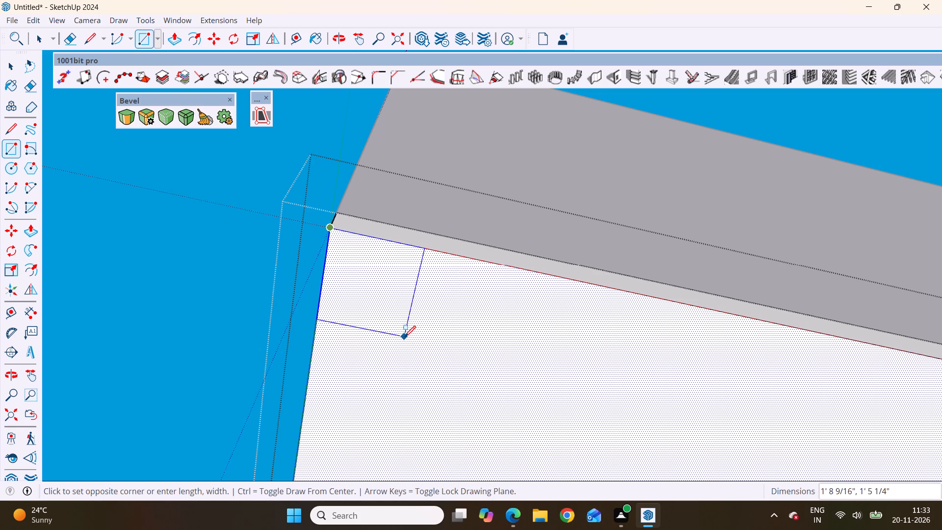
Select the new corner rectangle's face with its bounding edges and make them a group.
scroll(396, 365, down, 5)
middle_drag(397, 380, 387, 270)
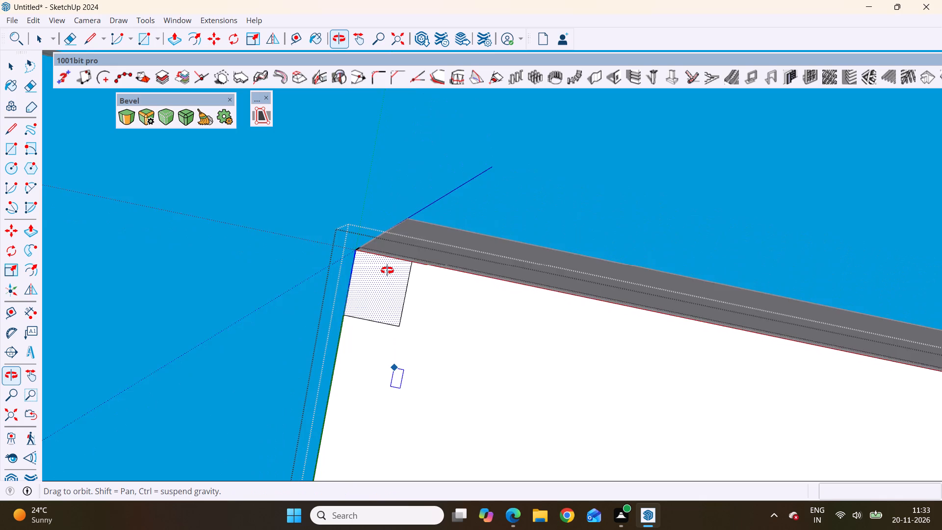
middle_drag(387, 270, 394, 316)
scroll(380, 325, up, 2)
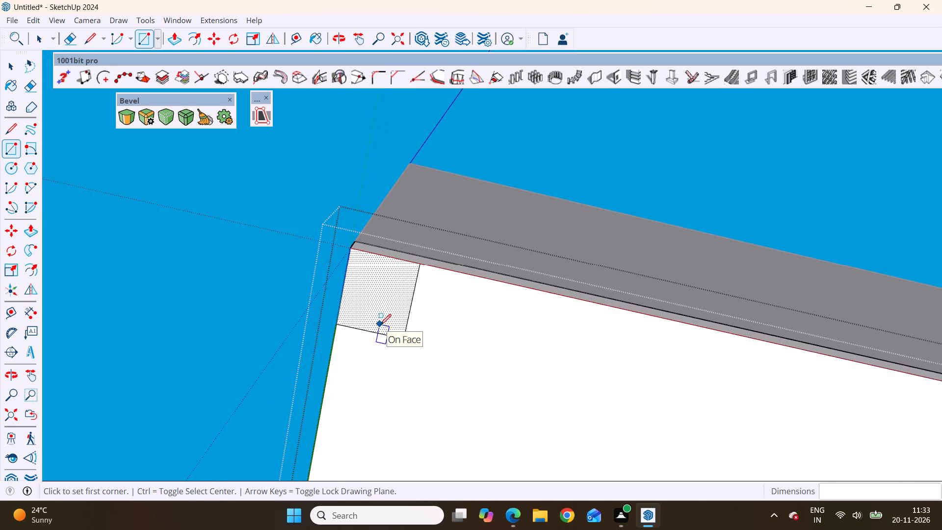
key(space)
click(375, 308)
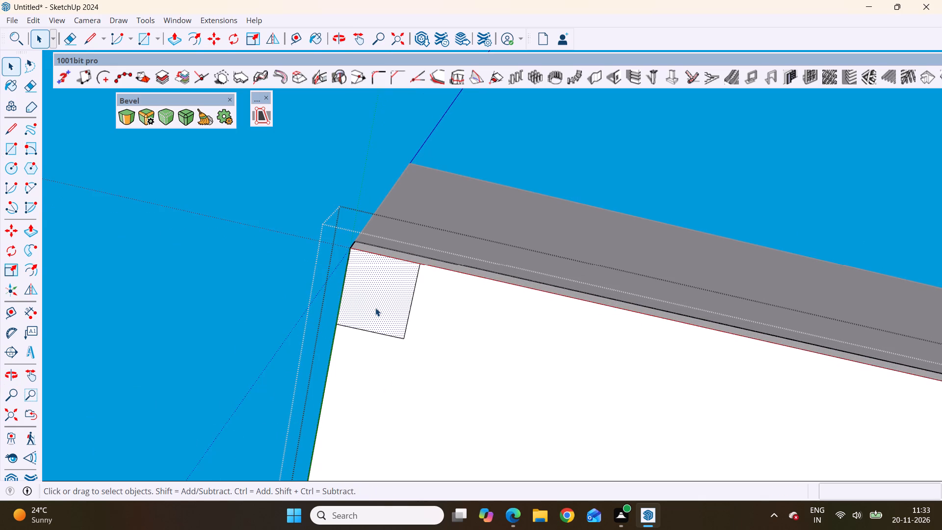
double_click(375, 308)
click(375, 308)
click(375, 308)
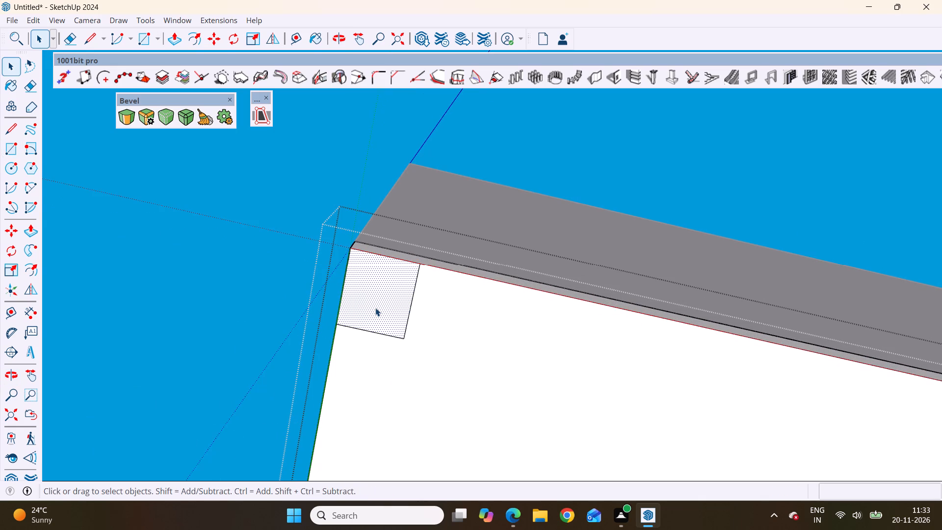
double_click(375, 308)
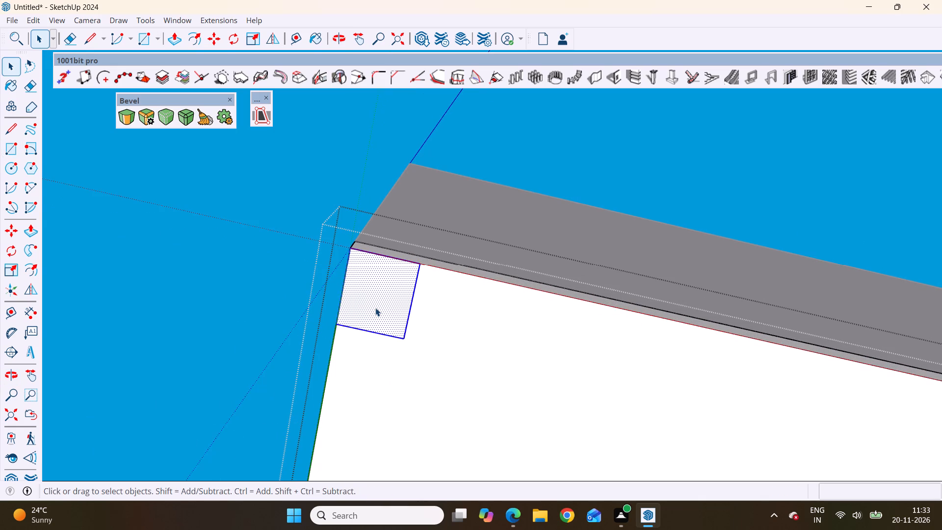
right_click(375, 308)
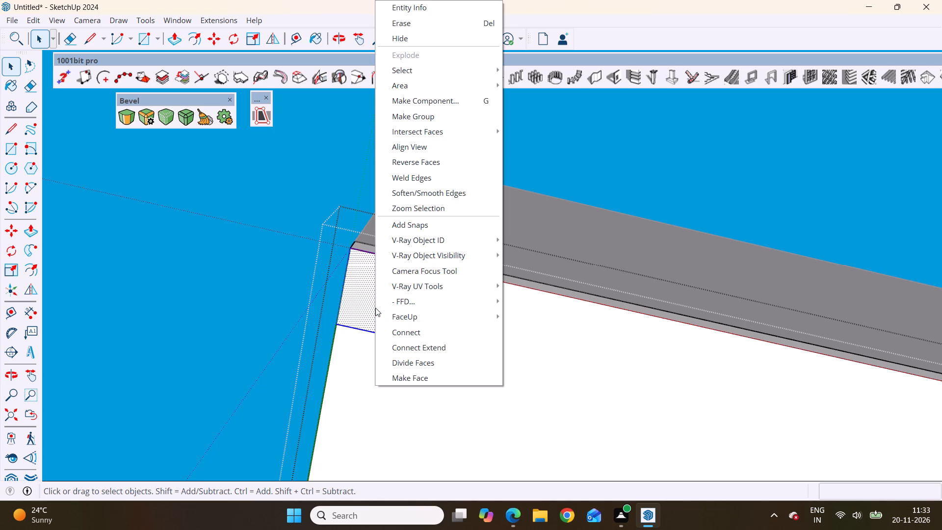
click(409, 114)
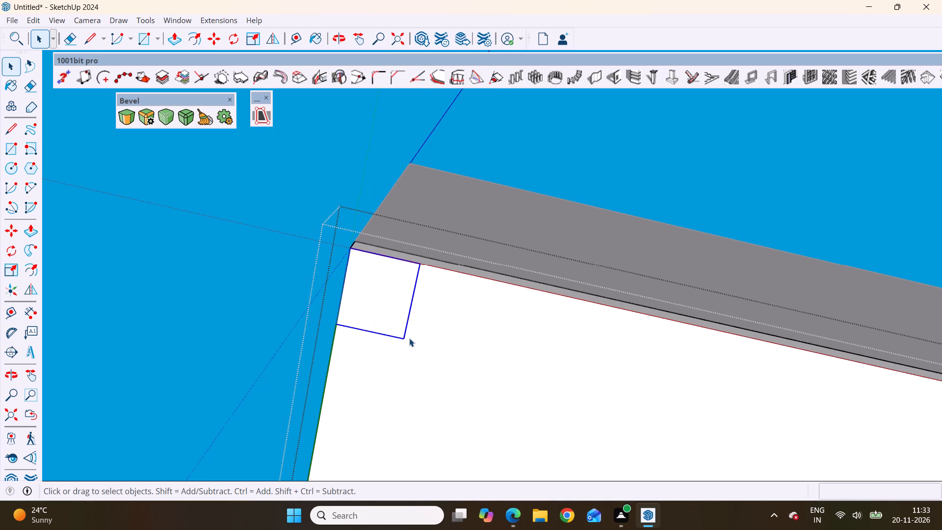
Copy the corner rectangle group about 1' 11" along the slab's side edge, just beyond the original.
key(m)
click(403, 341)
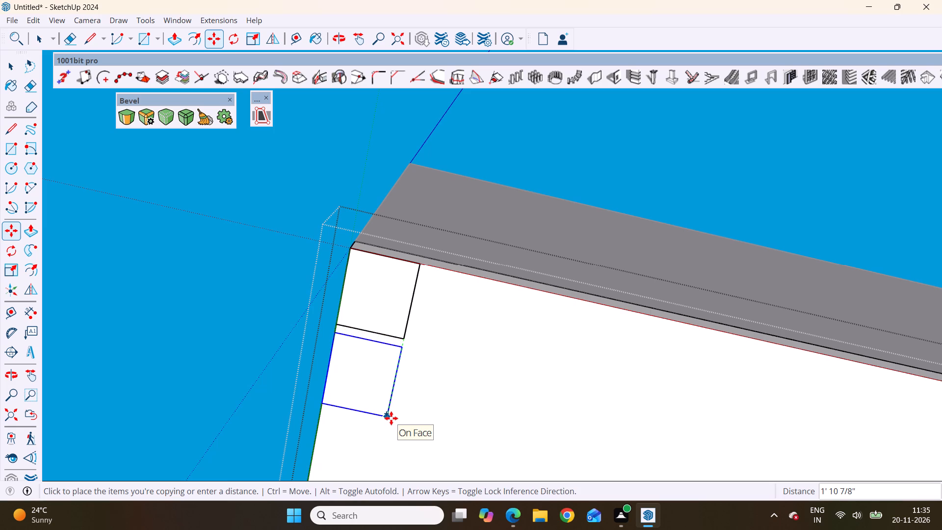
click(391, 418)
Copy the second rectangle group about 50' 1" along the red axis, flush with the slab's opposite side edge.
scroll(391, 418, down, 7)
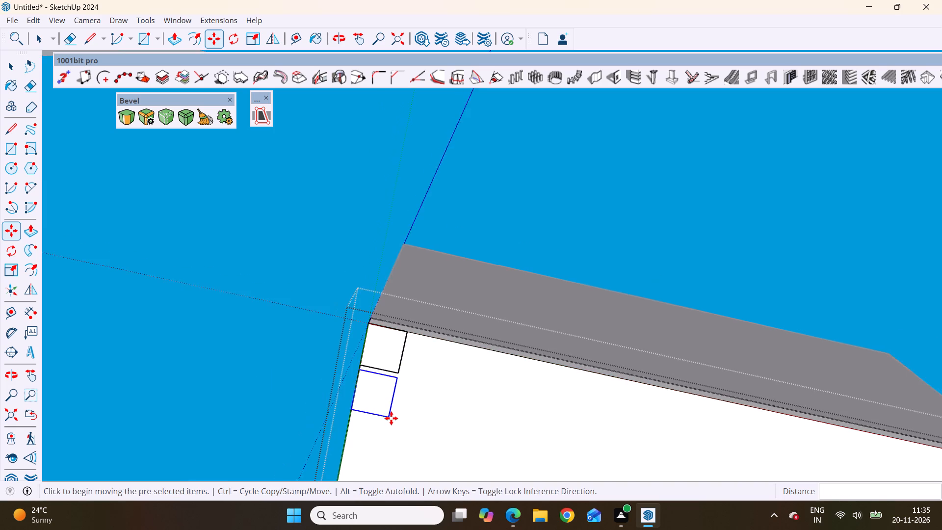
scroll(391, 418, down, 4)
scroll(315, 293, down, 13)
scroll(321, 343, up, 4)
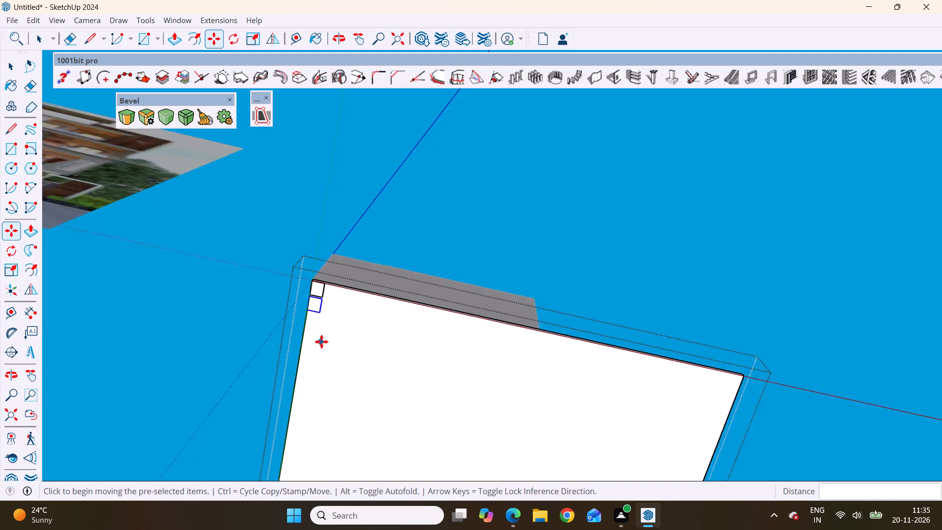
scroll(321, 342, up, 12)
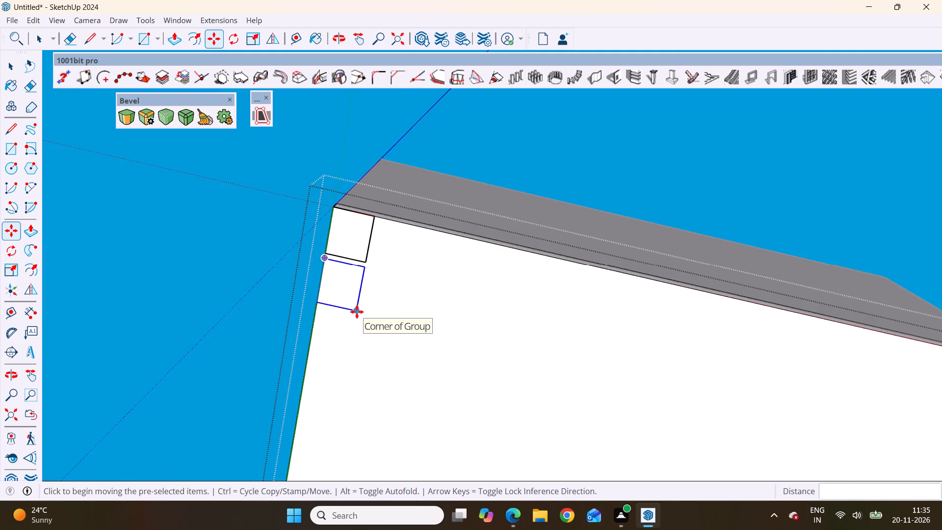
click(357, 312)
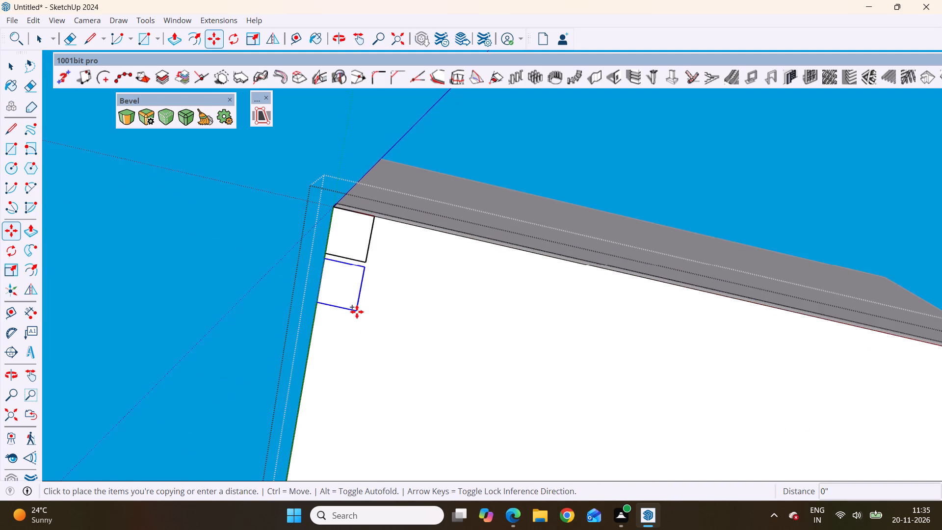
scroll(467, 353, down, 14)
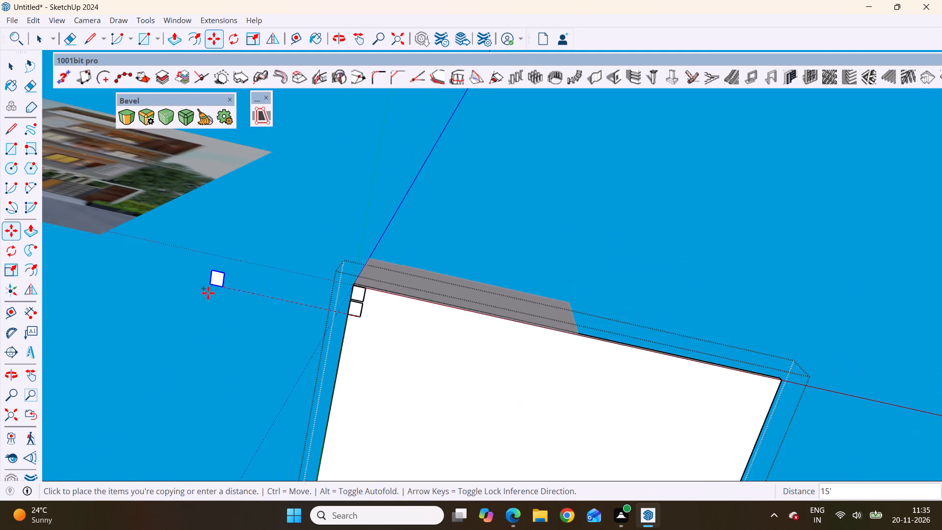
scroll(208, 293, down, 5)
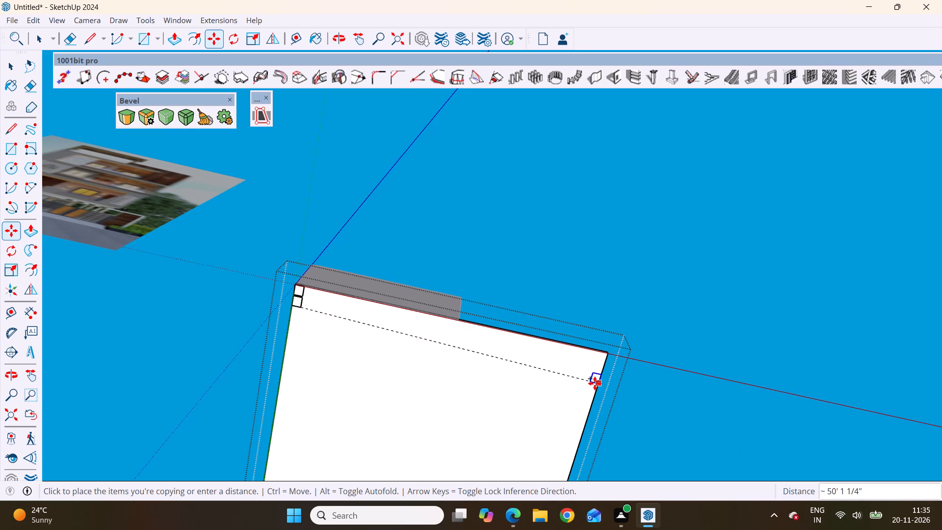
scroll(595, 383, up, 9)
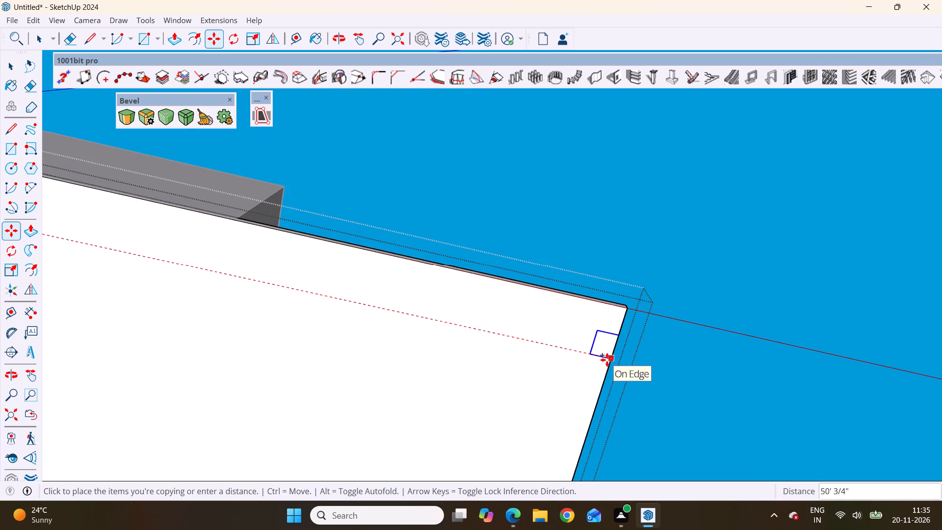
scroll(607, 360, up, 5)
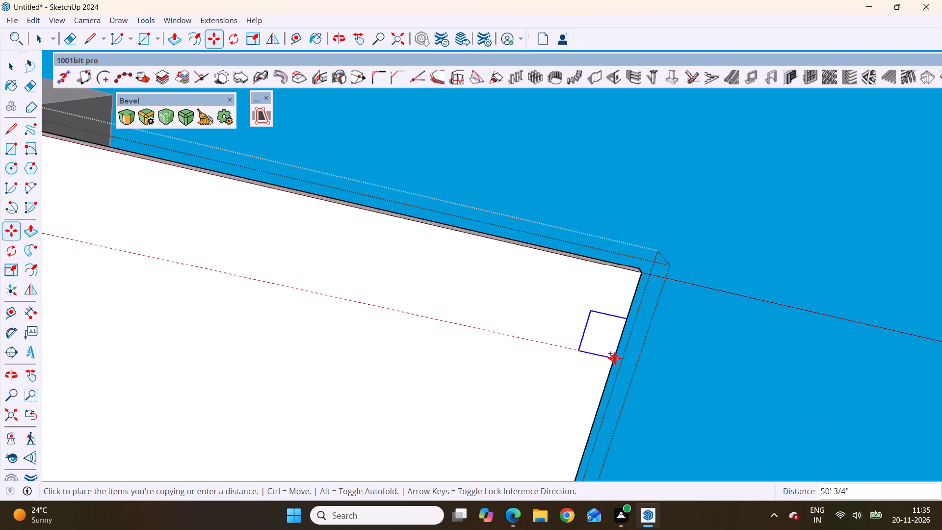
click(619, 359)
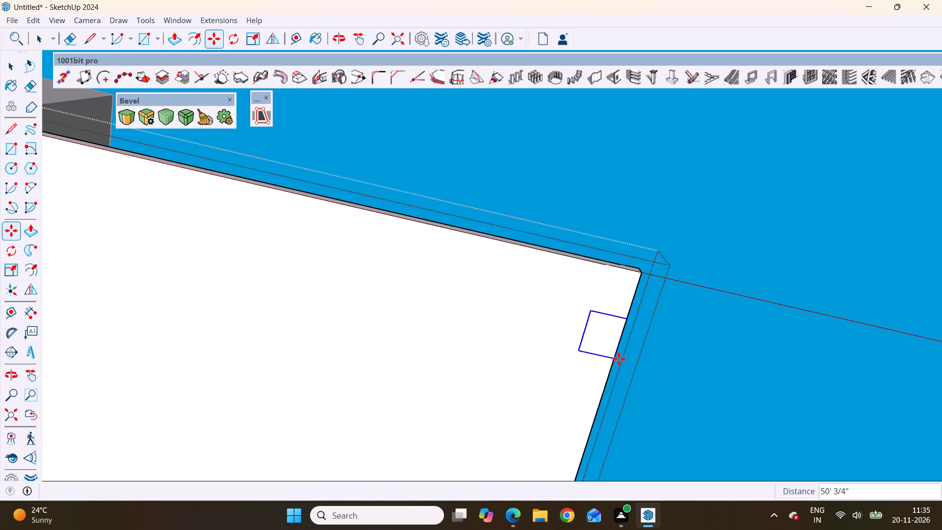
Select the second rectangle group near the original front corner and start moving a copy of it.
scroll(574, 336, down, 19)
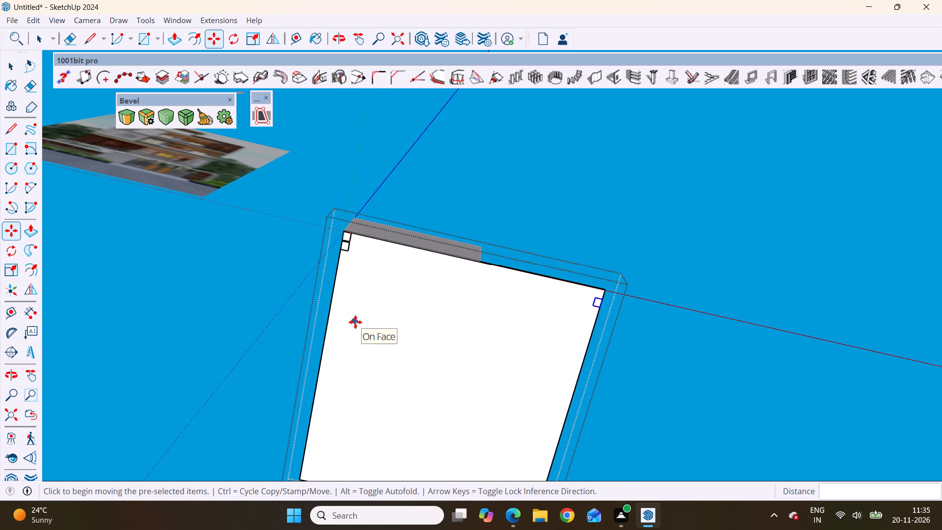
scroll(347, 239, up, 10)
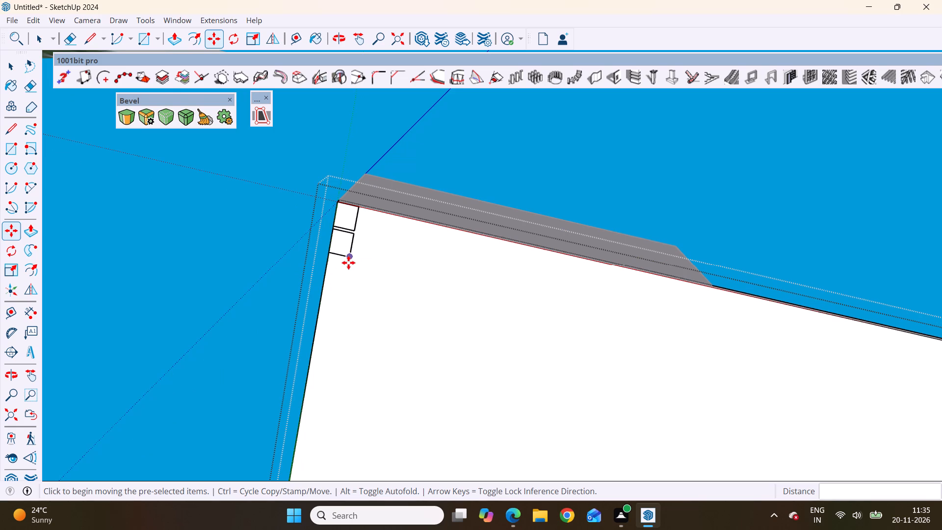
click(350, 256)
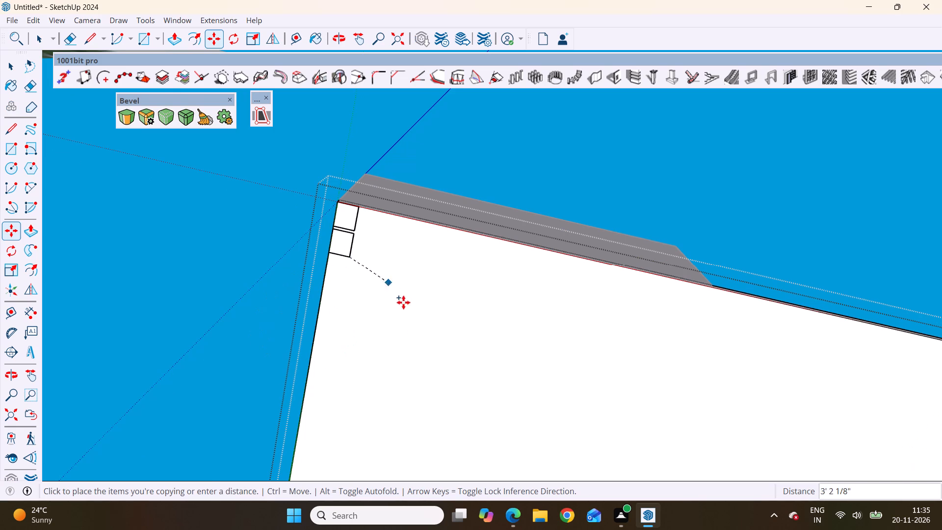
key(Escape)
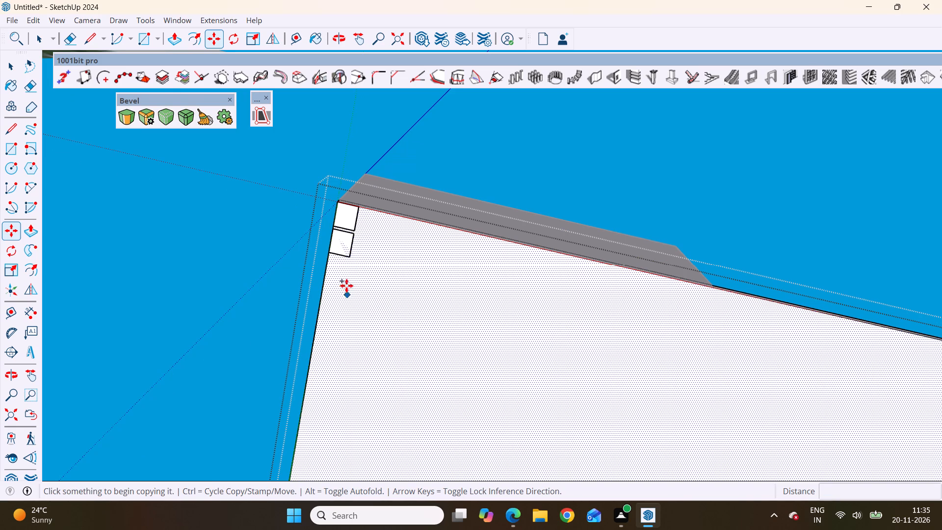
key(space)
click(343, 256)
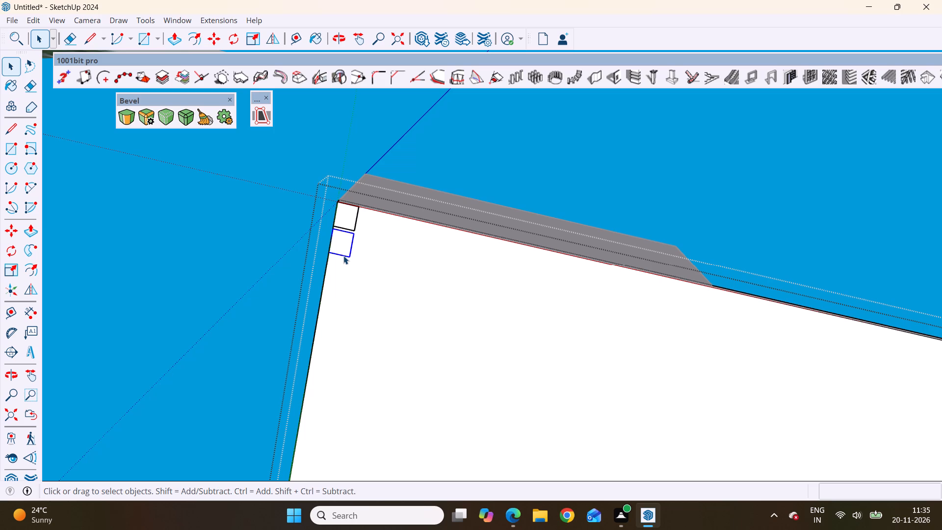
key(m)
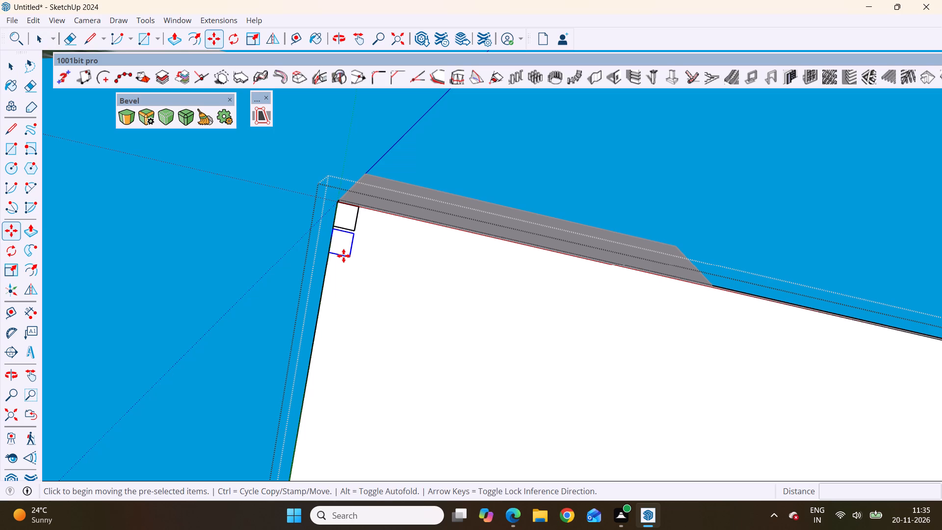
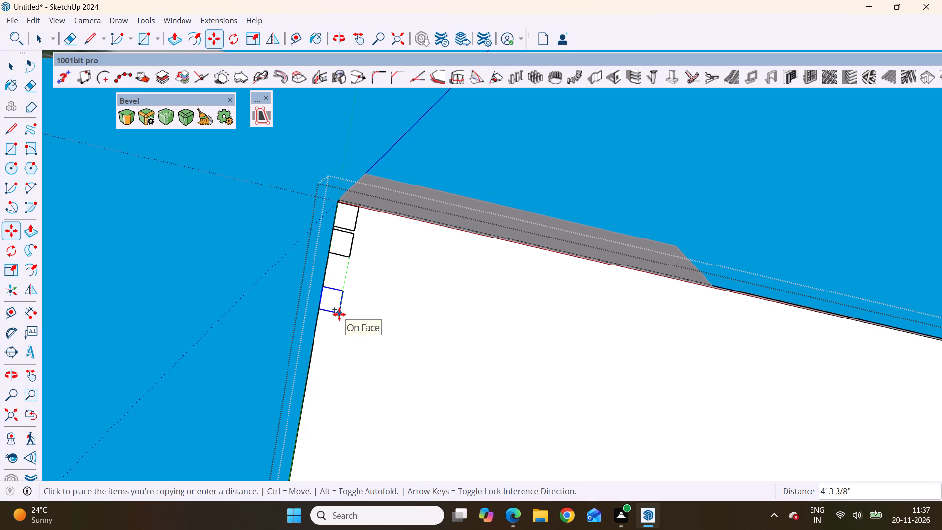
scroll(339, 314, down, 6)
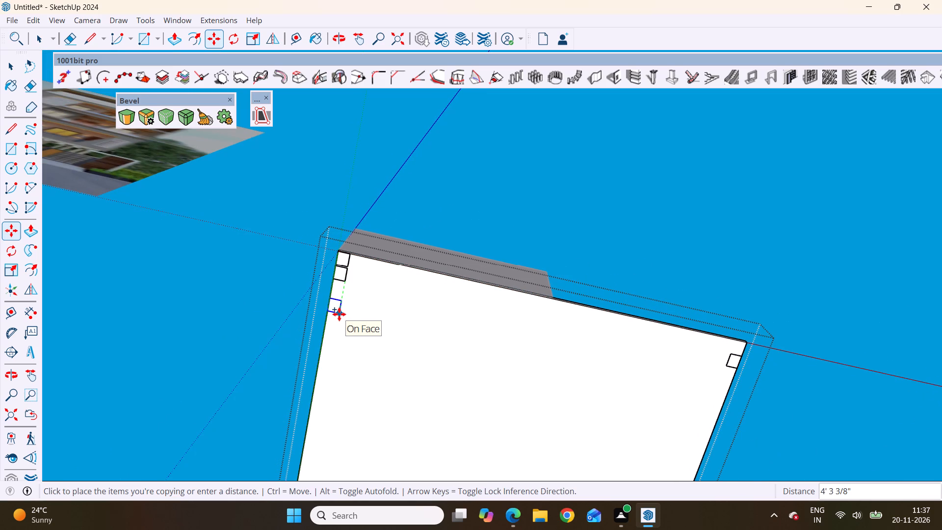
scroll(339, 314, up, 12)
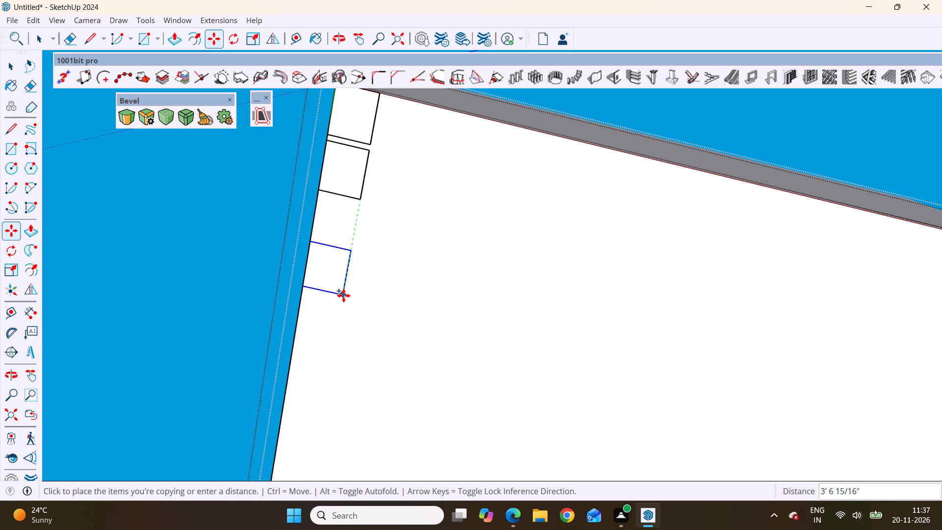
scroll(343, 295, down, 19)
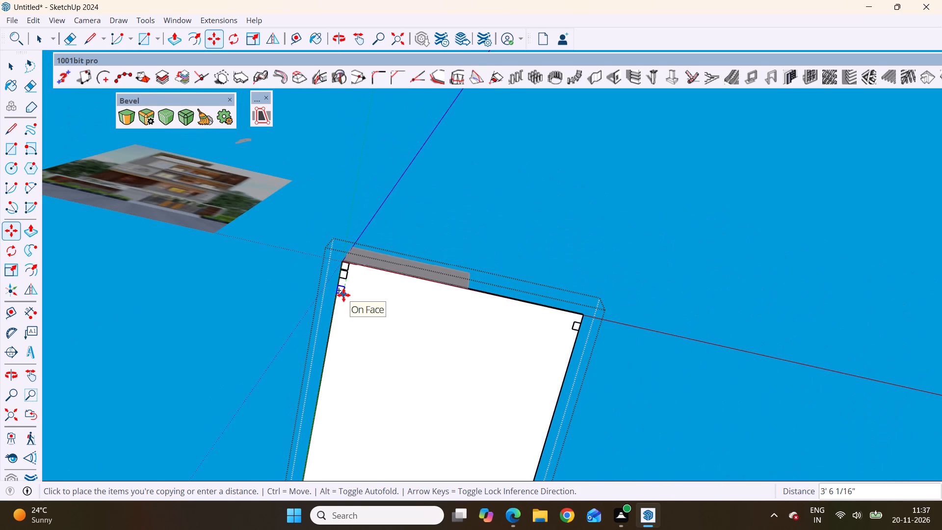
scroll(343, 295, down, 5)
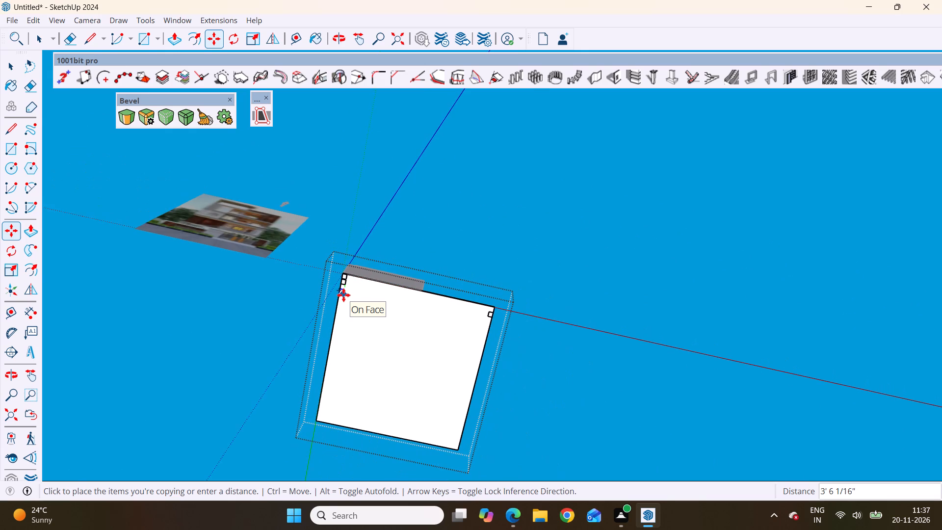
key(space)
Undo the small corner rectangle and all its grouped copies on the slab's underside, and leave the slab group.
scroll(343, 295, up, 7)
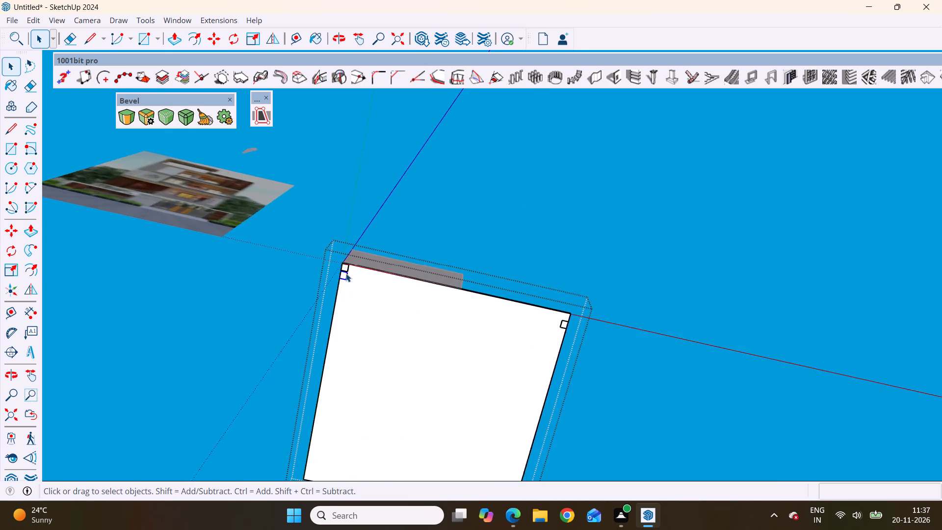
scroll(346, 273, up, 6)
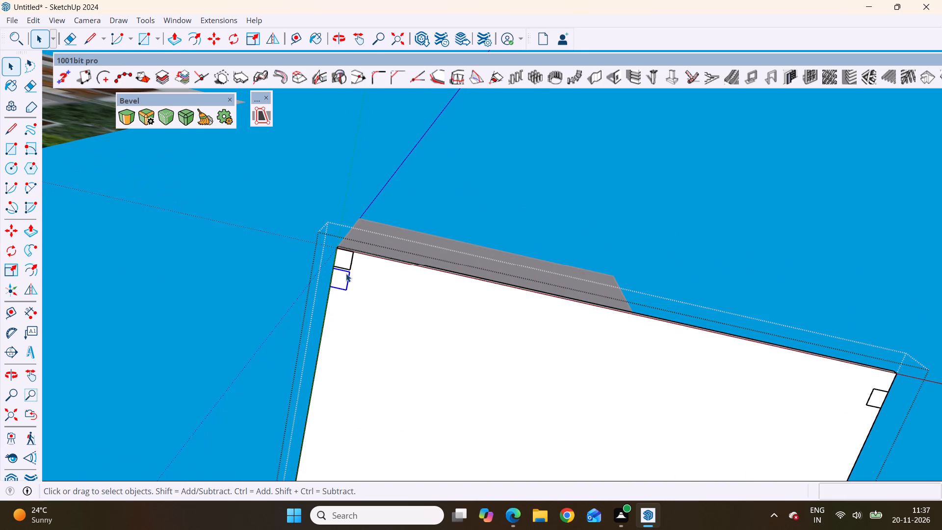
key(ctrl+z)
key(ctrl+z)
key(ctrl+z)
key(ctrl+z)
key(ctrl+z)
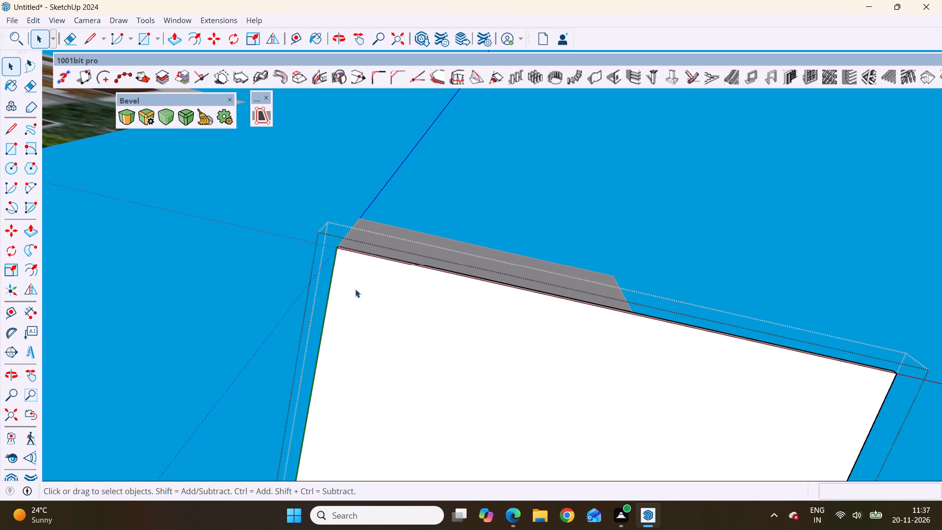
click(170, 244)
Draw a rectangle about 7' 6 9/16" by 6' 5 5/16" on the slab's underside, starting on the side edge near the front corner.
scroll(308, 303, down, 8)
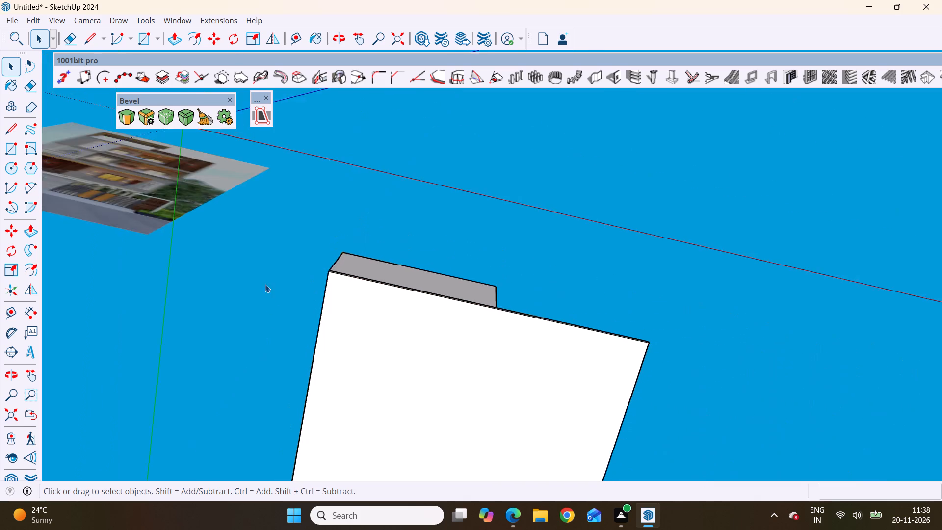
scroll(187, 251, down, 16)
scroll(263, 345, up, 1)
middle_drag(263, 345, 353, 412)
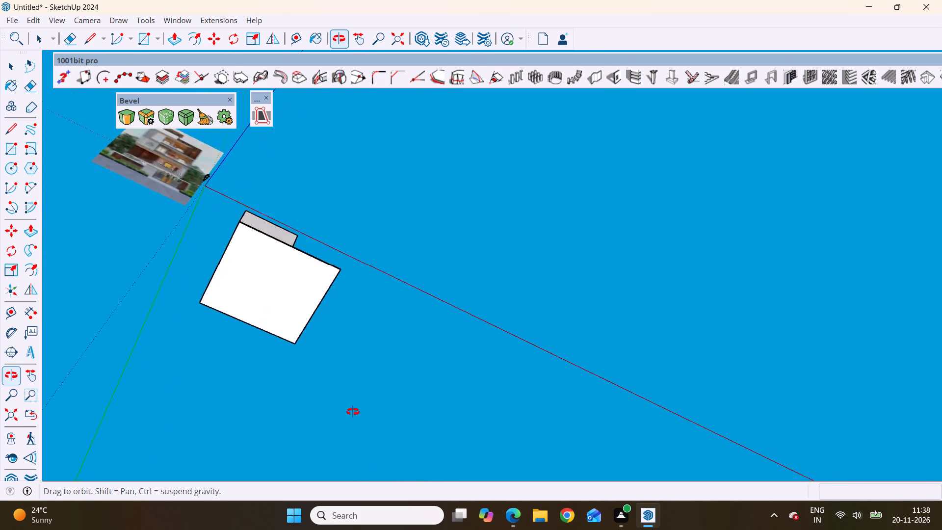
middle_drag(353, 412, 307, 283)
scroll(224, 244, up, 3)
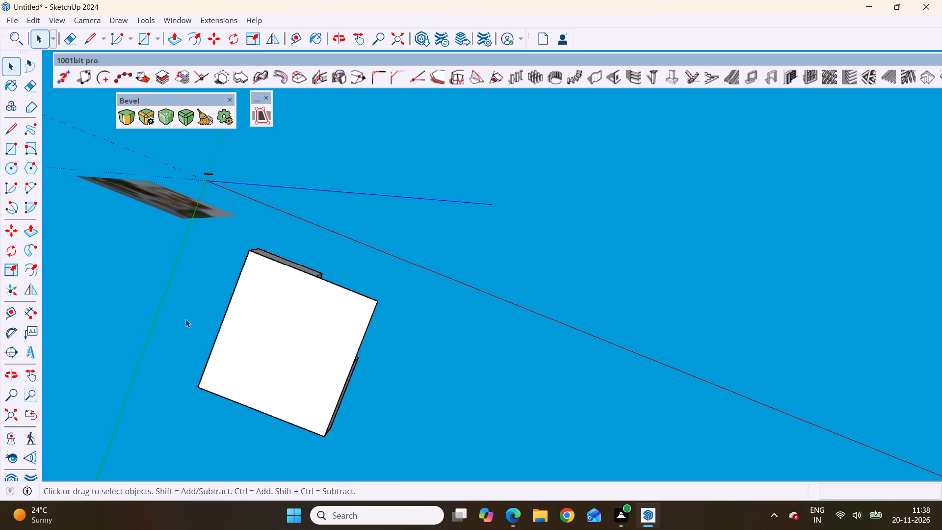
scroll(188, 356, down, 8)
middle_drag(172, 314, 368, 511)
scroll(338, 523, up, 1)
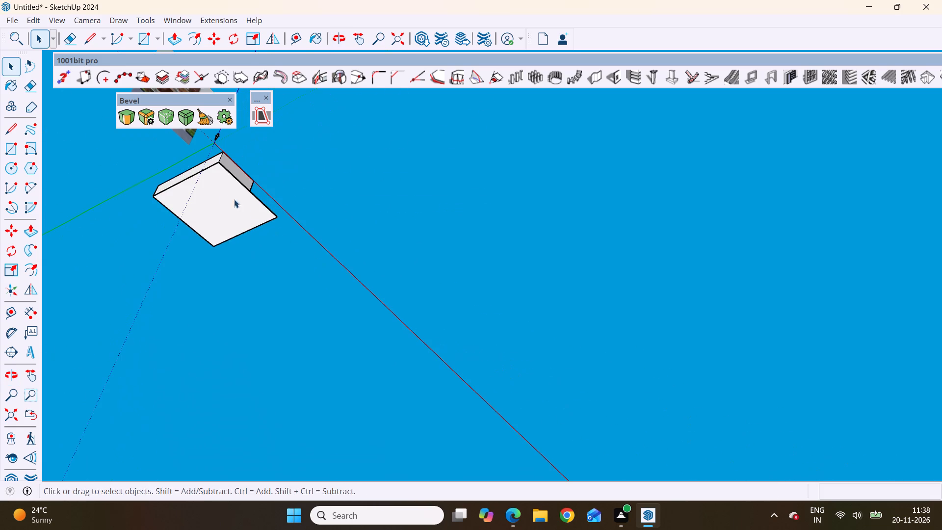
middle_drag(284, 262, 0, 235)
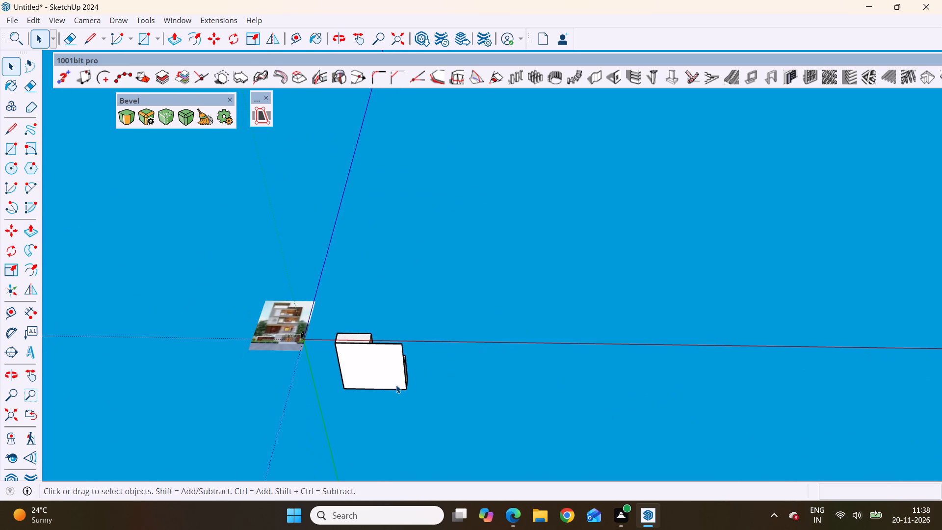
scroll(305, 367, up, 3)
middle_drag(333, 344, 395, 279)
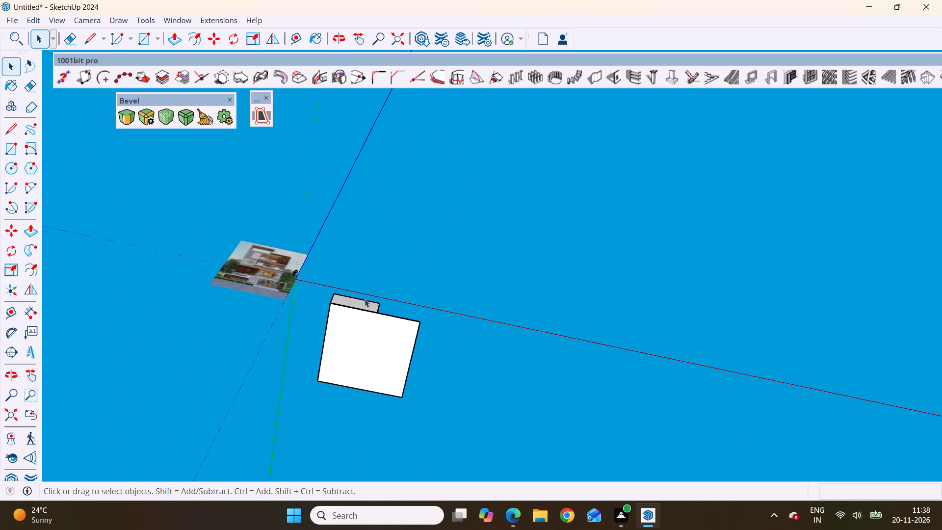
scroll(311, 327, up, 3)
key(r)
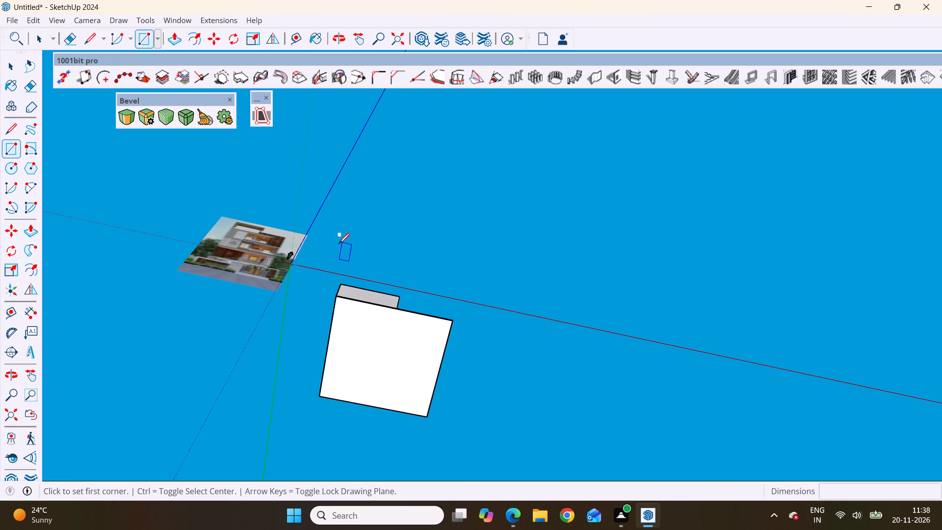
scroll(336, 305, up, 7)
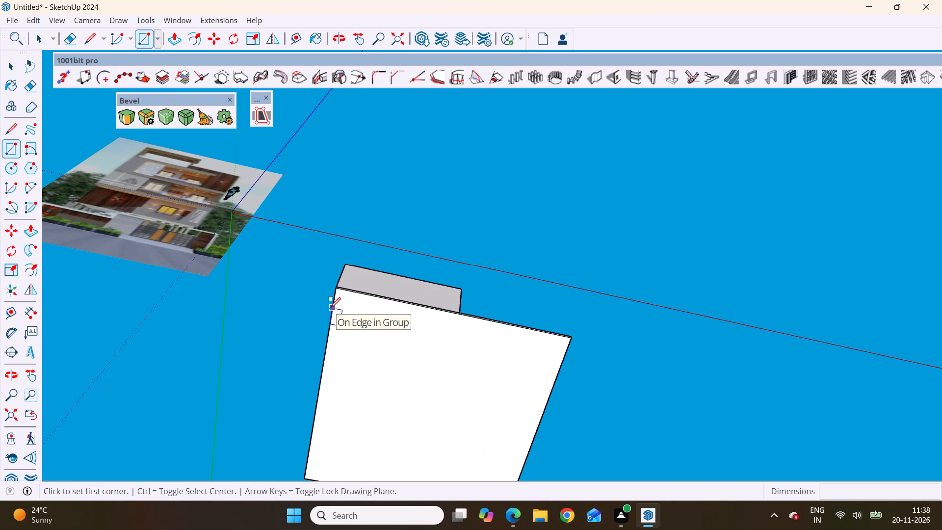
click(330, 308)
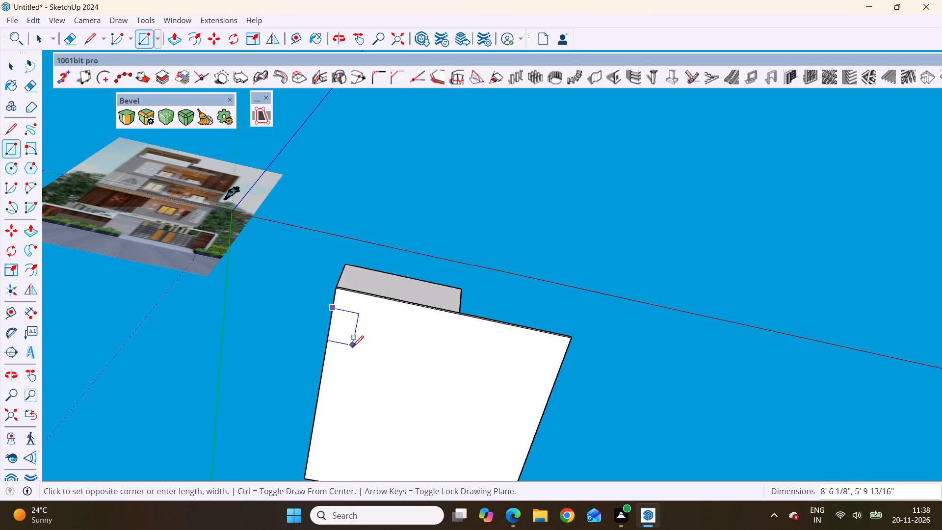
scroll(353, 336, up, 3)
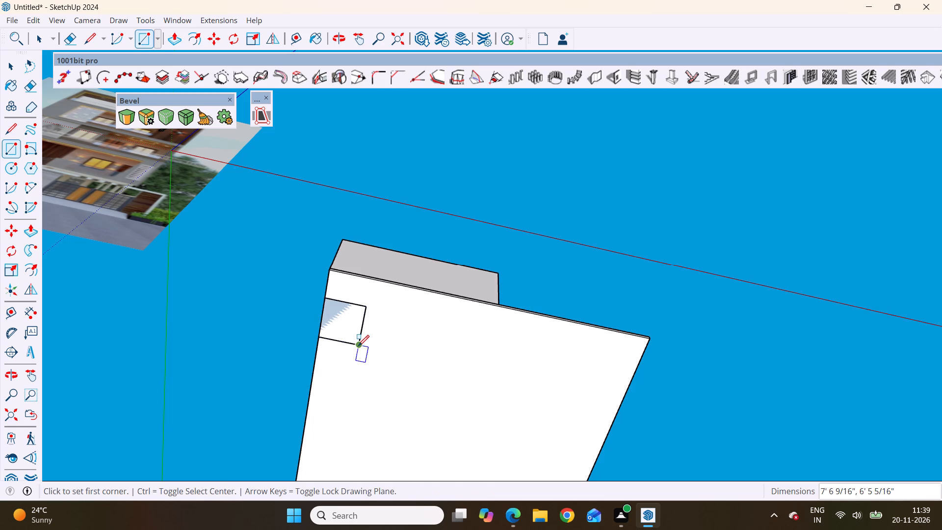
Select the new rectangle's face with its edges and start copying it about 18' 5" along the slab's side edge.
scroll(338, 368, down, 4)
scroll(337, 397, up, 3)
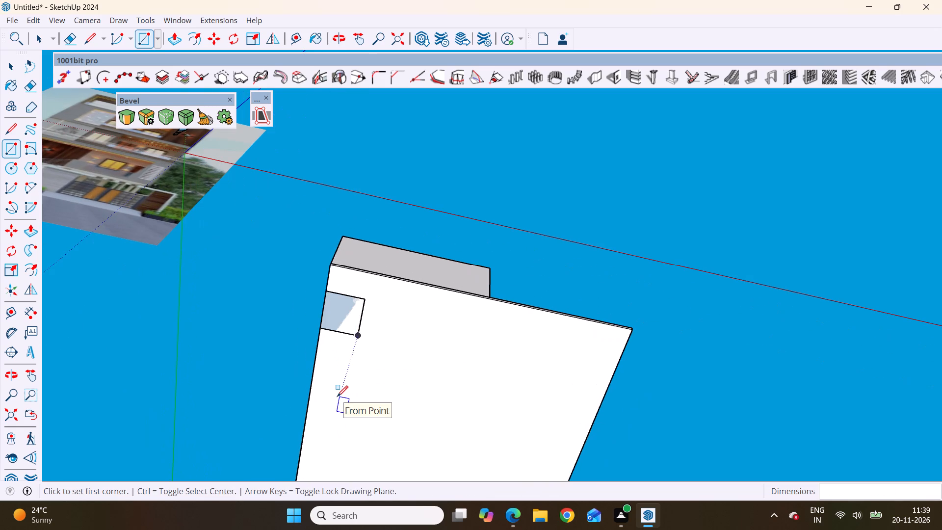
key(space)
click(343, 325)
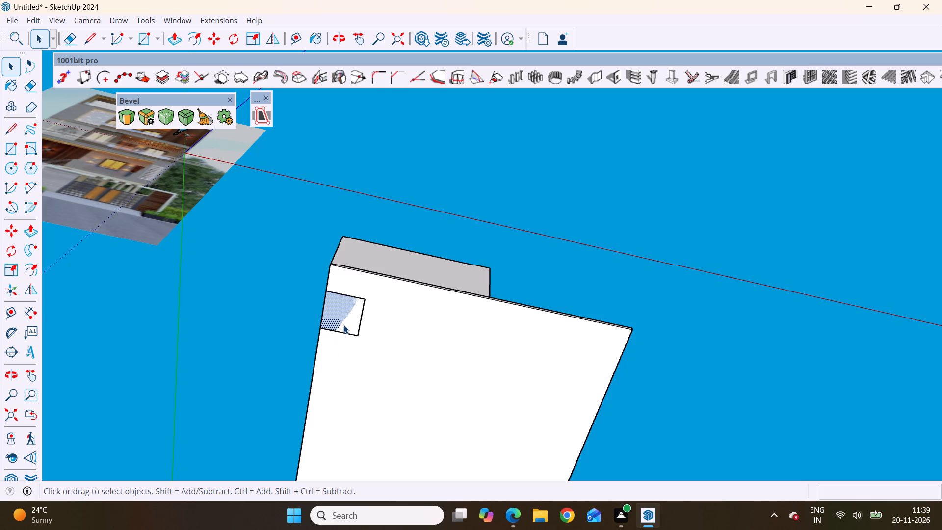
double_click(343, 325)
key(m)
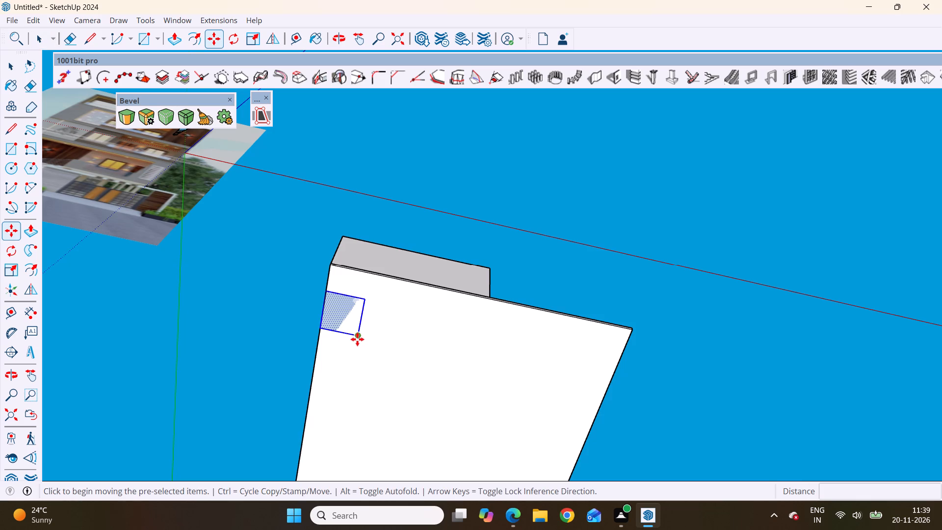
click(357, 335)
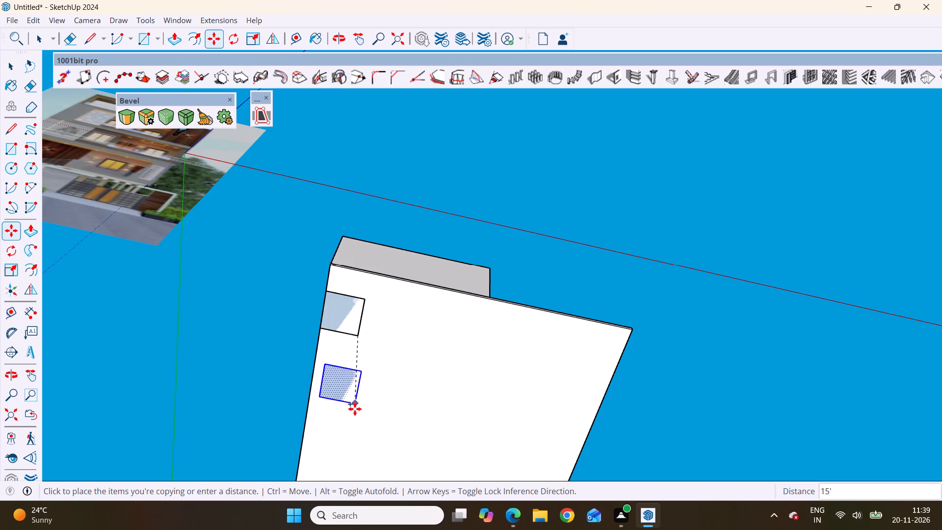
scroll(354, 365, down, 5)
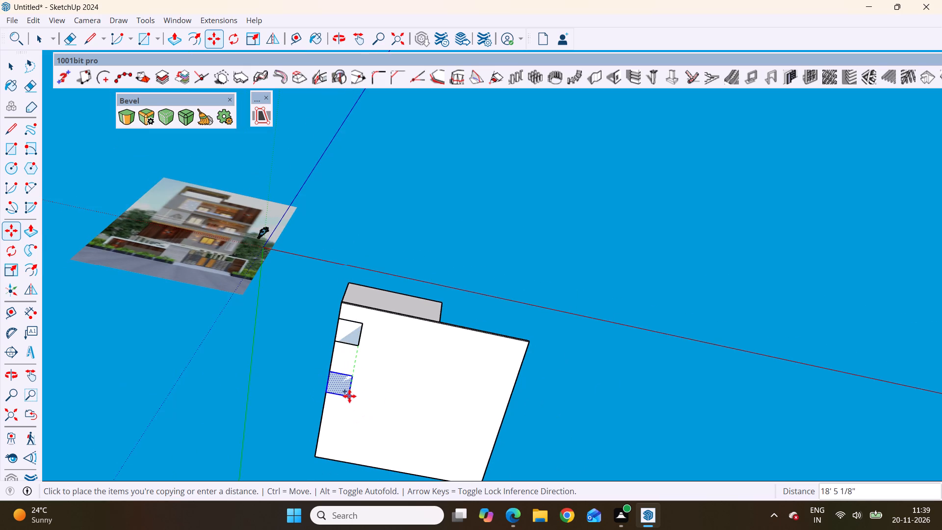
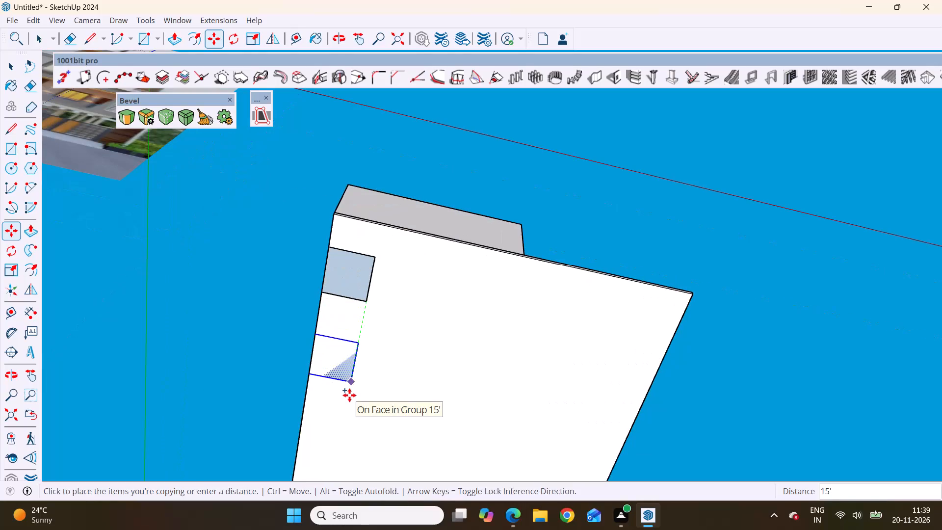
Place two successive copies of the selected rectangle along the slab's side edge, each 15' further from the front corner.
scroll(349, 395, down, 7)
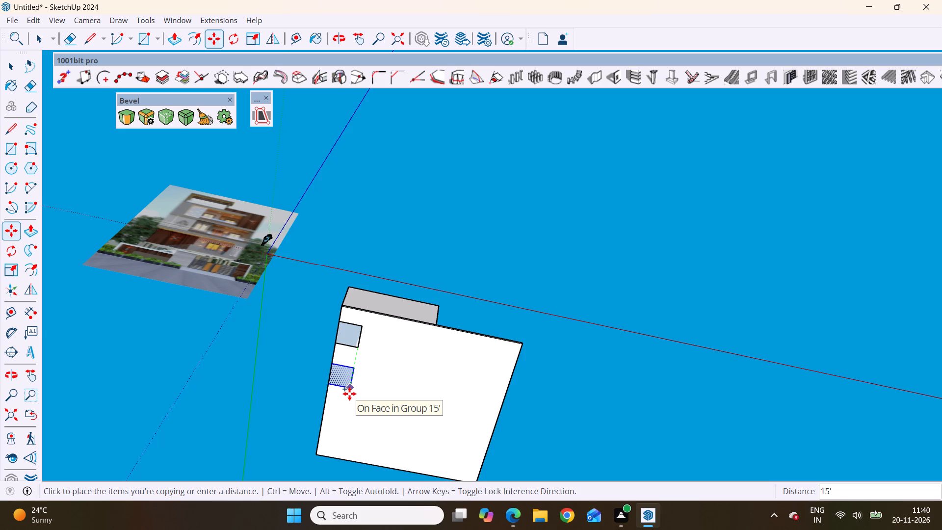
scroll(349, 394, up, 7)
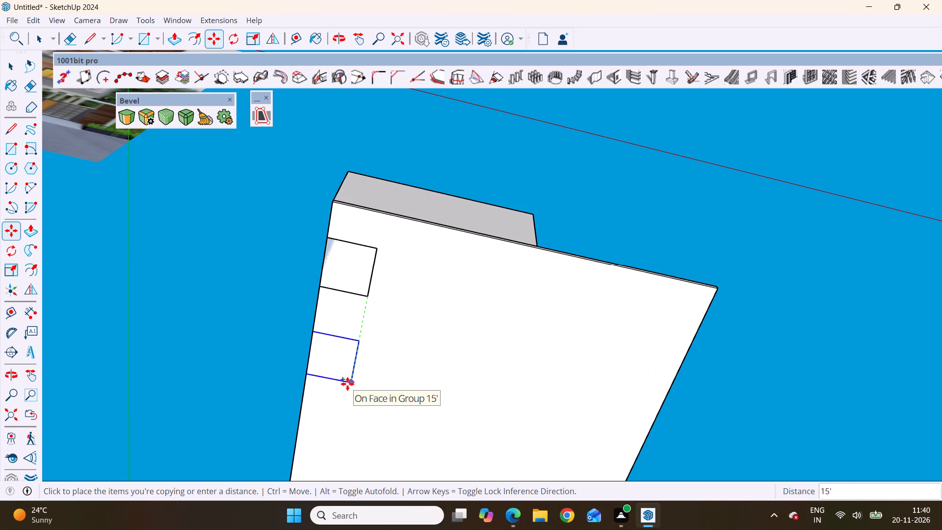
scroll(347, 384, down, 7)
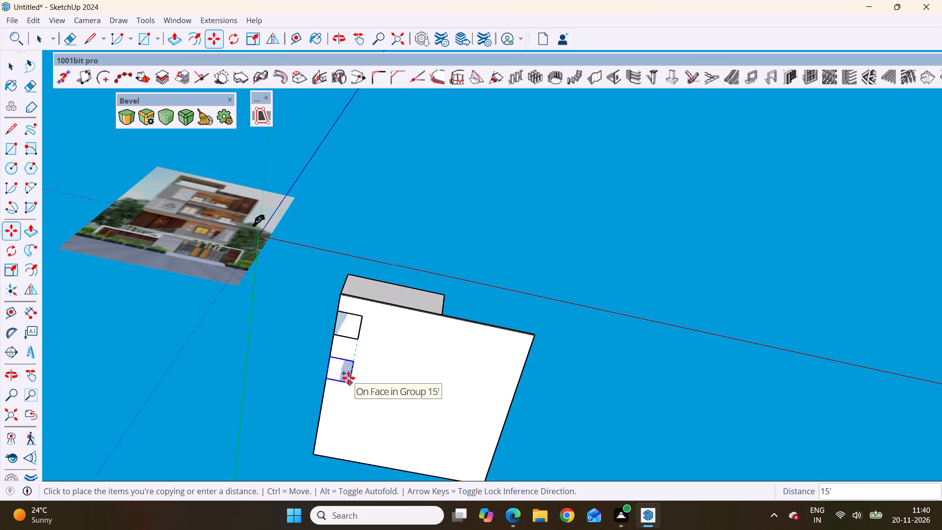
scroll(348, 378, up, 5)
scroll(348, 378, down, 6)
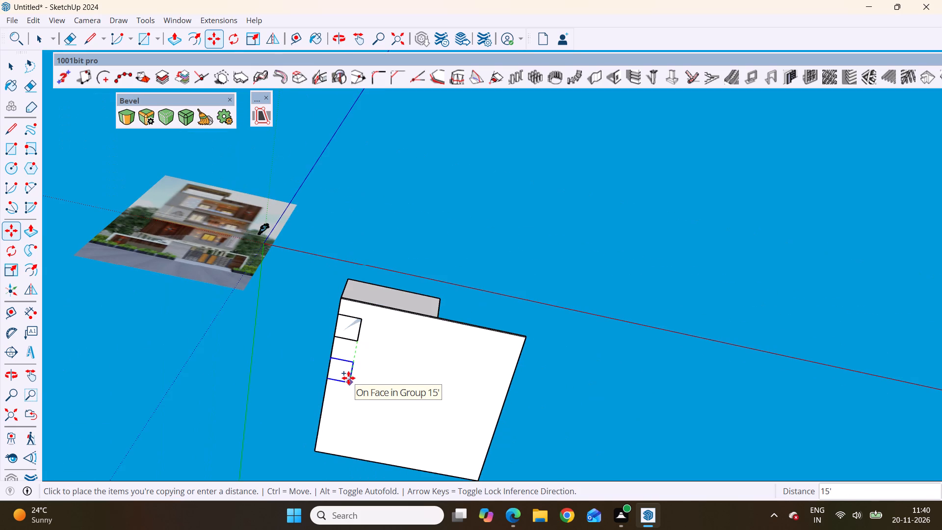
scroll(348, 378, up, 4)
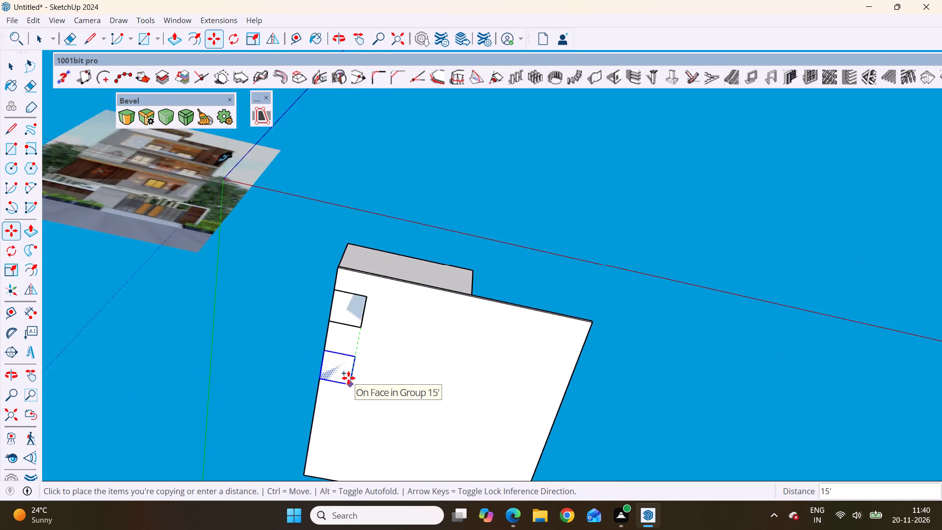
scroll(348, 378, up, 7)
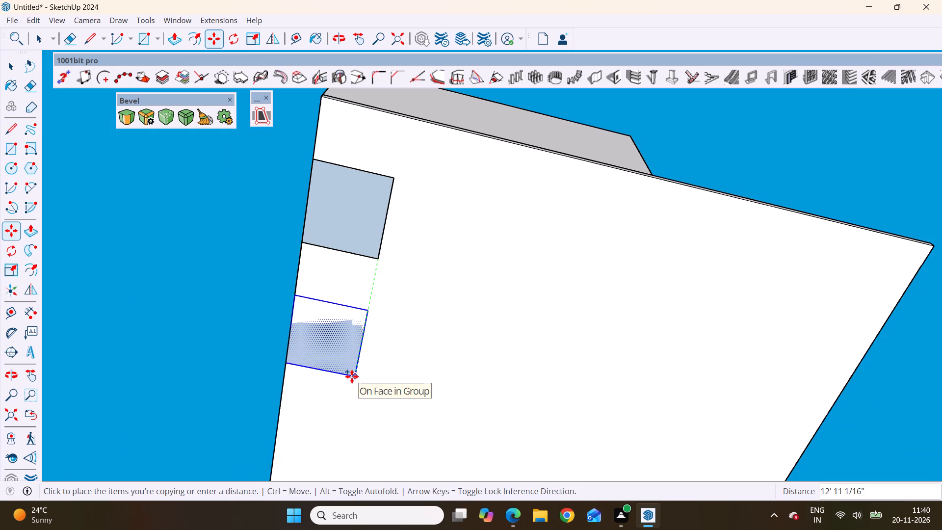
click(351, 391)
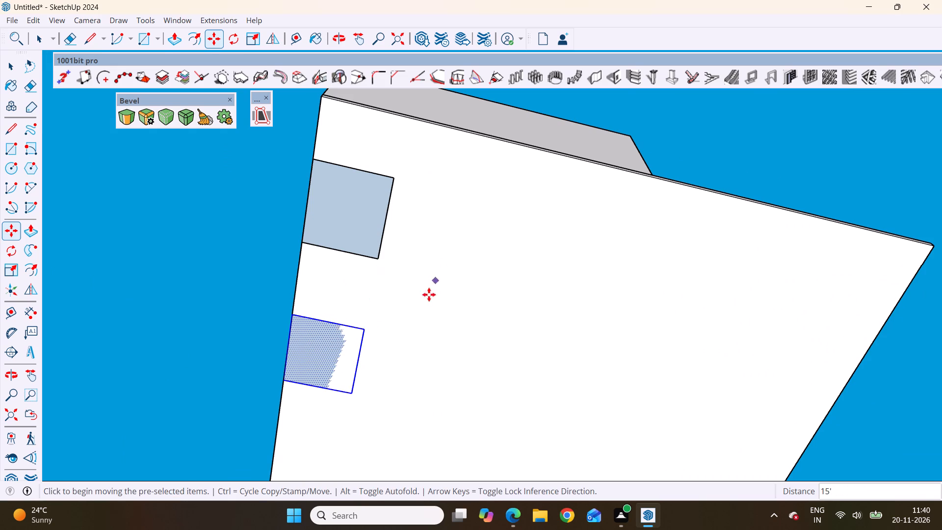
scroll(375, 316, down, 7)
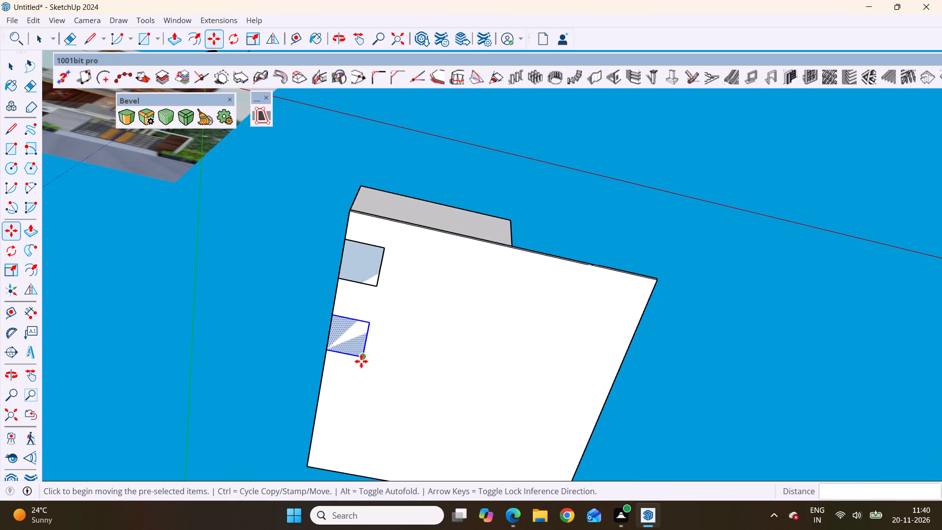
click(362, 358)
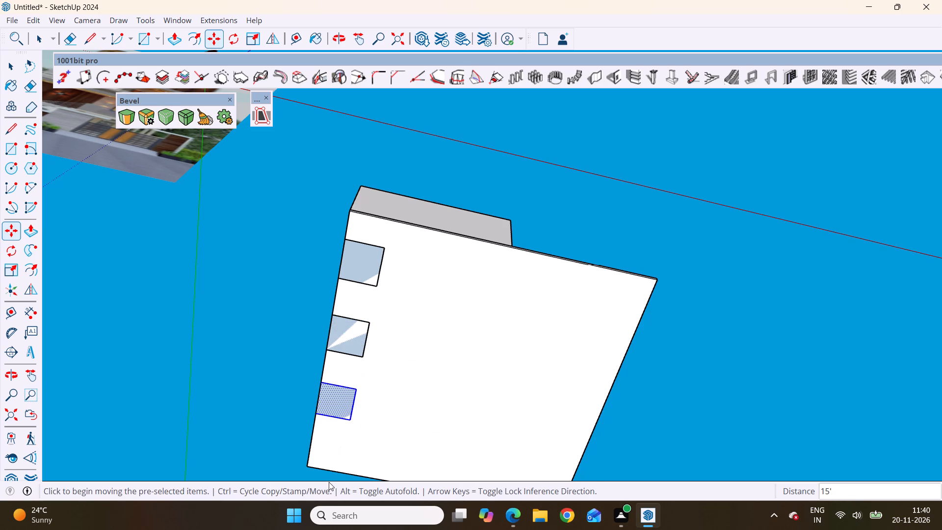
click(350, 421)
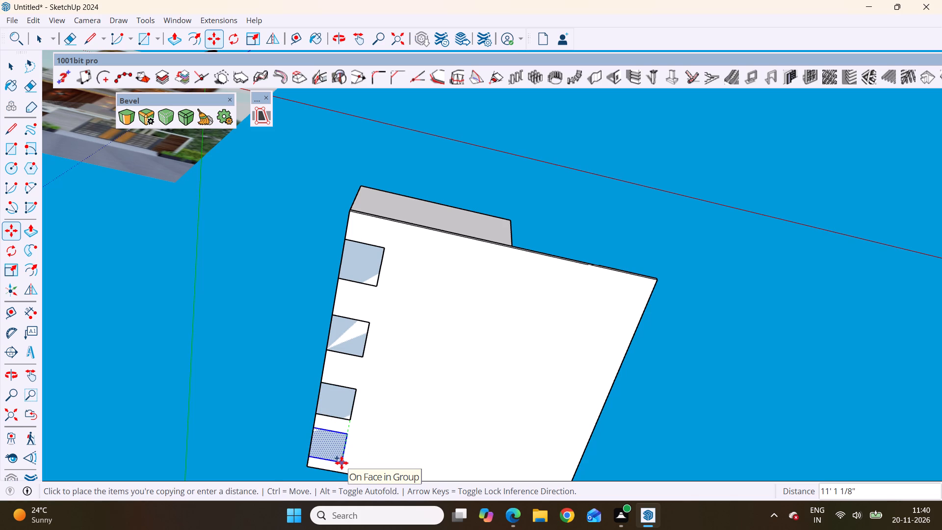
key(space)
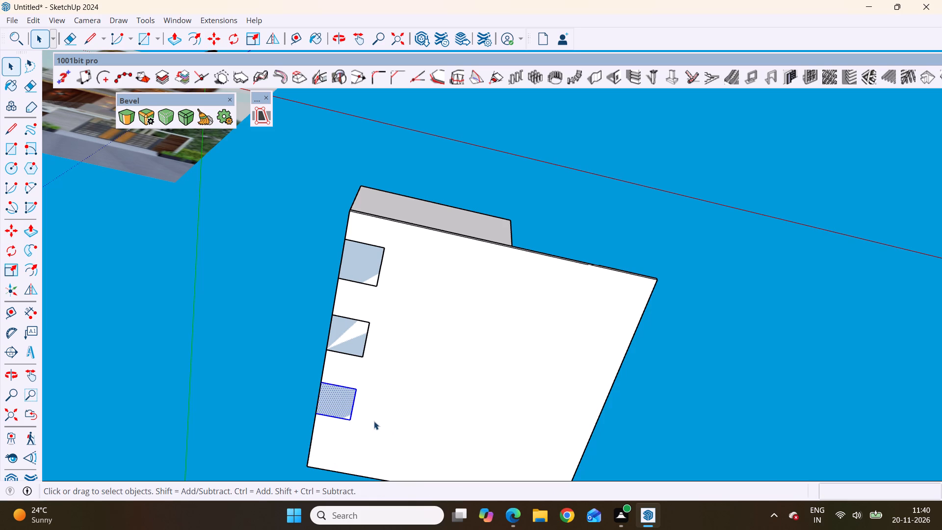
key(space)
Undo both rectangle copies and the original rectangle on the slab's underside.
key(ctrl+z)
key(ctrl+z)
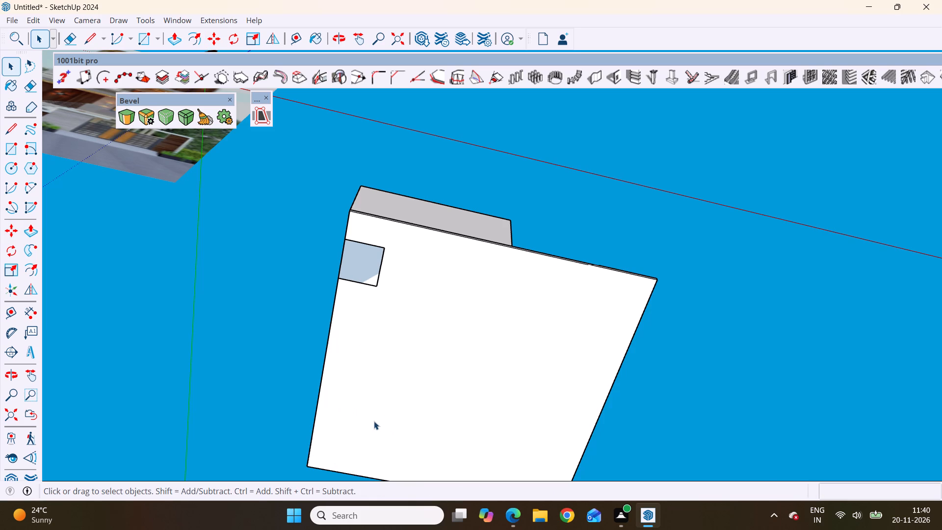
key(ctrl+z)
Draw a rectangle about 6' 8 7/8" by 6' 2 3/8" on the slab's underside, starting on the side edge near the front corner.
key(r)
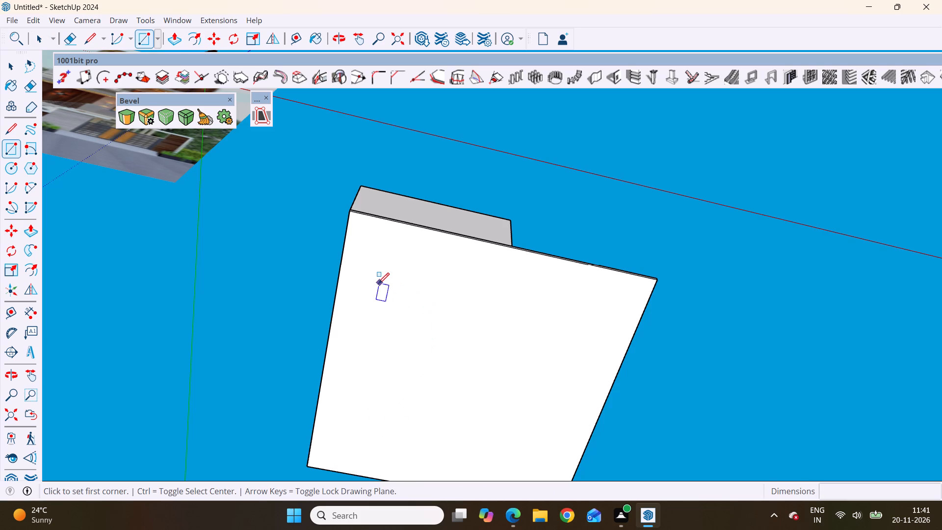
click(346, 233)
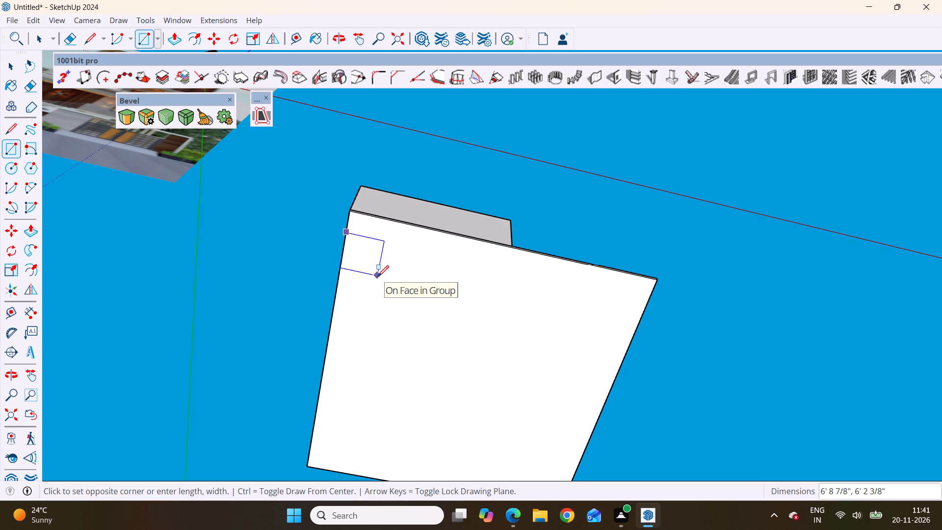
click(378, 276)
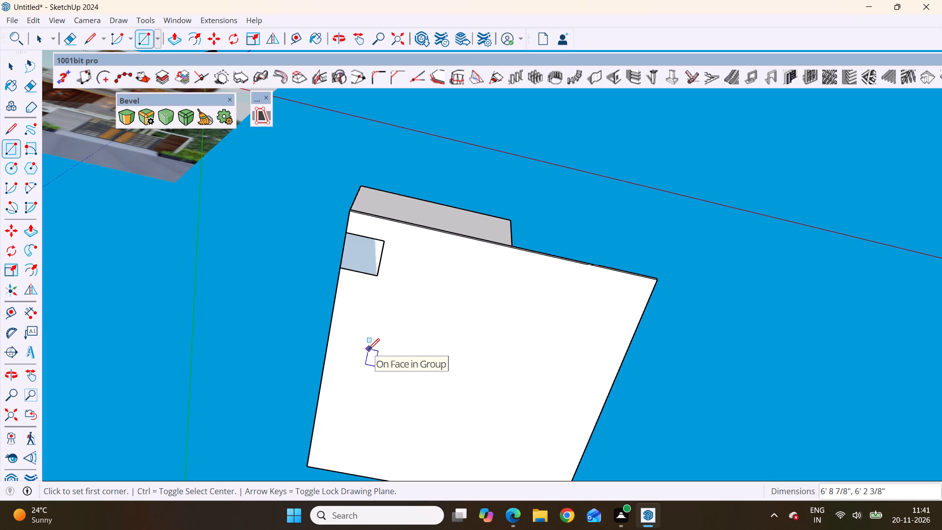
key(space)
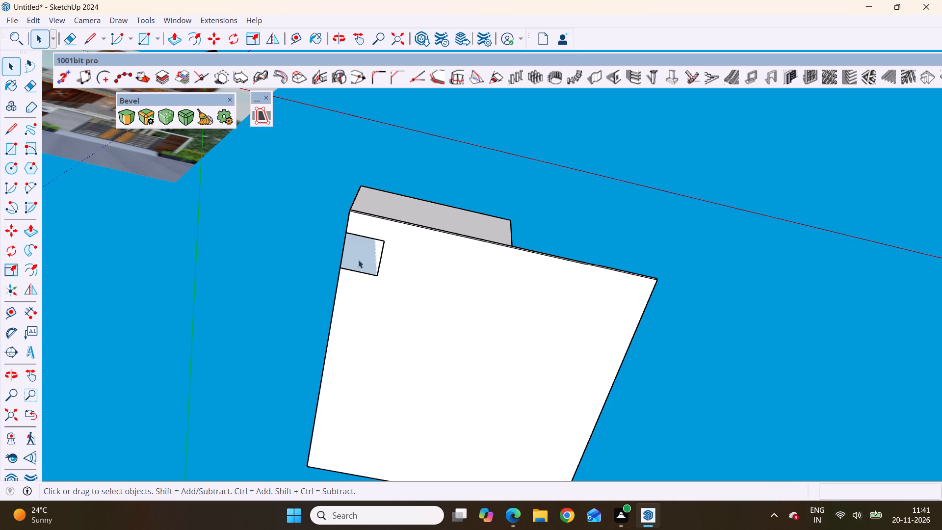
Copy the new rectangle's face and edges 12' along the slab's side edge, away from the front corner.
scroll(359, 252, up, 3)
double_click(359, 252)
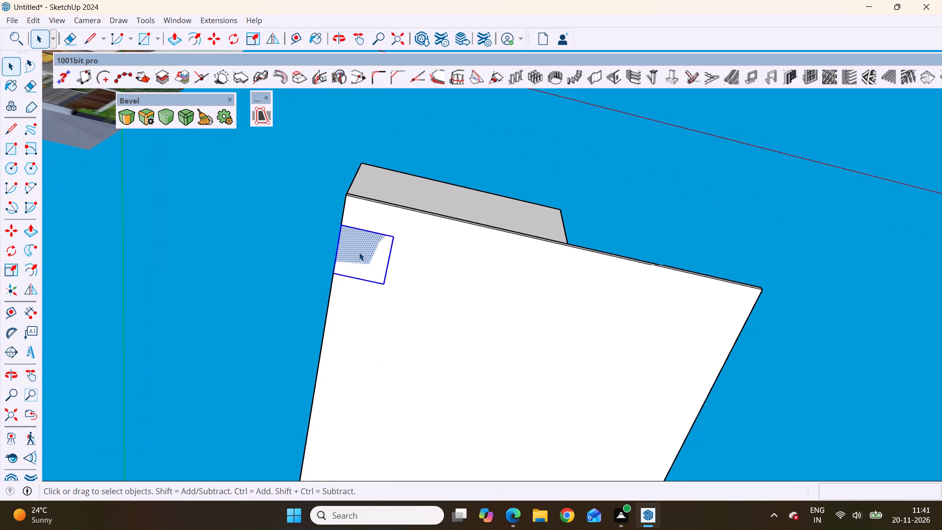
key(m)
scroll(256, 274, down, 5)
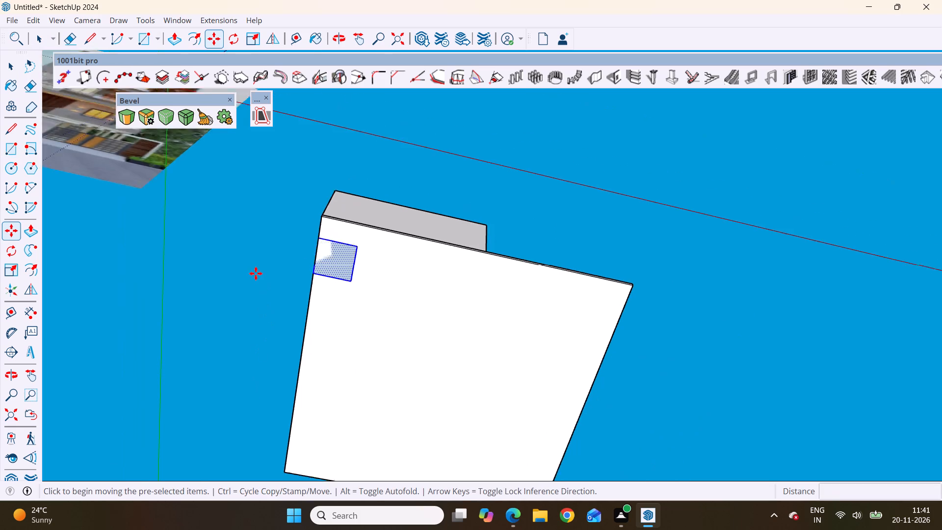
scroll(256, 273, down, 3)
scroll(333, 293, up, 5)
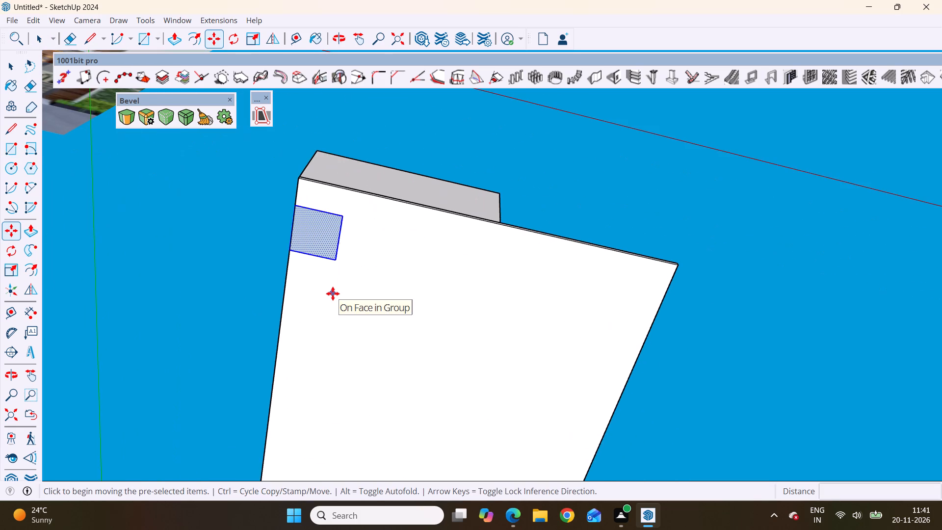
click(336, 259)
scroll(374, 318, down, 4)
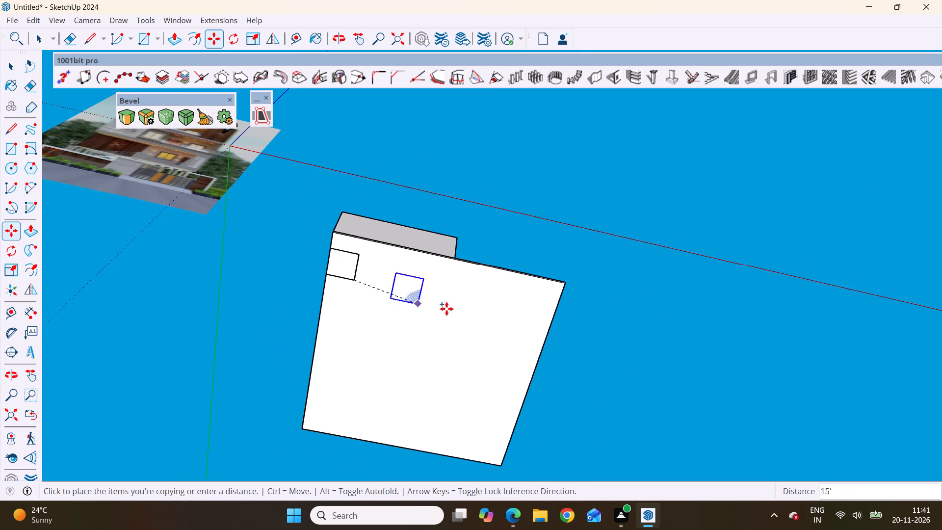
scroll(446, 309, down, 1)
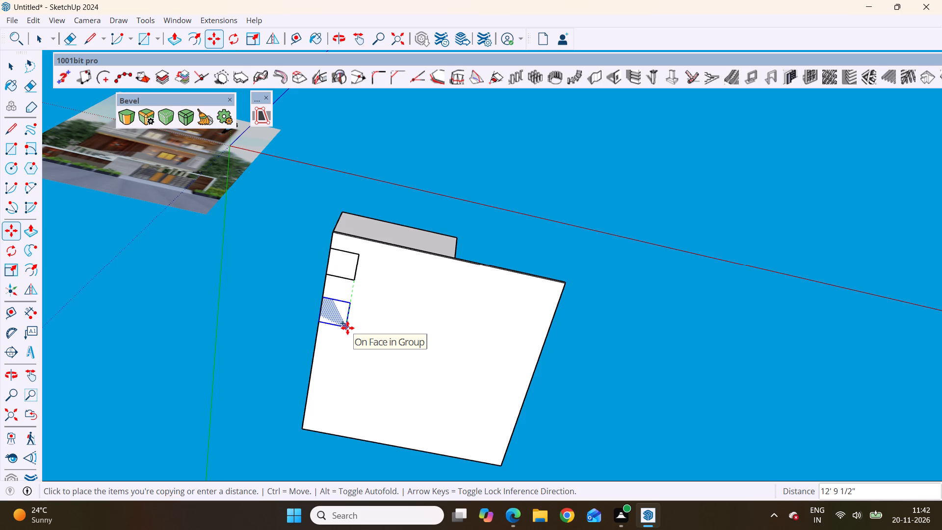
text(12)
key(apostrophe)
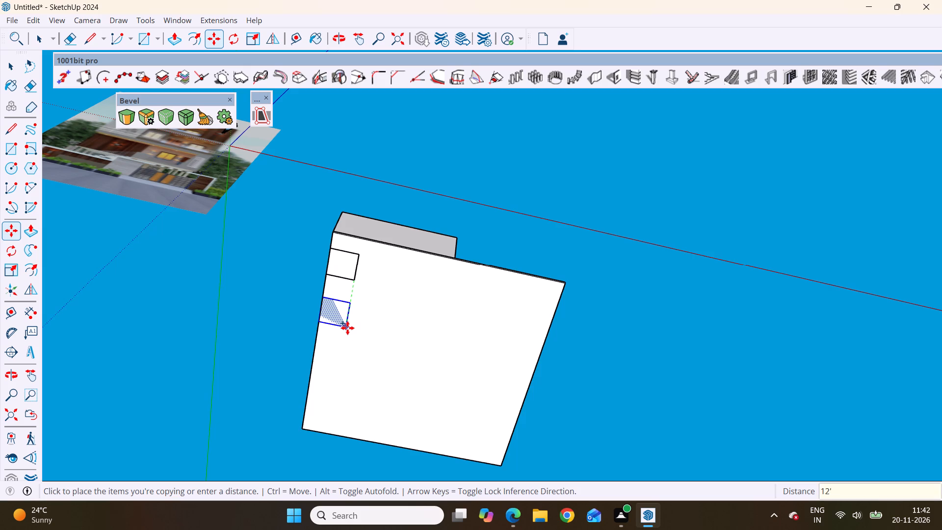
key(Return)
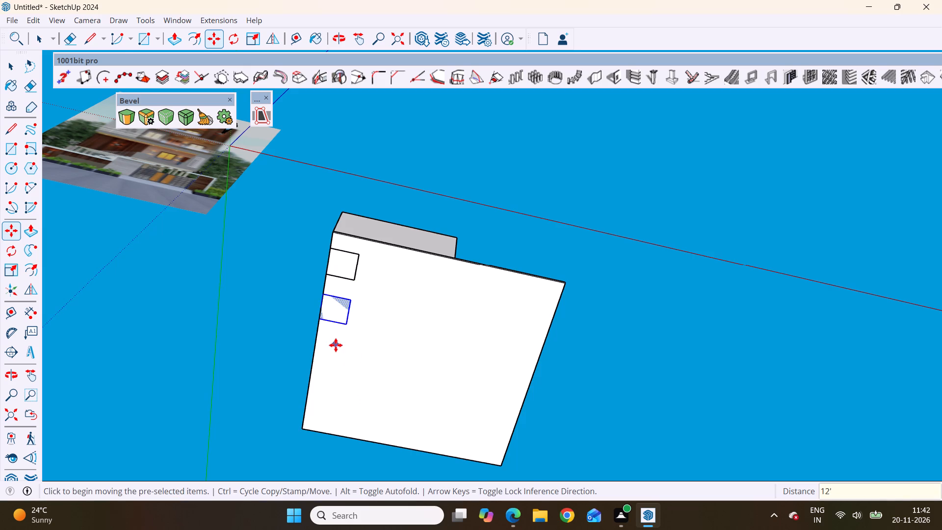
Copy the second rectangle another 12' along the slab's side edge as the third column profile.
scroll(336, 345, up, 3)
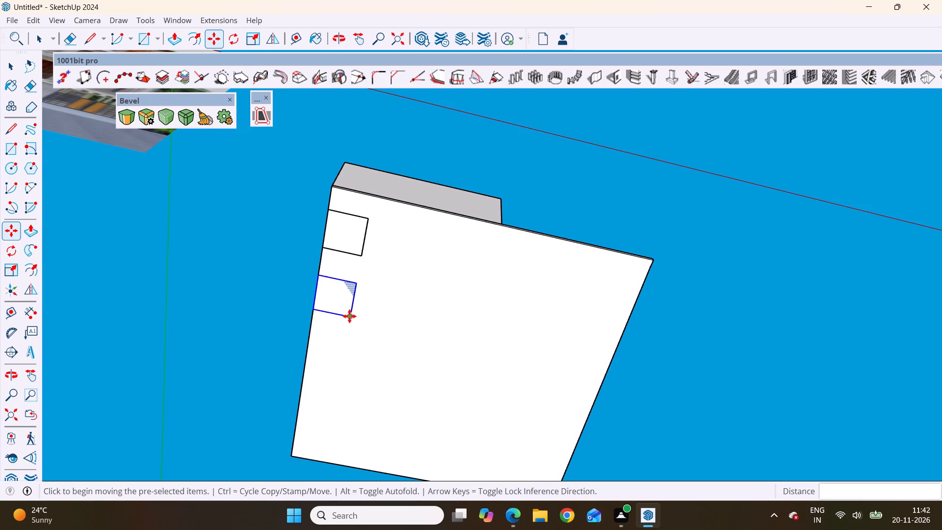
click(349, 316)
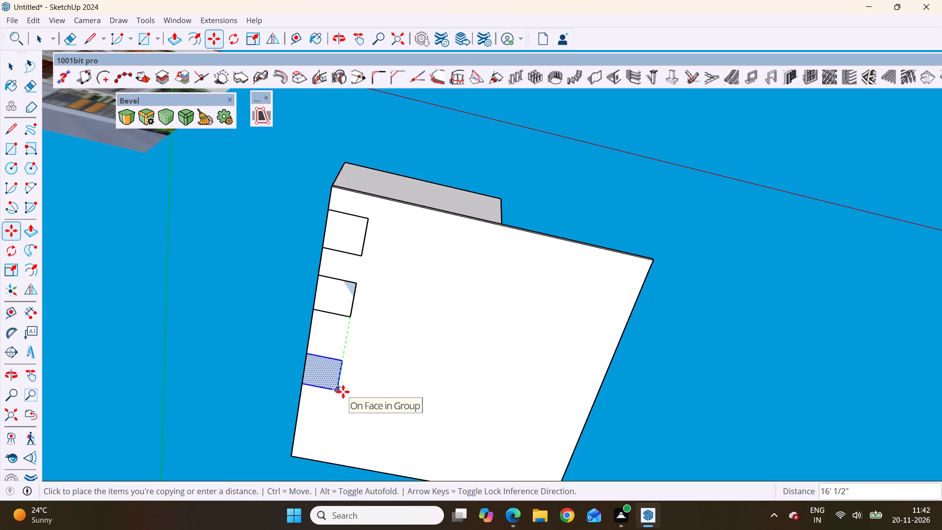
text(12)
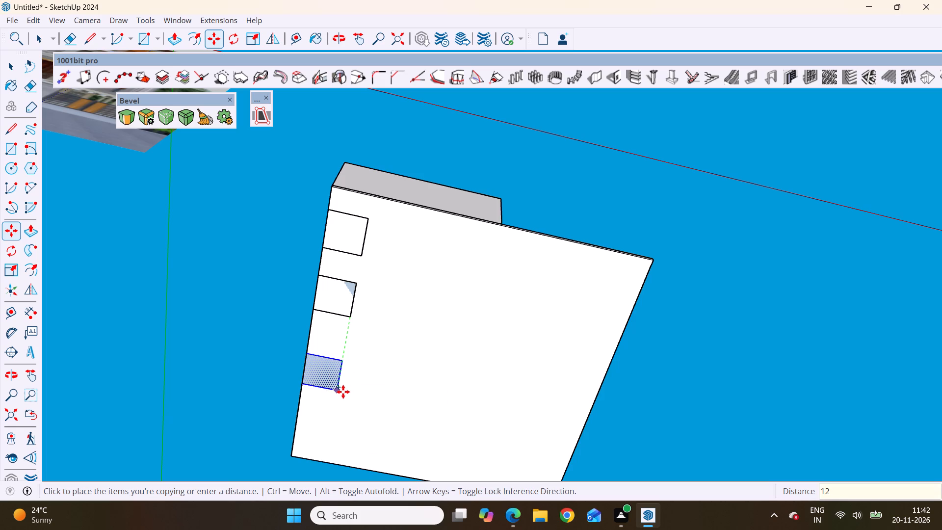
key(apostrophe)
key(Return)
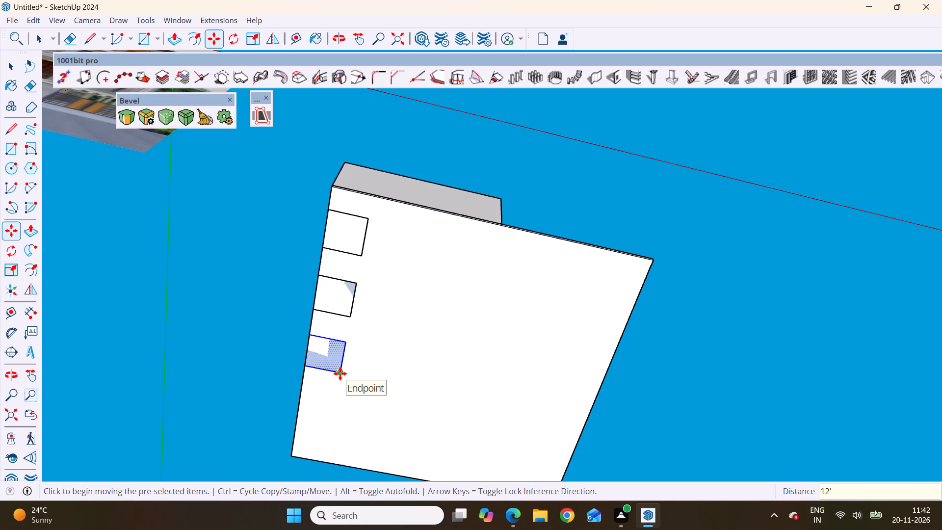
Copy the third rectangle about 15' 1" along the side edge, placing the fourth profile near the slab's far corner.
click(340, 373)
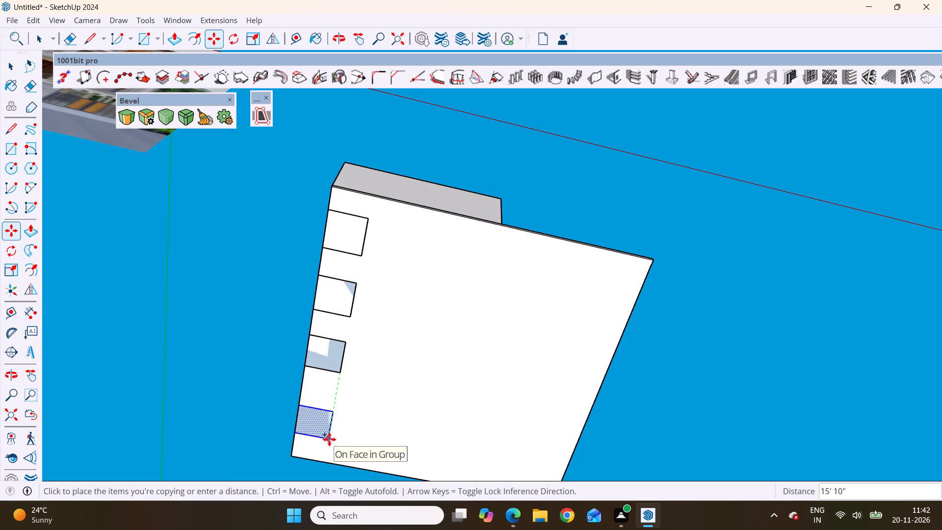
click(332, 437)
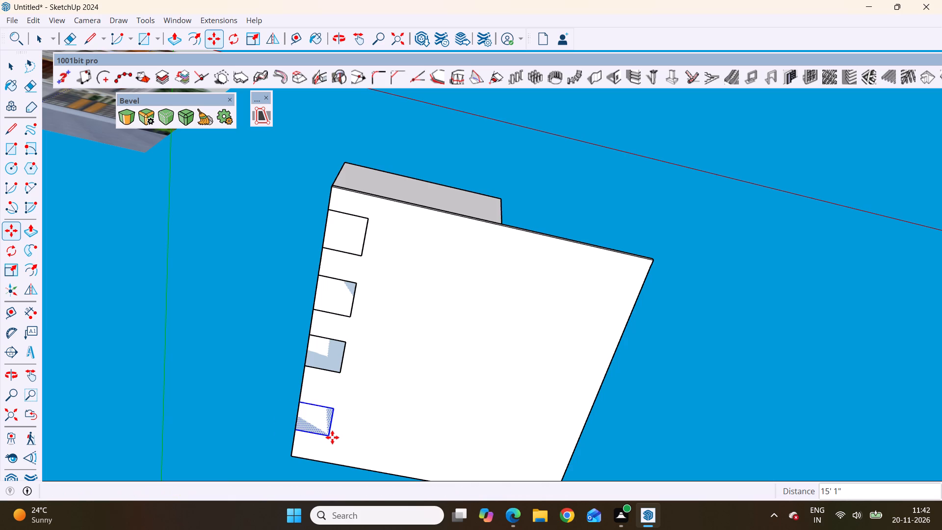
scroll(288, 435, up, 9)
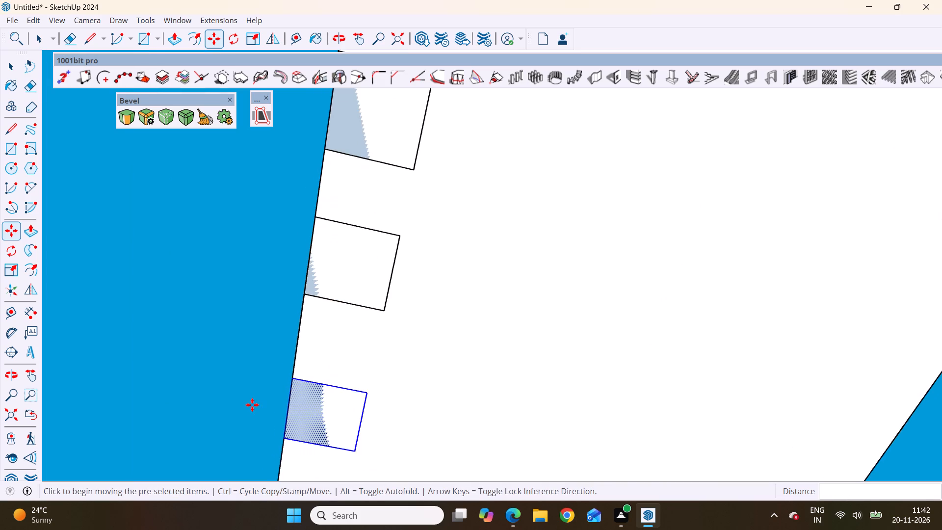
scroll(252, 405, down, 11)
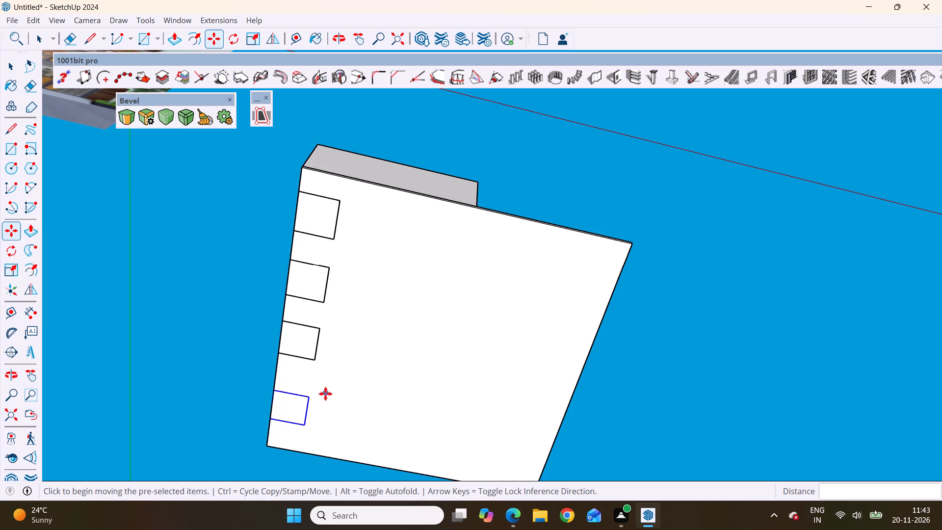
Move the third rectangle about 2' along the slab's side edge, toward the fourth rectangle.
key(space)
click(302, 342)
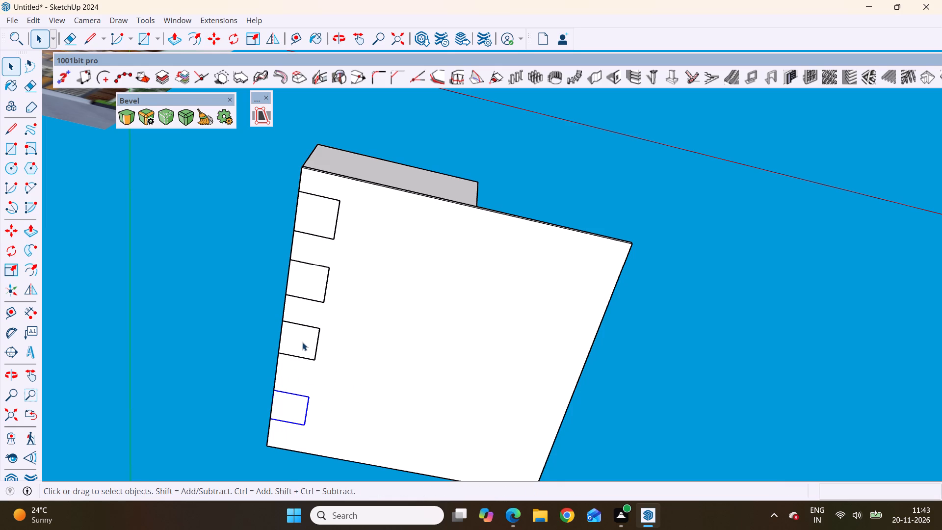
click(302, 342)
click(302, 342)
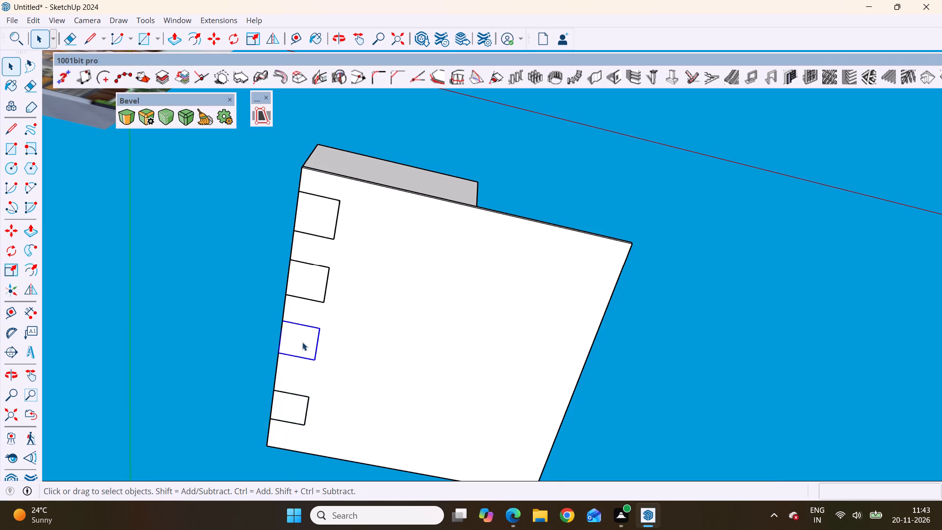
key(m)
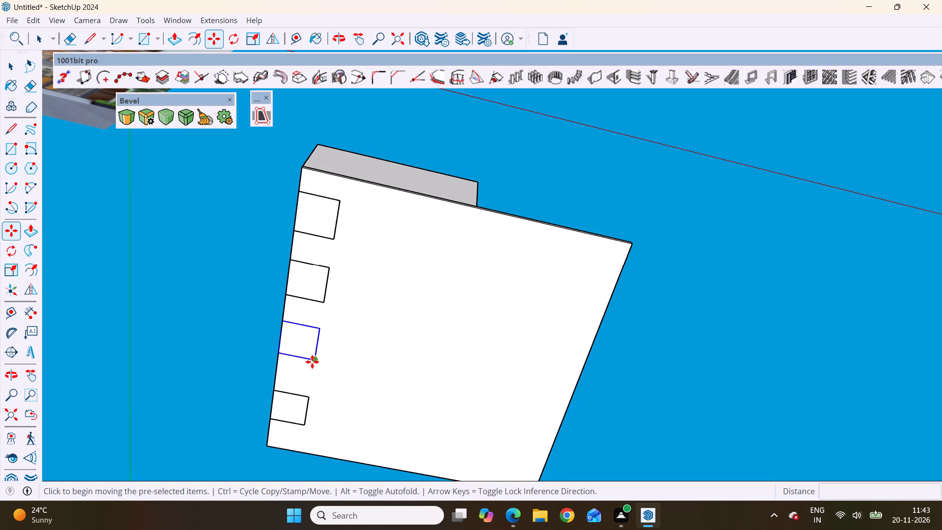
drag(312, 362, 313, 370)
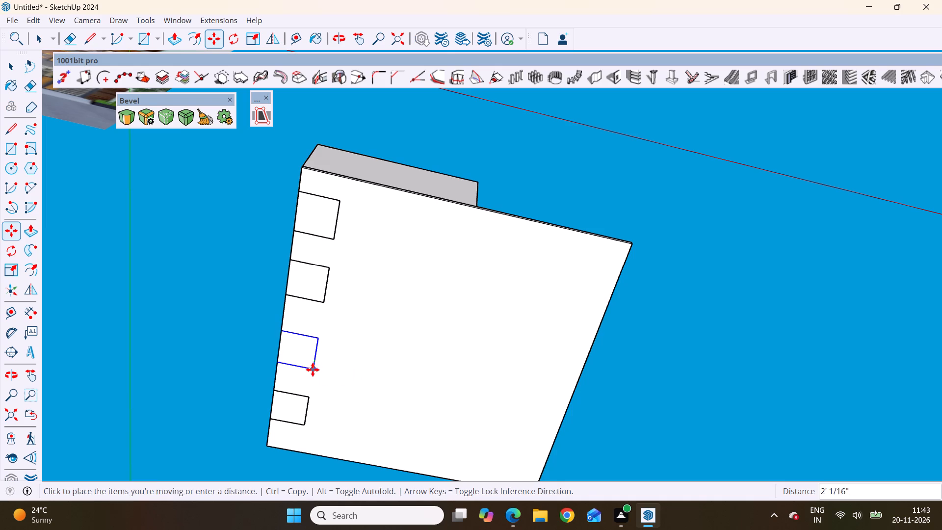
drag(313, 370, 315, 366)
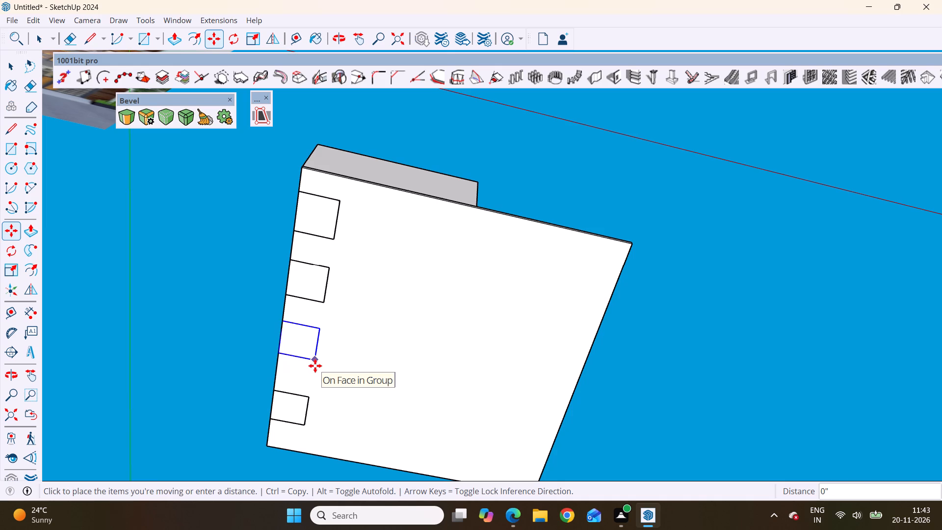
drag(315, 366, 314, 371)
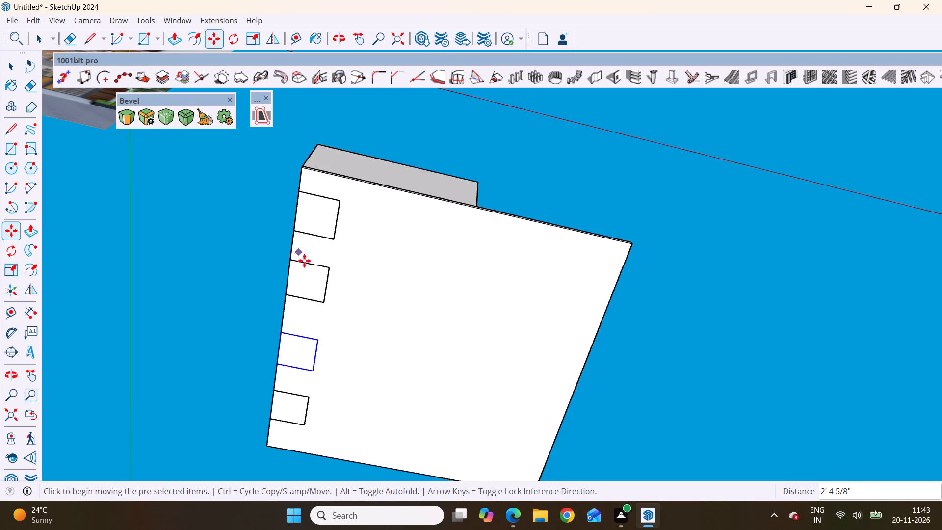
drag(323, 302, 323, 317)
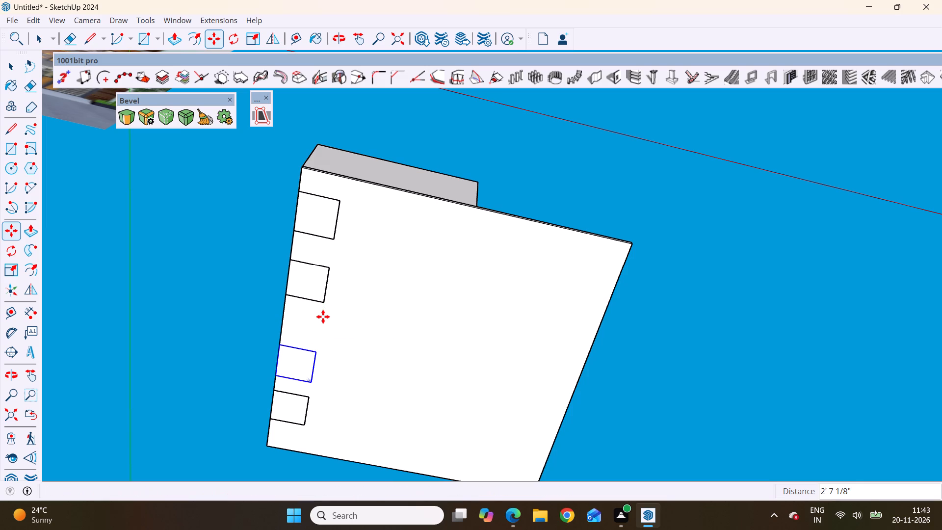
drag(316, 352, 318, 351)
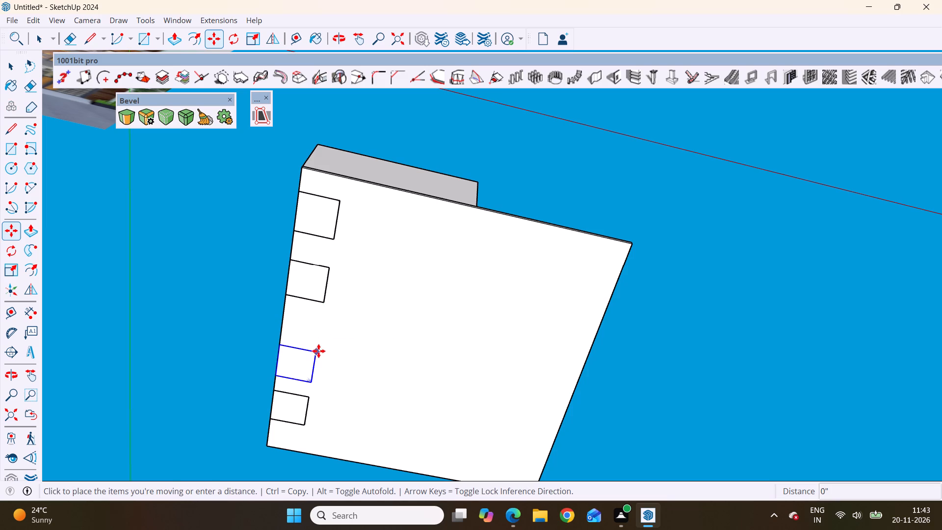
drag(318, 351, 317, 340)
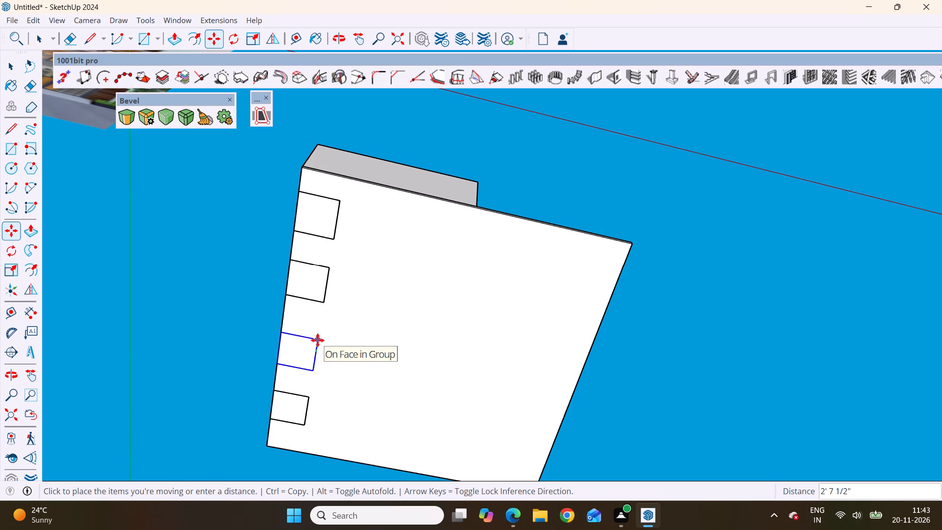
drag(317, 340, 317, 339)
key(m)
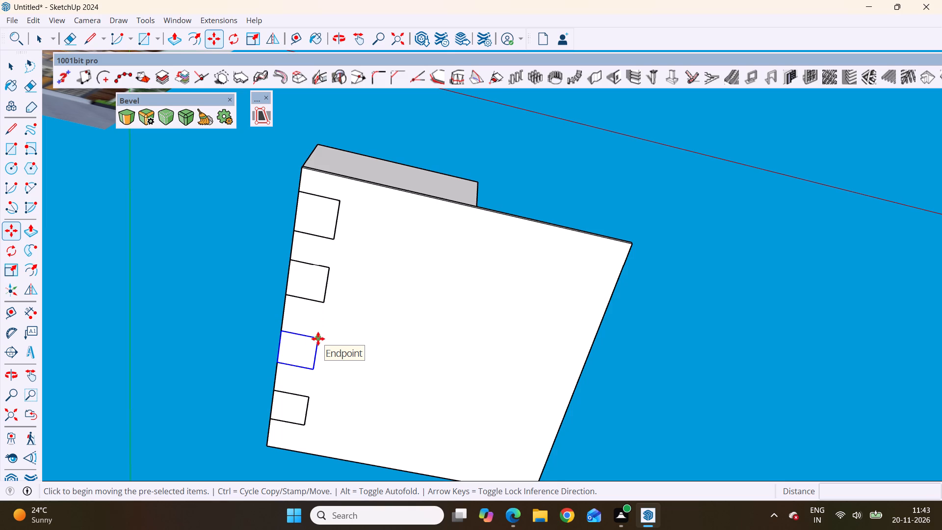
scroll(267, 320, down, 6)
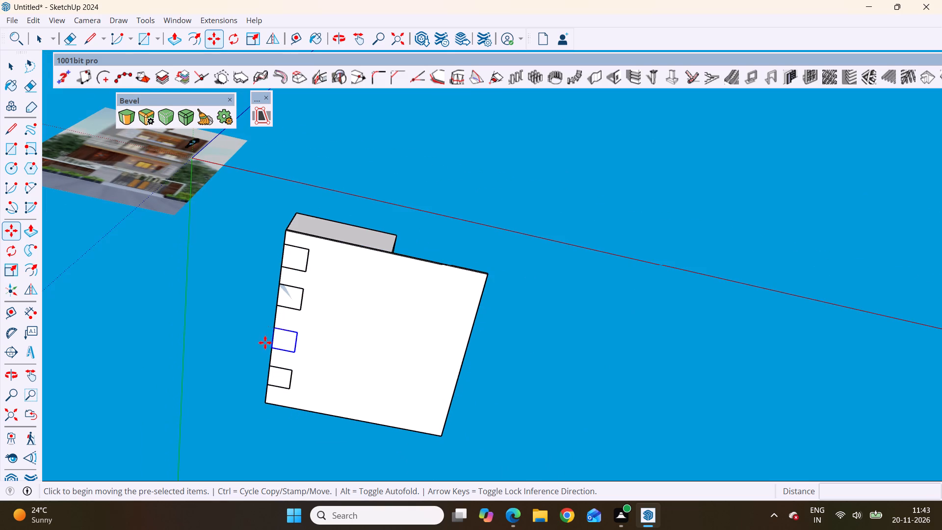
key(space)
click(207, 343)
Copy the first rectangle's face and edges about 45' 4" straight across the slab's underside, flush with the opposite side edge.
scroll(298, 378, up, 2)
middle_drag(365, 394, 414, 362)
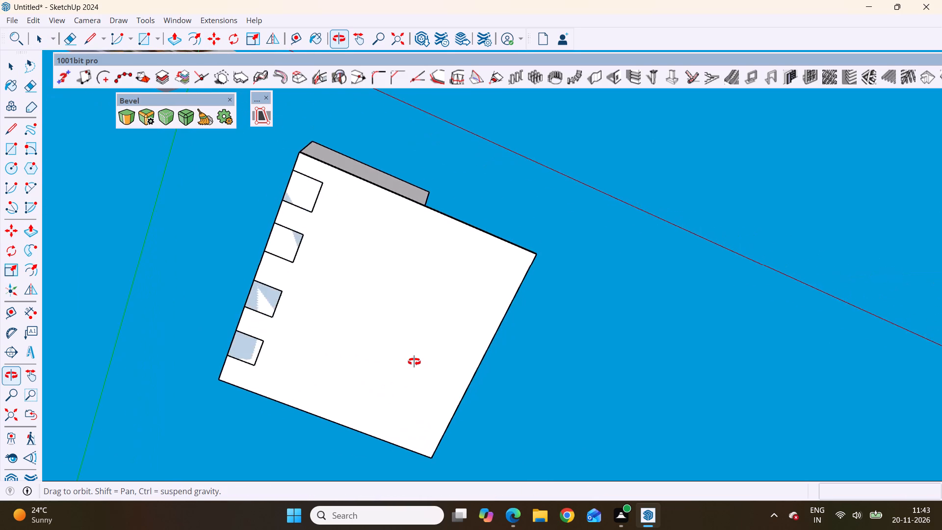
middle_drag(414, 362, 337, 355)
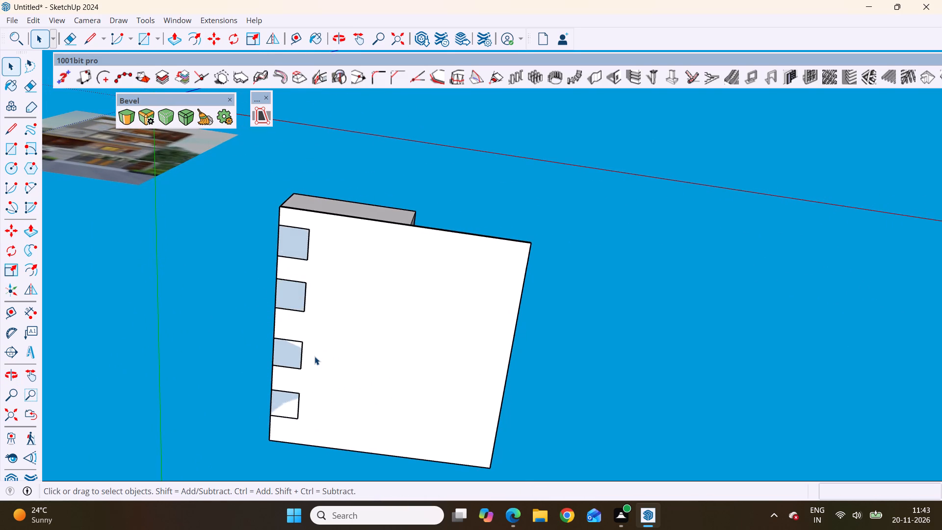
scroll(314, 356, up, 1)
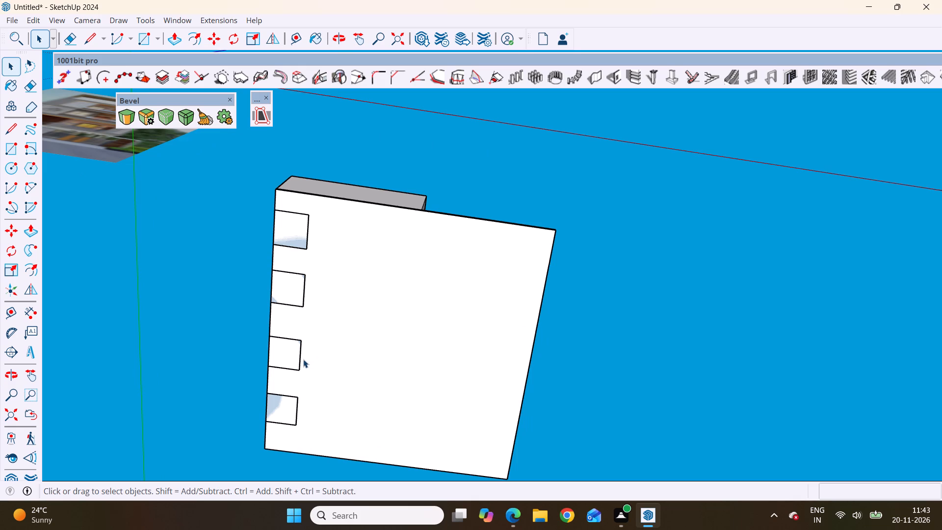
click(302, 238)
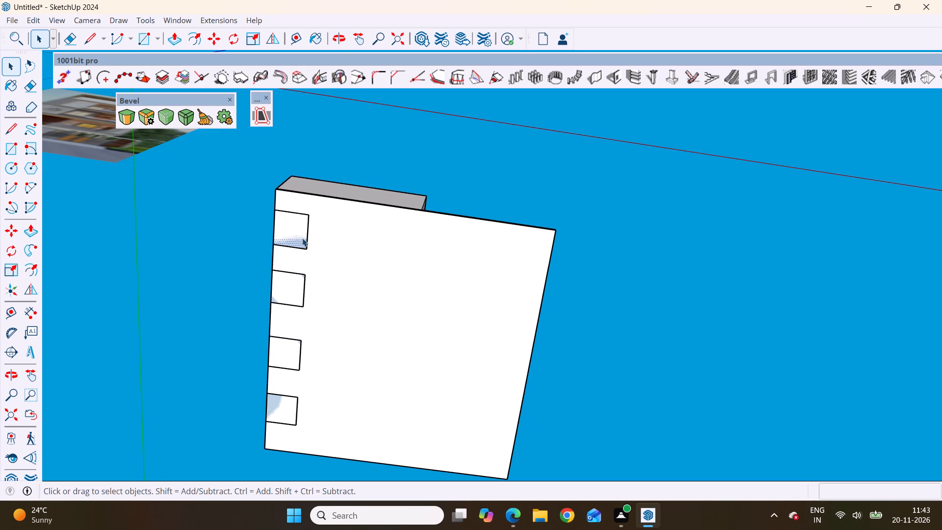
double_click(302, 238)
scroll(274, 353, down, 6)
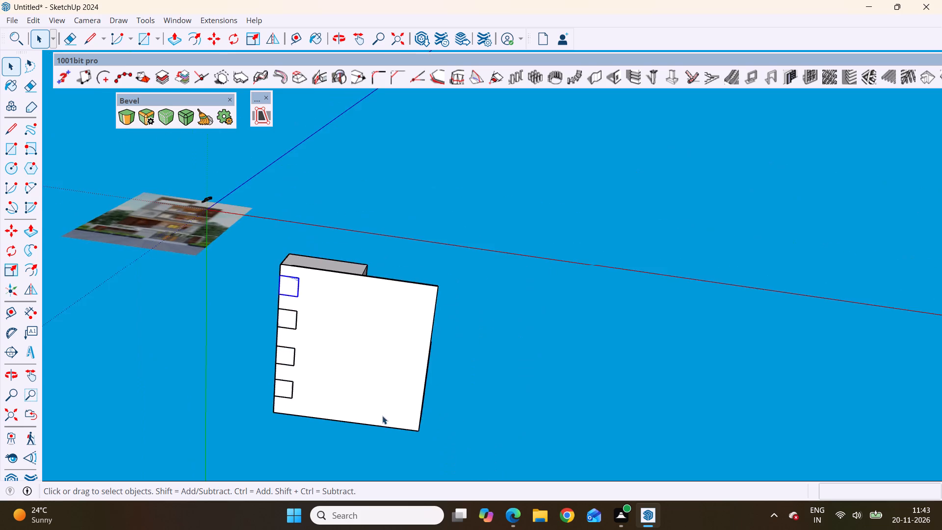
middle_drag(410, 416, 343, 358)
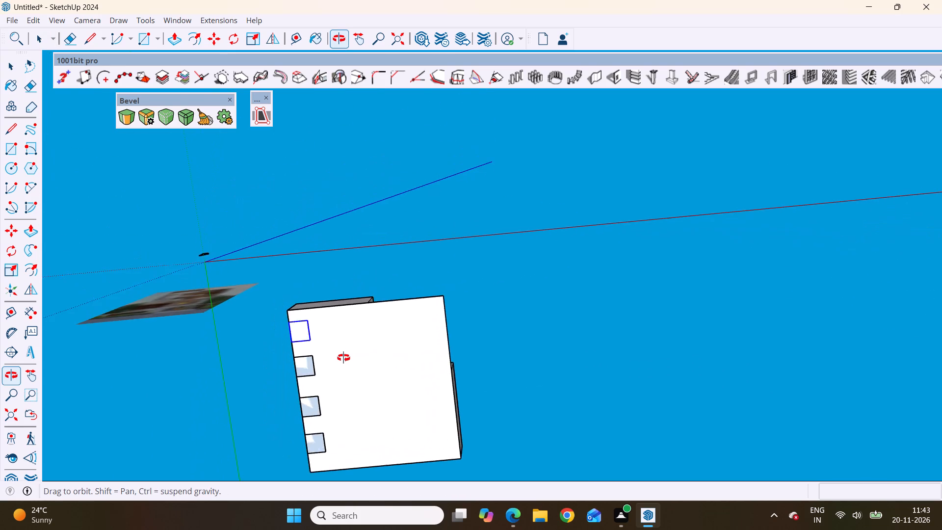
middle_drag(343, 358, 410, 387)
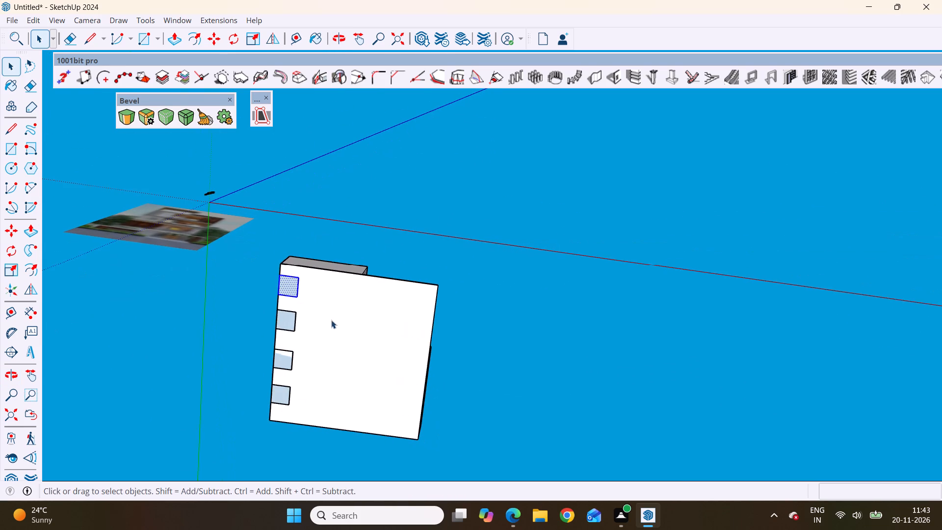
middle_drag(318, 293, 340, 286)
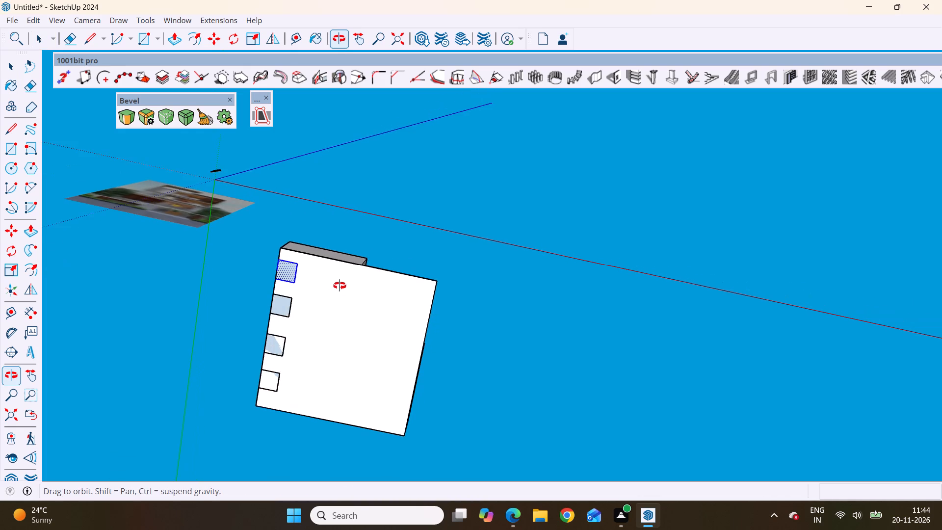
middle_drag(340, 286, 309, 282)
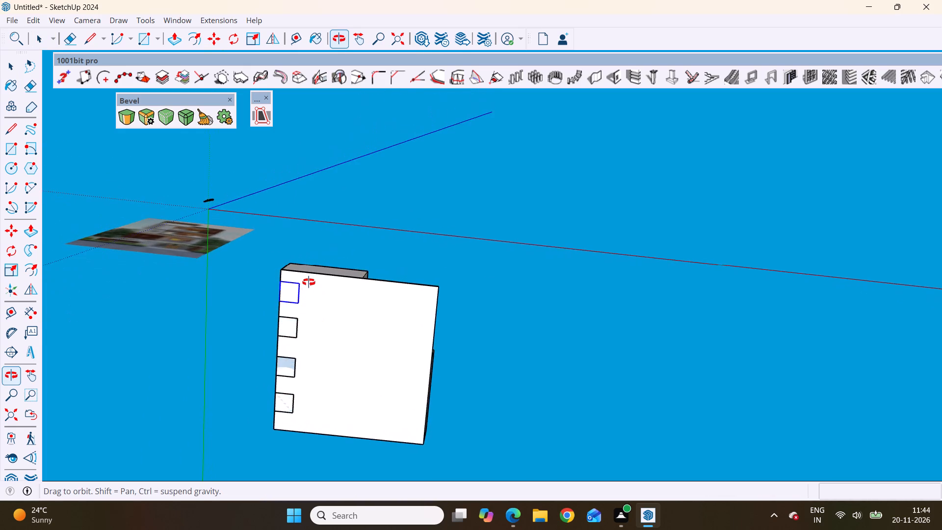
middle_drag(309, 282, 309, 282)
scroll(309, 282, up, 1)
scroll(413, 333, down, 3)
scroll(446, 340, up, 4)
middle_drag(449, 339, 475, 331)
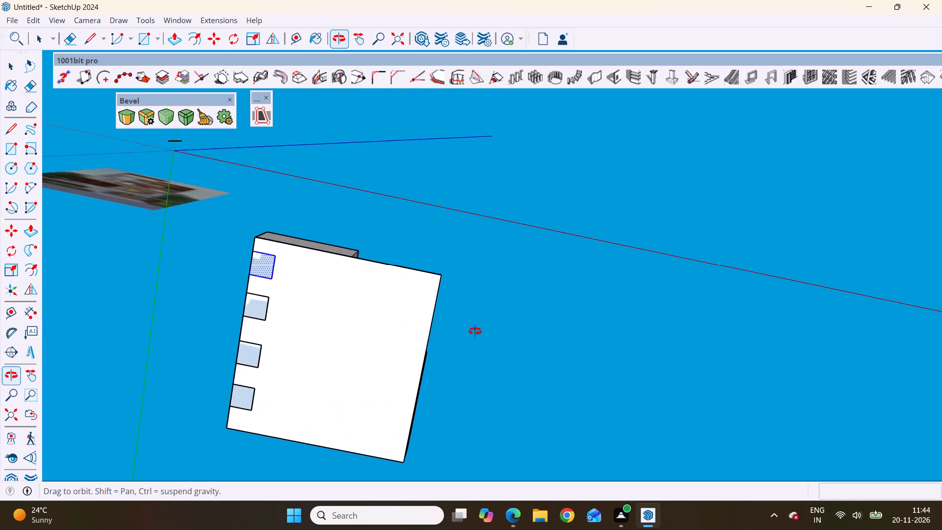
middle_drag(475, 331, 446, 334)
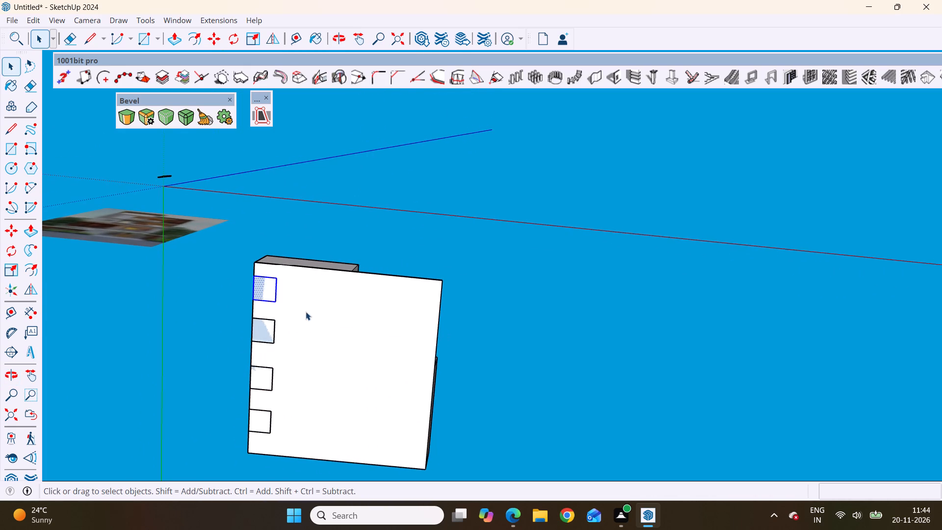
scroll(289, 318, up, 3)
scroll(207, 351, down, 4)
scroll(233, 418, down, 1)
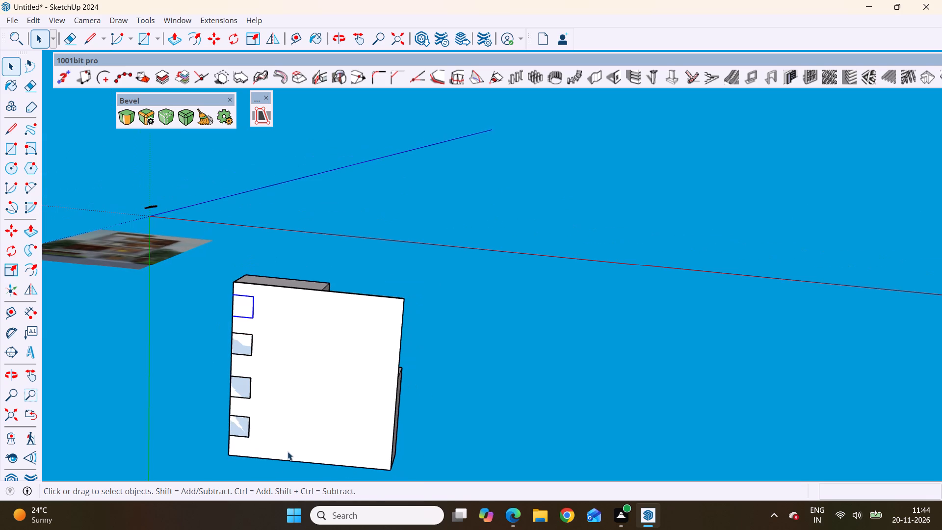
key(m)
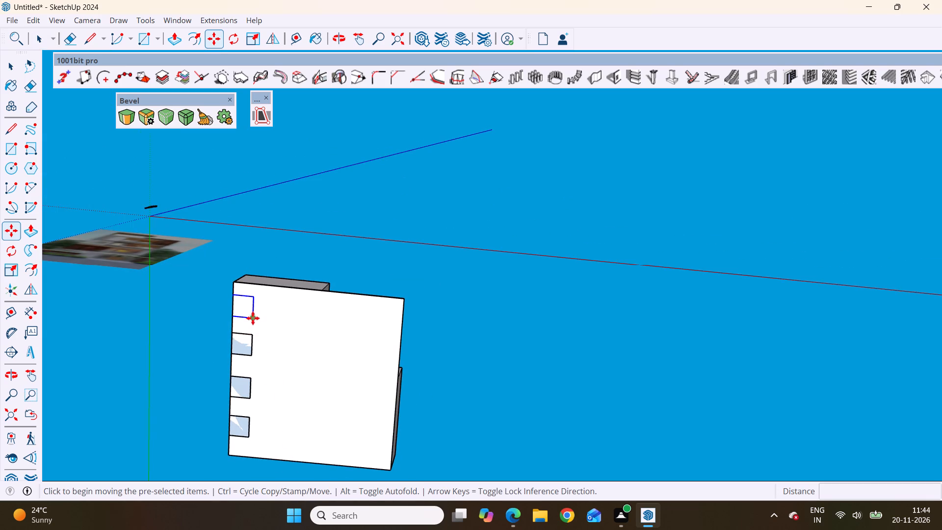
click(254, 318)
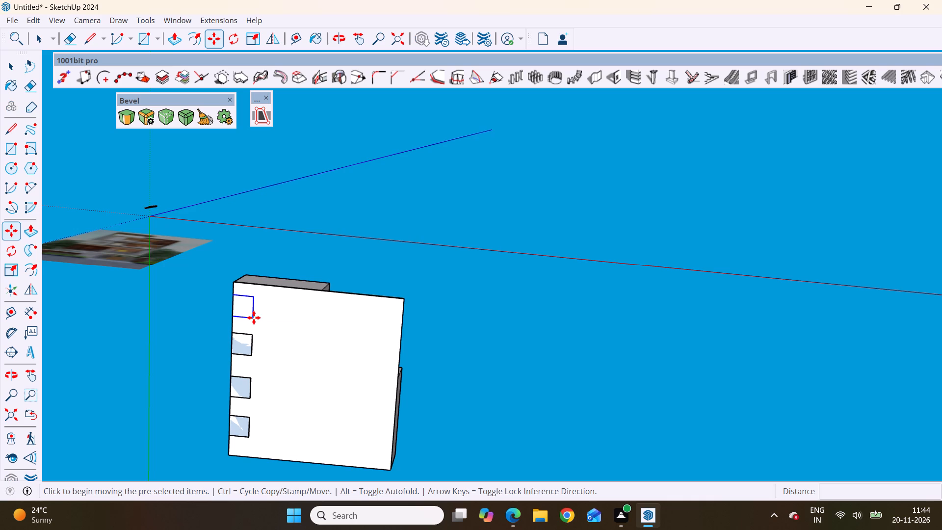
click(405, 336)
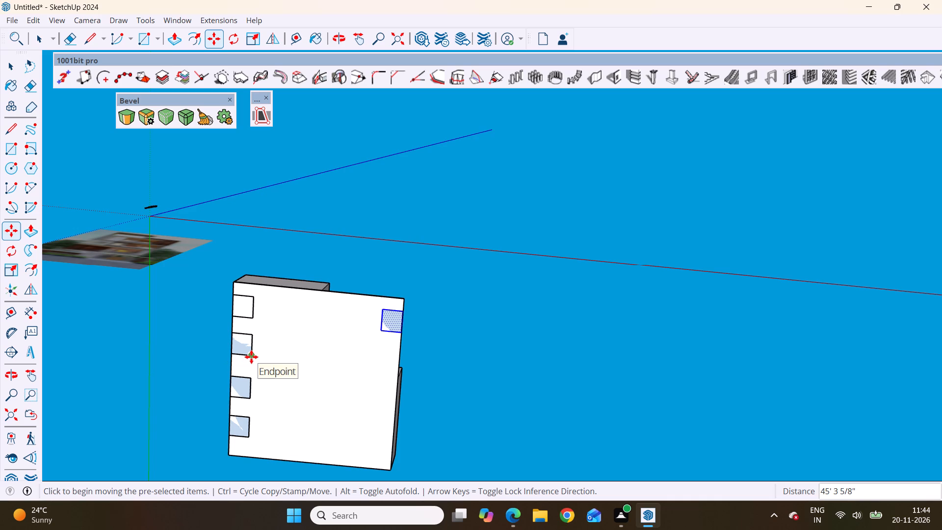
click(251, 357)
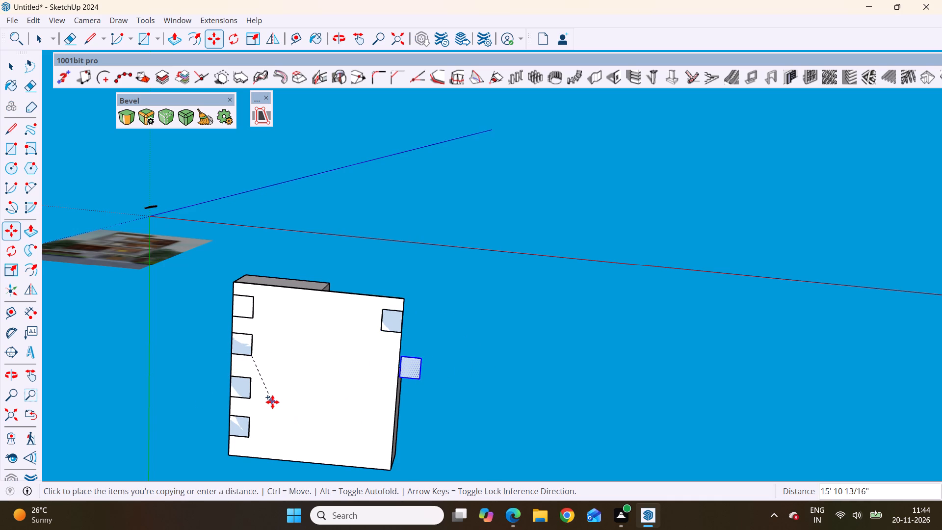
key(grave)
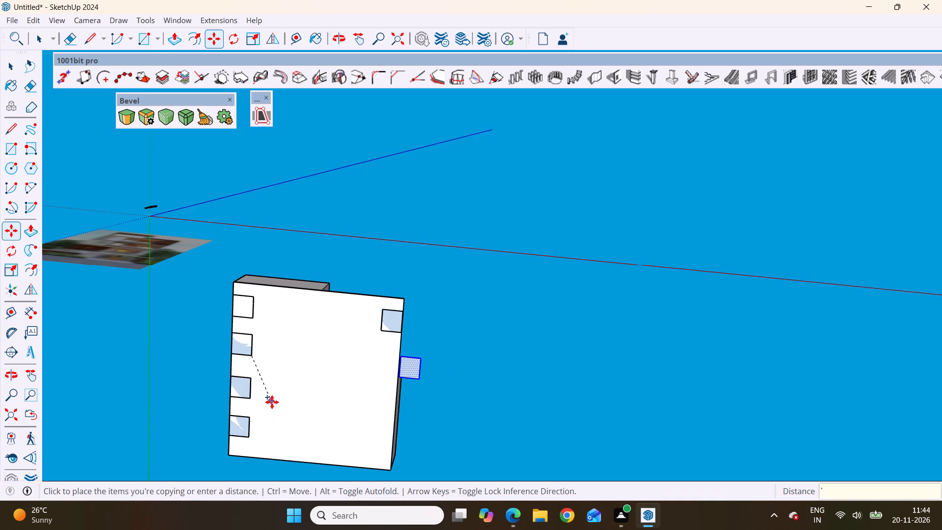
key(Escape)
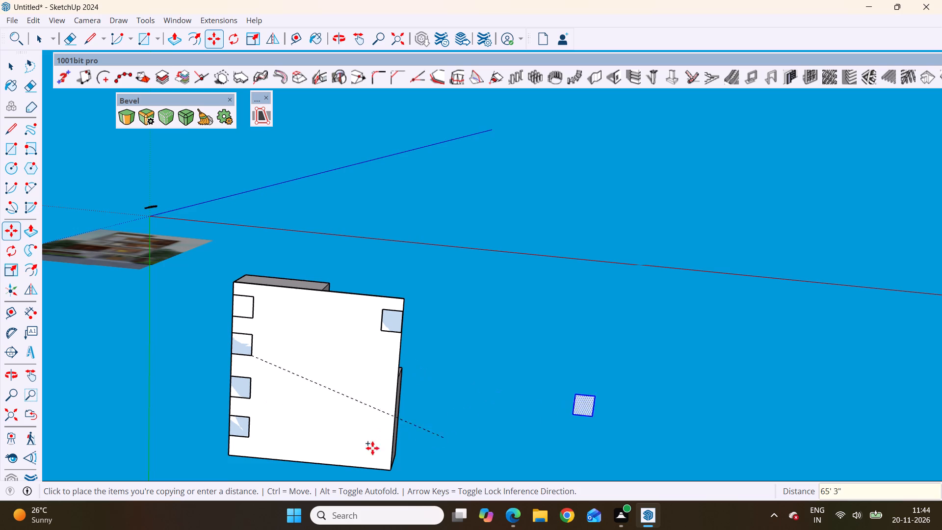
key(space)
Copy the second rectangle's face and edges about 45' 4" straight across the slab's underside, flush with the opposite side edge.
click(244, 353)
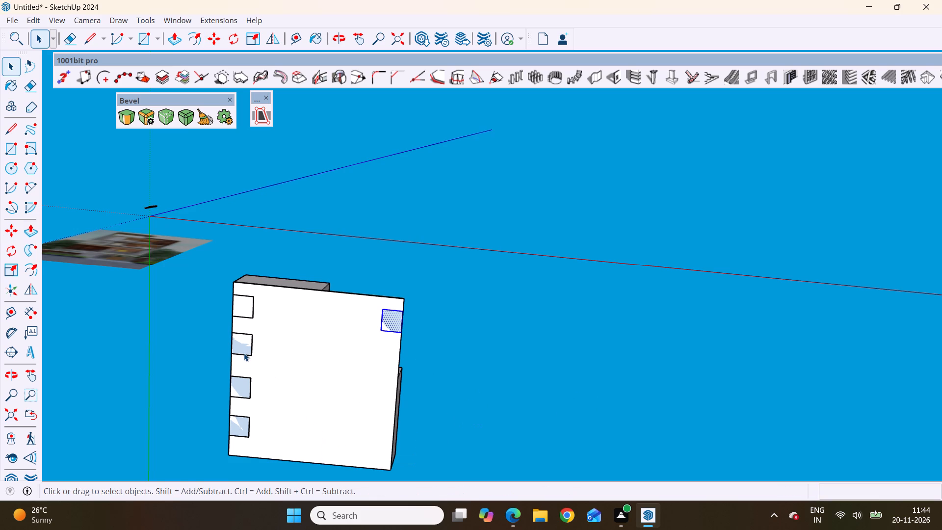
click(243, 347)
click(243, 347)
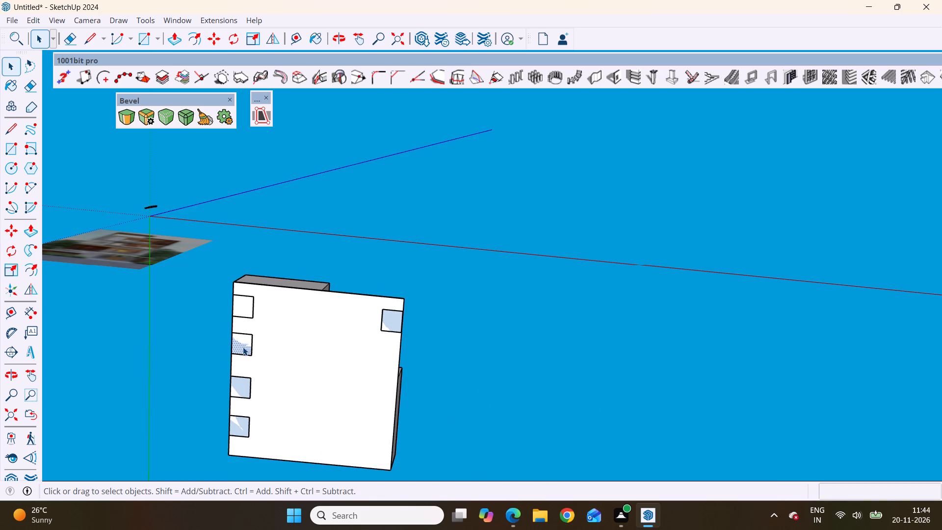
click(243, 347)
click(251, 352)
click(261, 379)
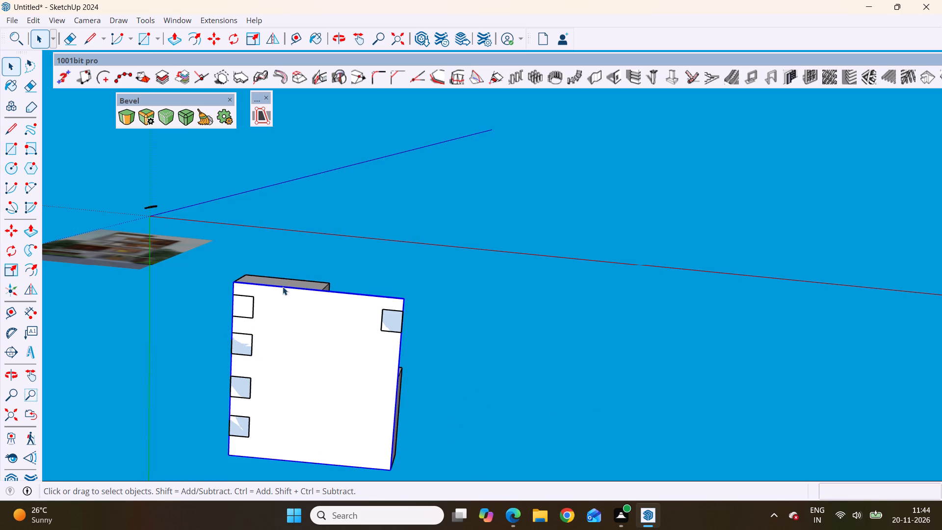
click(356, 263)
click(245, 356)
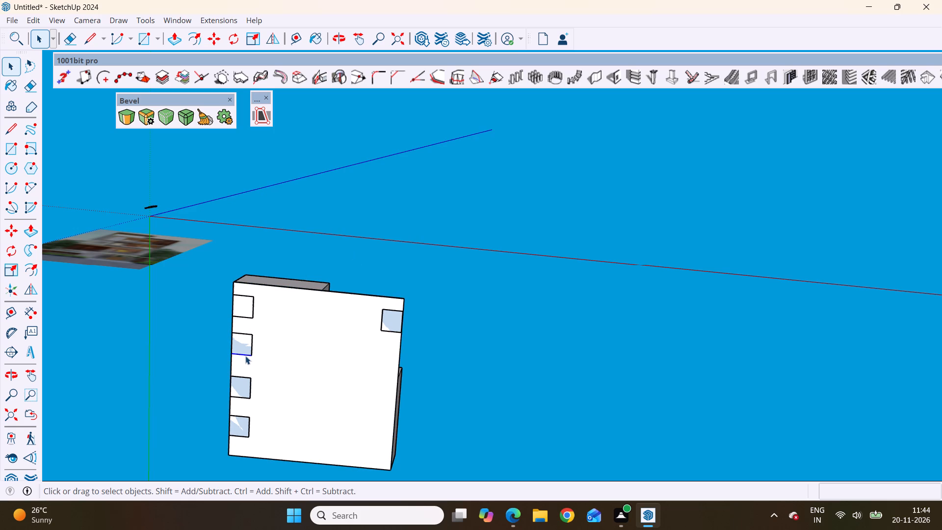
double_click(245, 344)
scroll(242, 351, up, 3)
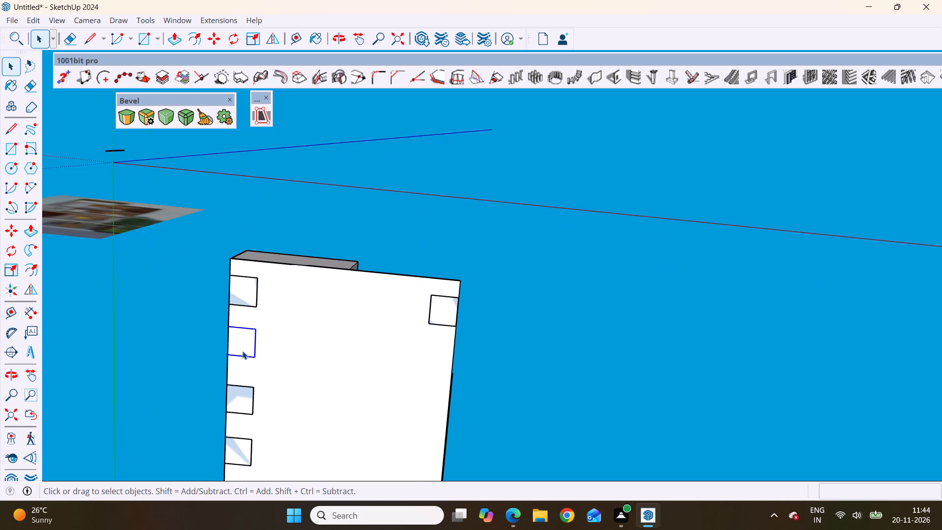
key(m)
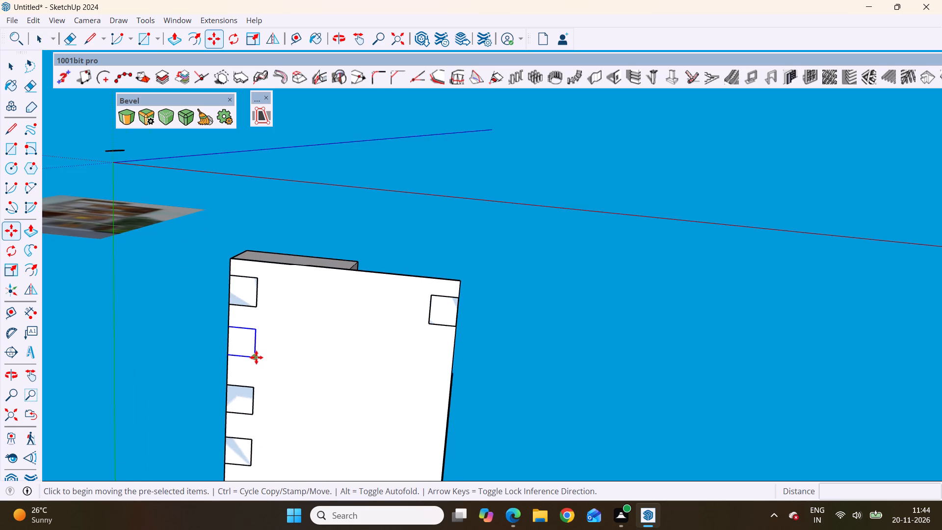
click(255, 357)
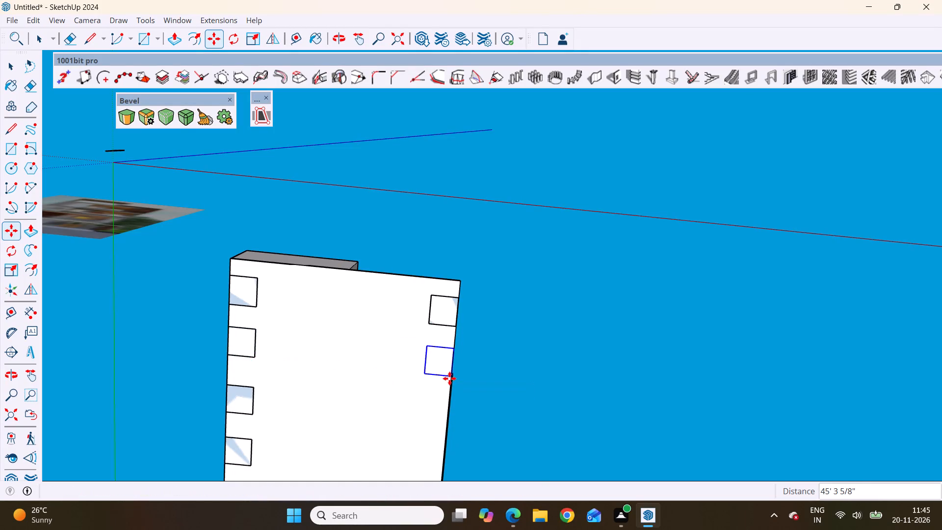
Copy the third rectangle's face and edges about 45' 4" straight across the underside, flush with the opposite side edge.
scroll(384, 367, down, 4)
scroll(306, 448, up, 6)
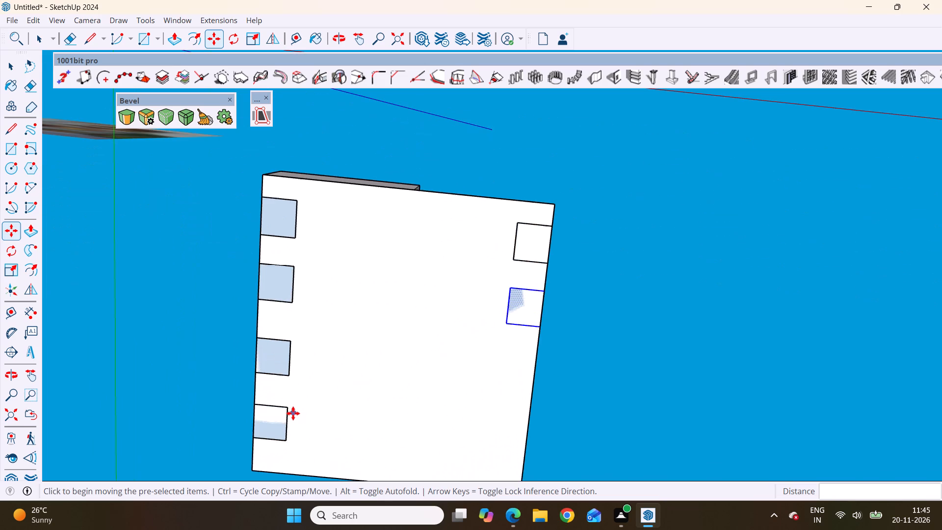
key(space)
click(275, 365)
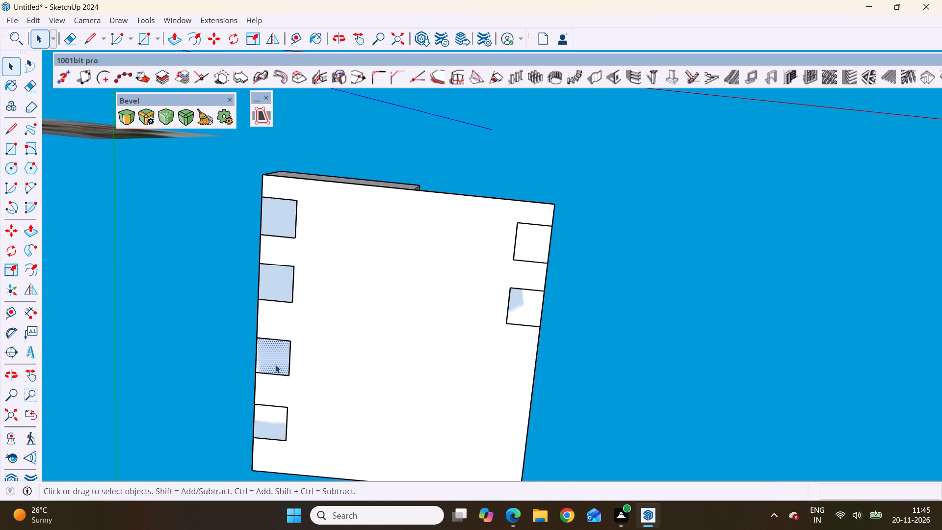
double_click(275, 365)
key(m)
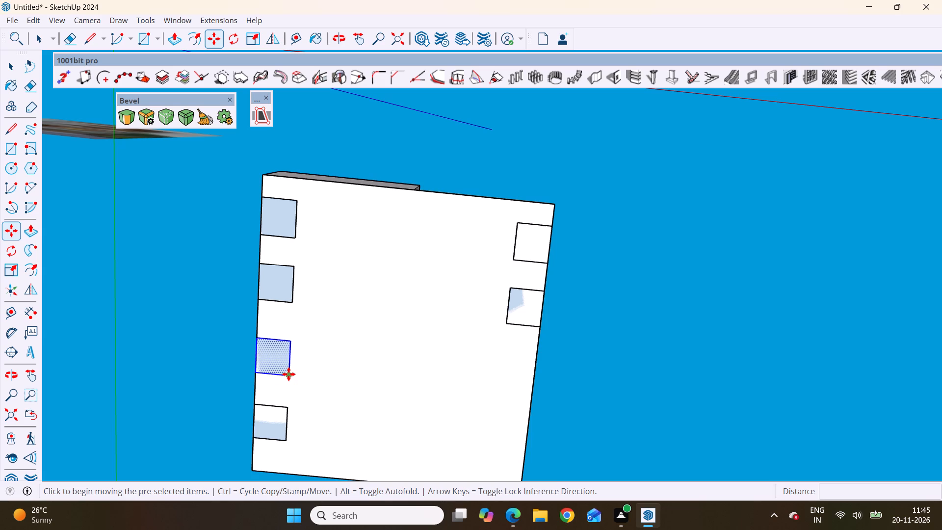
scroll(288, 374, up, 4)
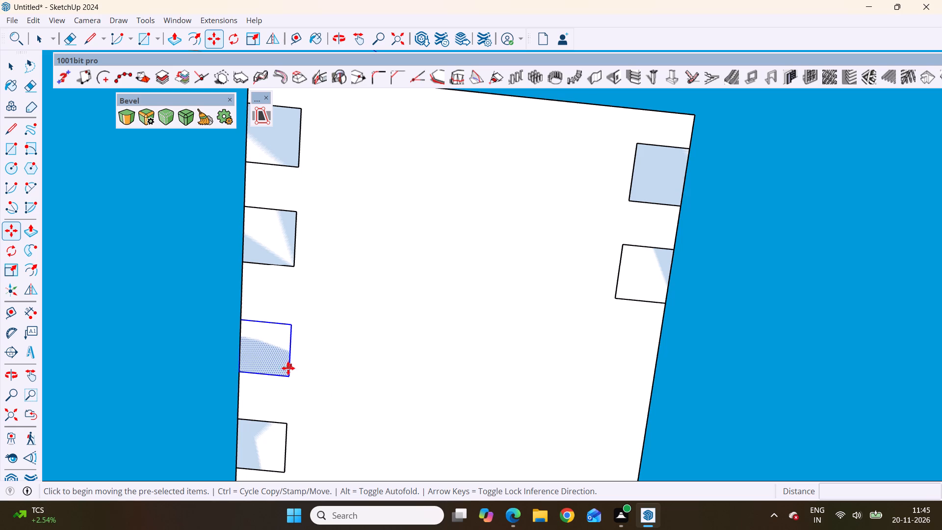
click(288, 375)
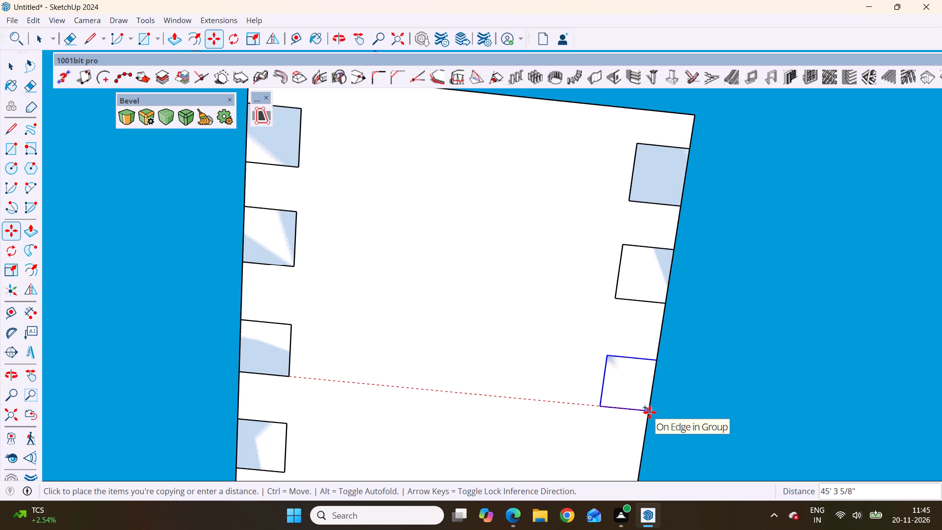
Copy the fourth rectangle's face and edges about 45' 4" straight across the underside, completing the opposite row of column profiles.
scroll(436, 351, down, 8)
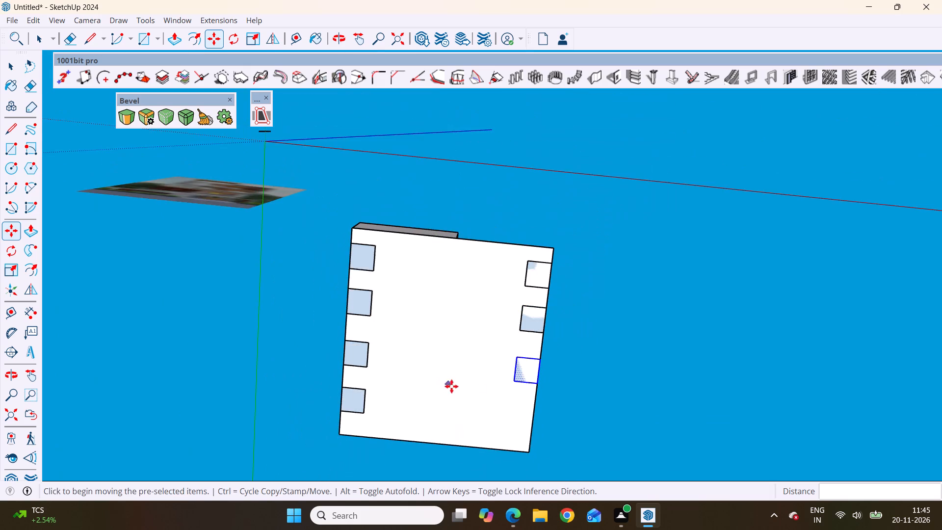
middle_drag(514, 380, 486, 344)
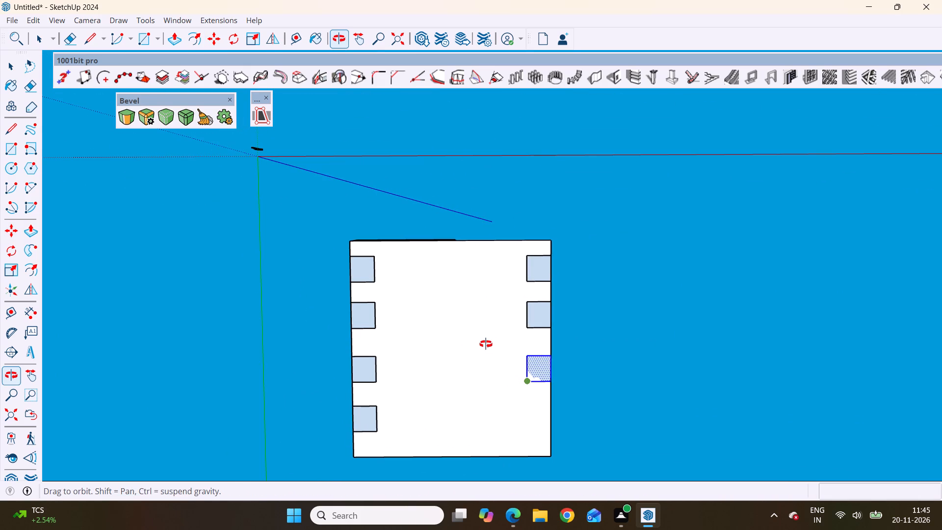
middle_drag(486, 344, 526, 342)
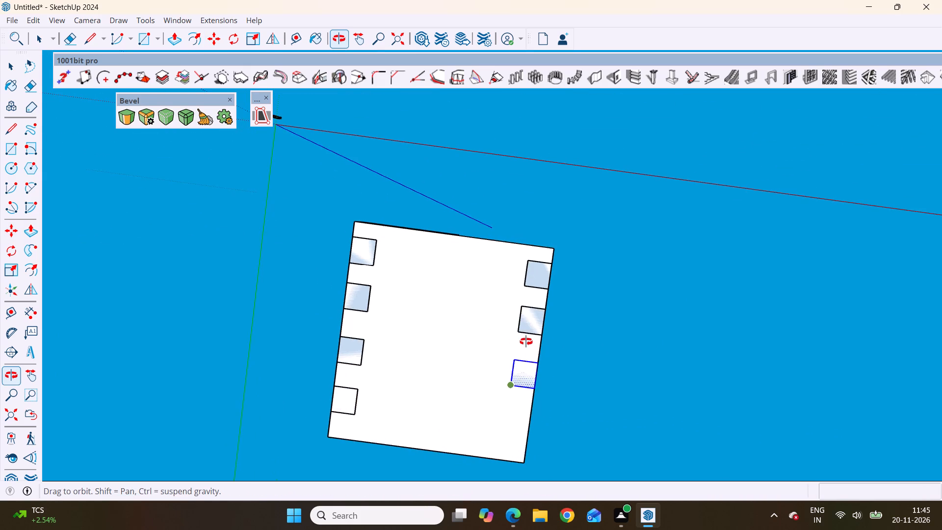
middle_drag(526, 342, 526, 342)
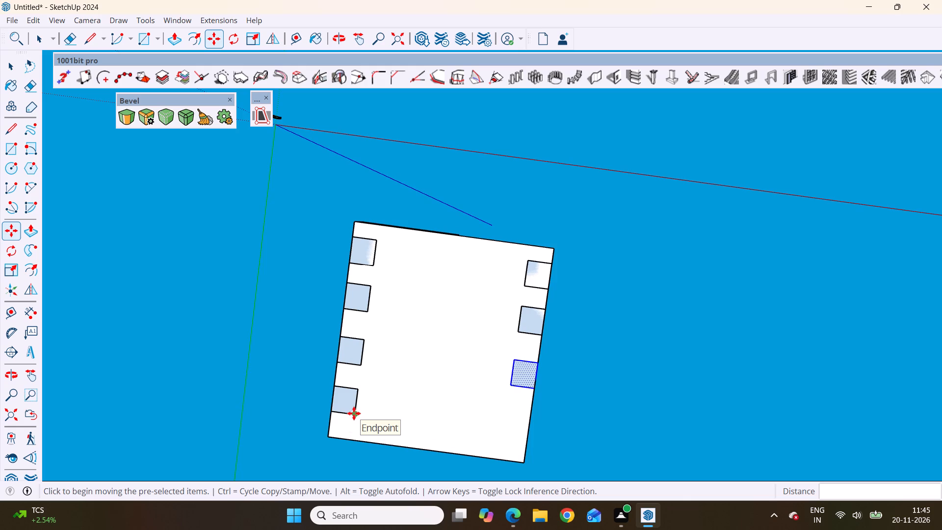
key(space)
double_click(348, 401)
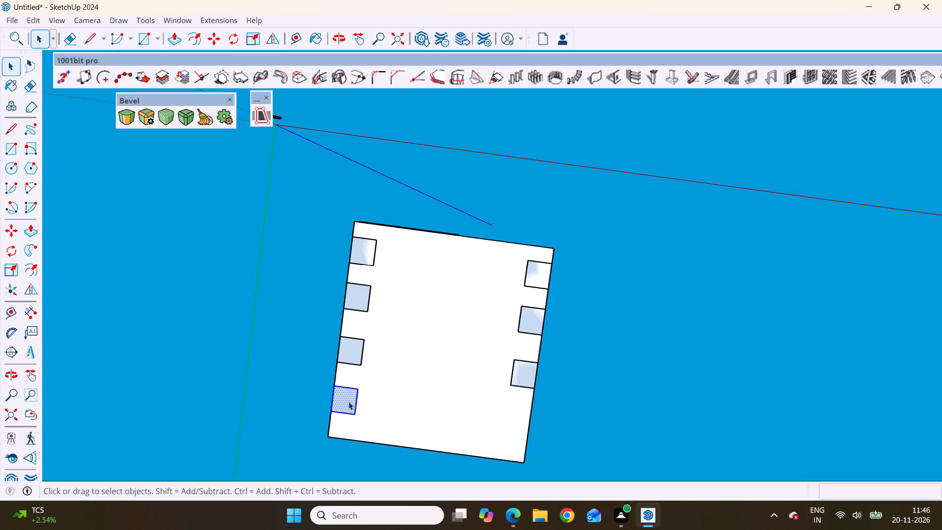
key(m)
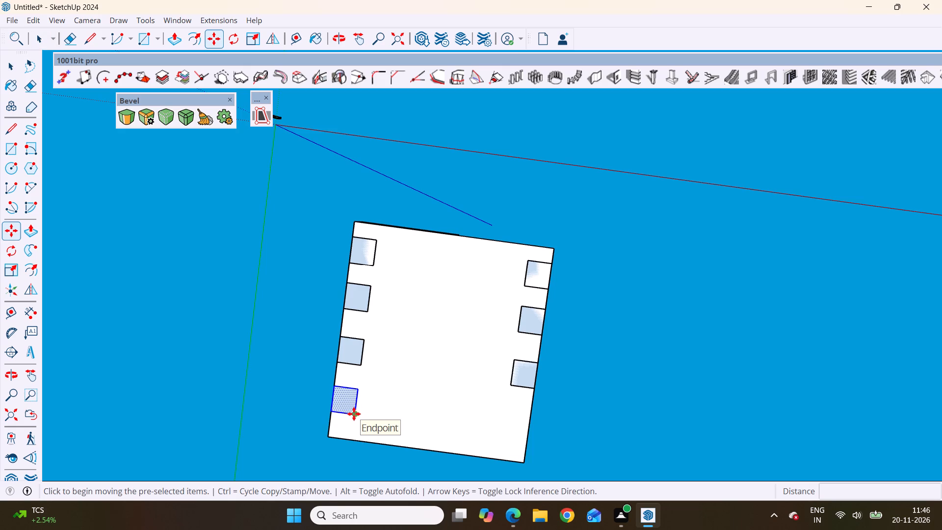
click(354, 414)
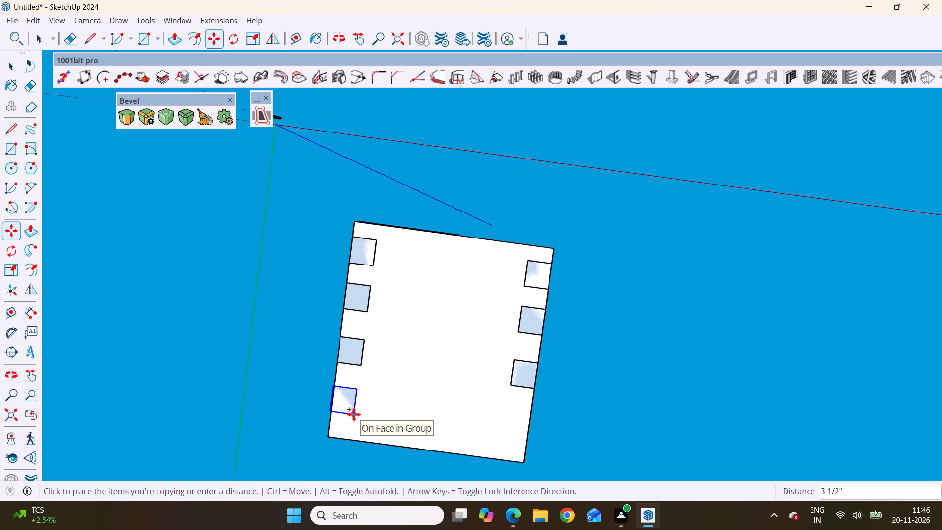
click(530, 438)
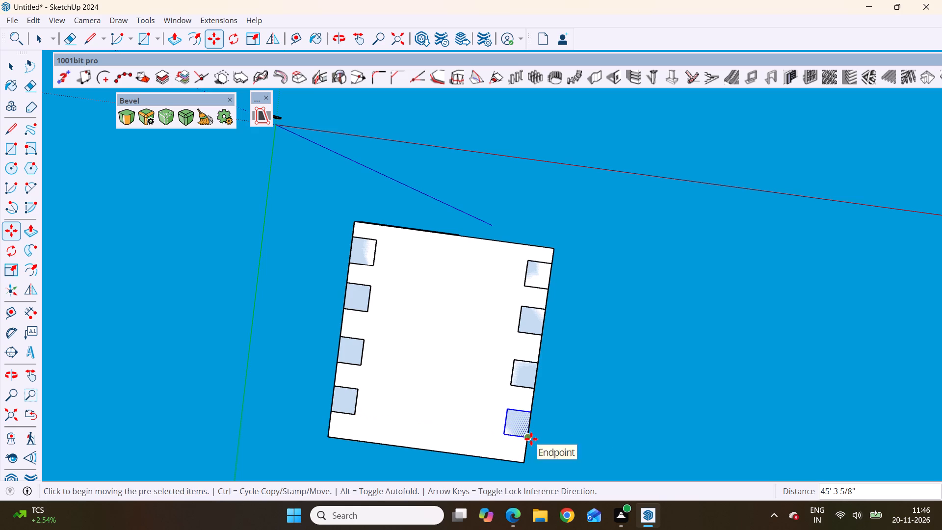
Push/Pull the front column profile on the slab side nearest the reference photo 14' 6" down to the origin's ground level.
scroll(405, 388, down, 2)
scroll(430, 426, up, 2)
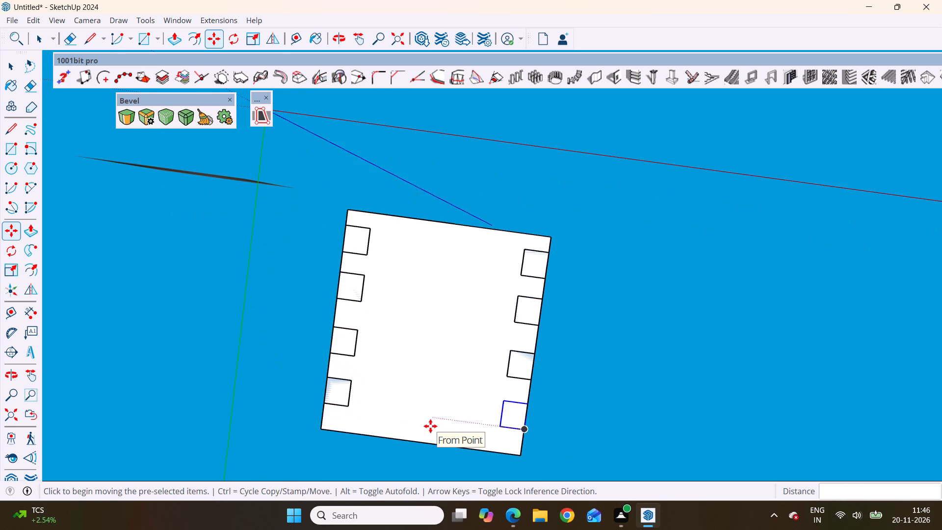
key(space)
click(325, 353)
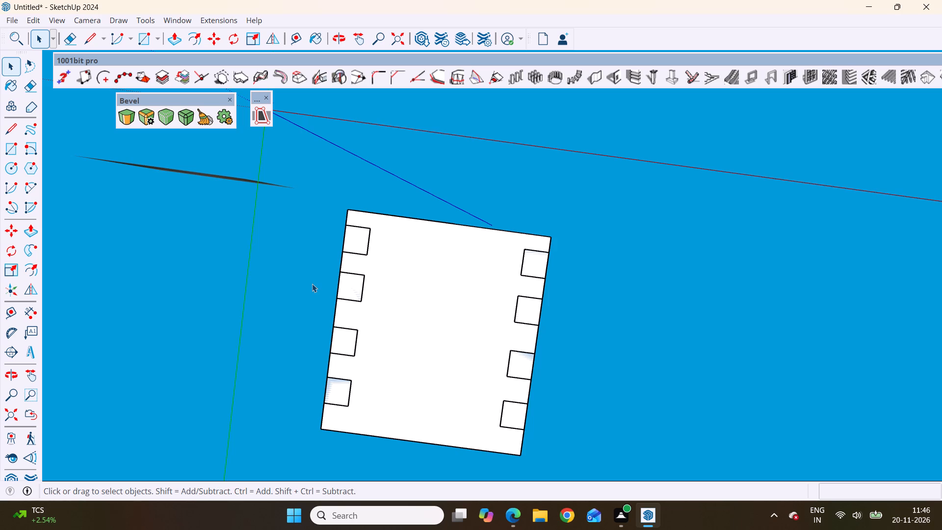
click(361, 243)
double_click(361, 243)
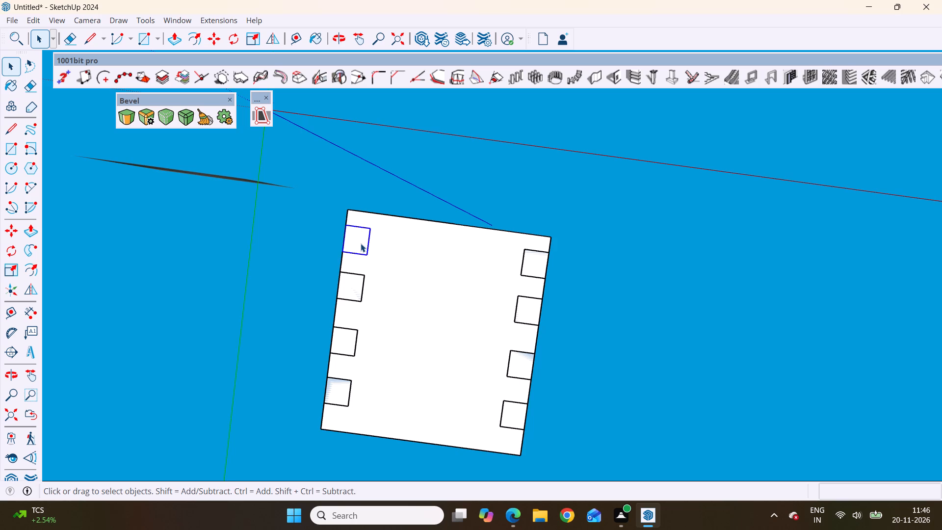
click(361, 243)
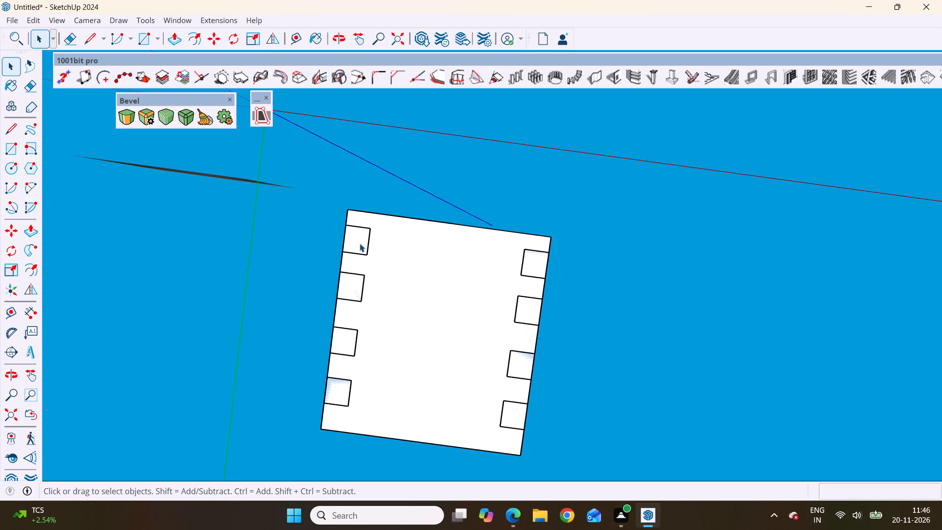
triple_click(360, 243)
click(360, 243)
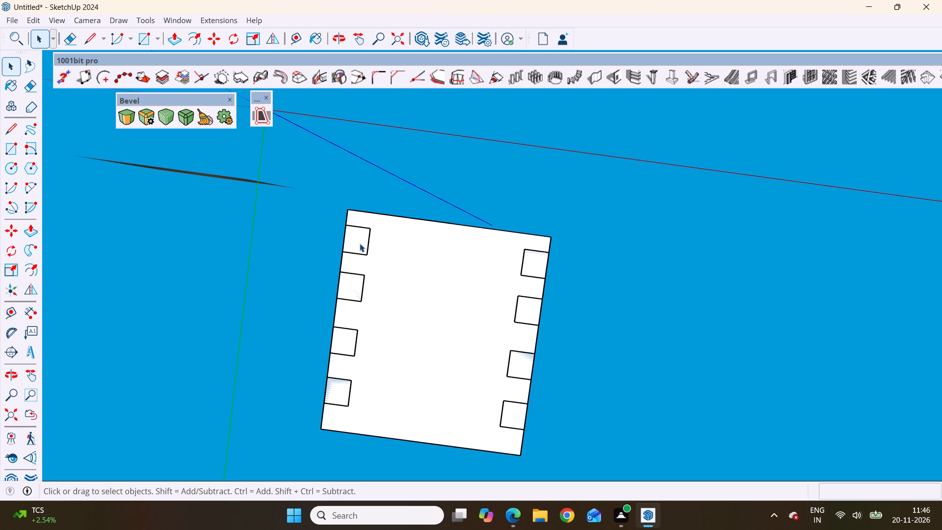
double_click(360, 243)
triple_click(360, 244)
key(p)
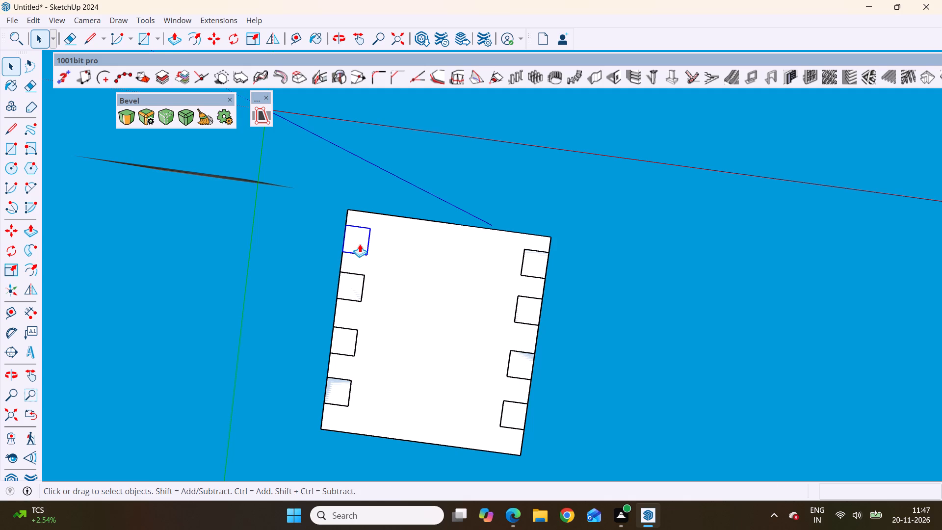
click(359, 244)
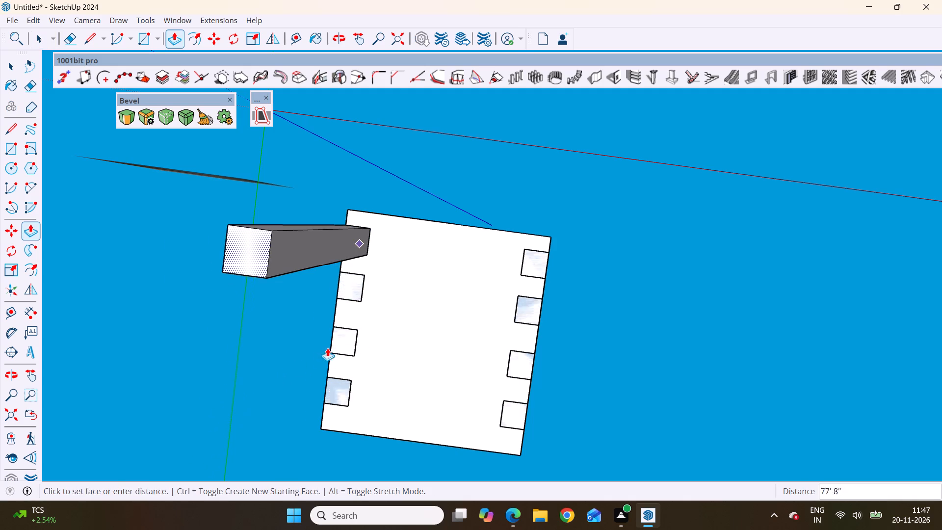
scroll(332, 342, down, 3)
middle_drag(332, 342, 409, 529)
middle_drag(312, 333, 251, 324)
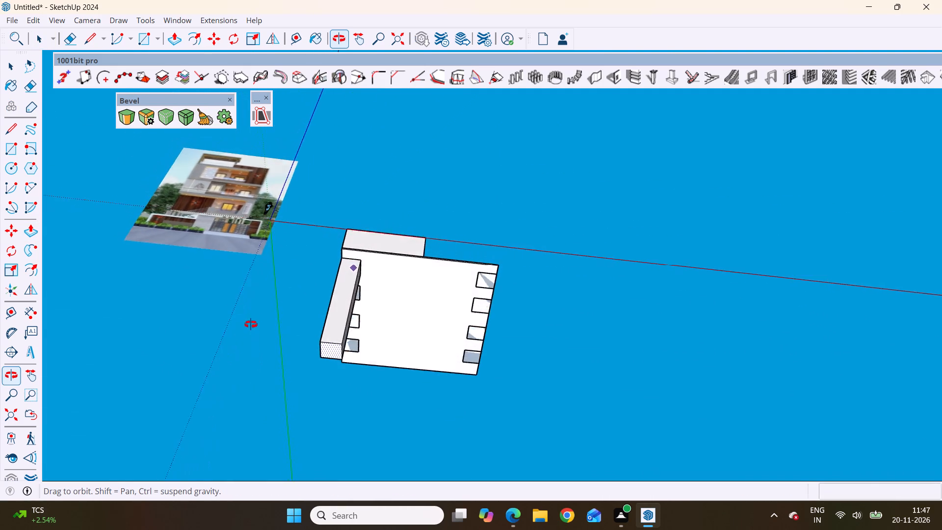
middle_drag(251, 324, 356, 492)
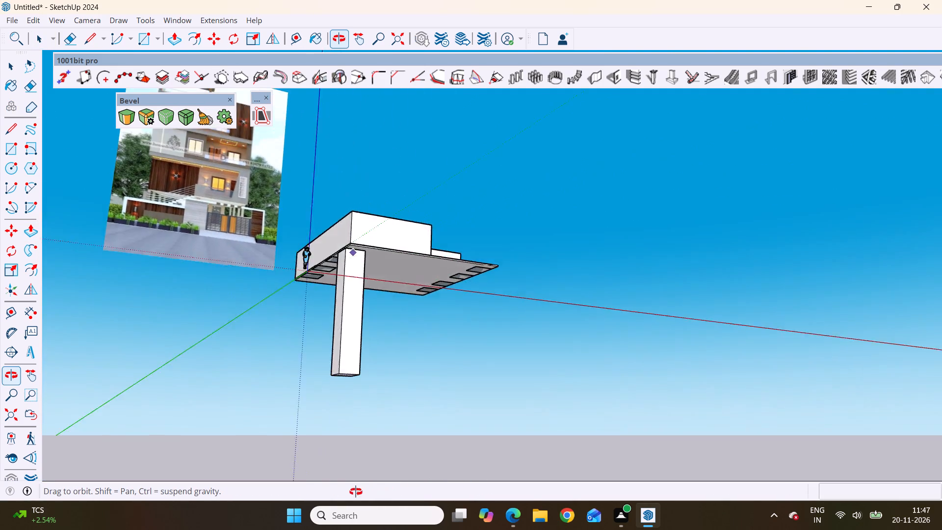
middle_drag(356, 492, 284, 529)
scroll(337, 336, up, 3)
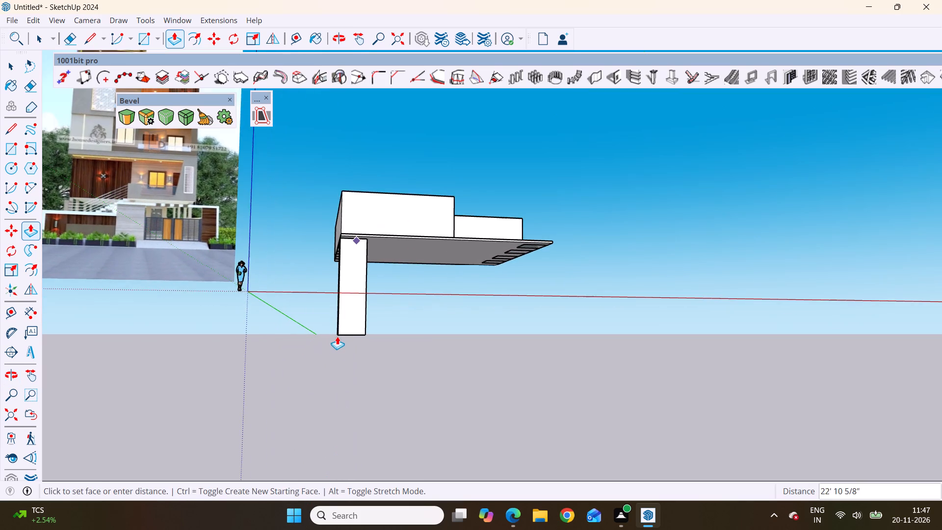
middle_drag(345, 339, 291, 186)
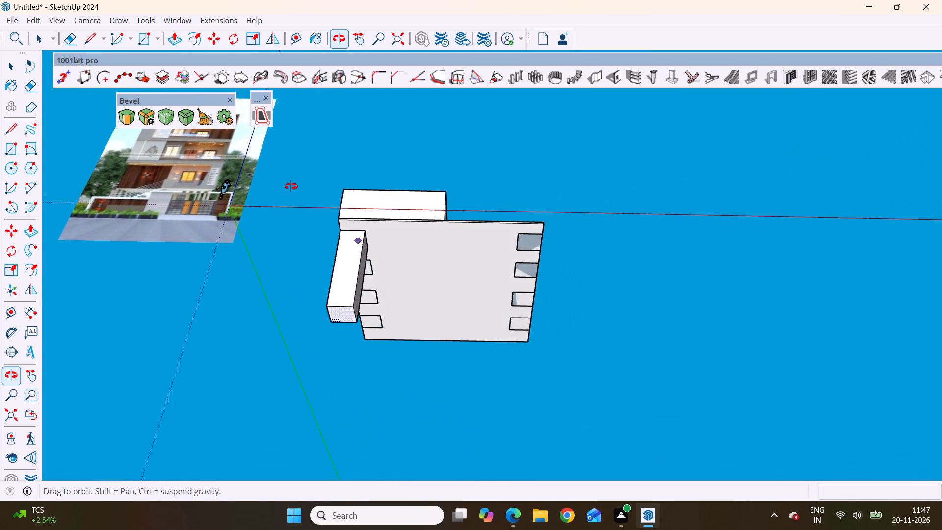
middle_drag(291, 186, 197, 366)
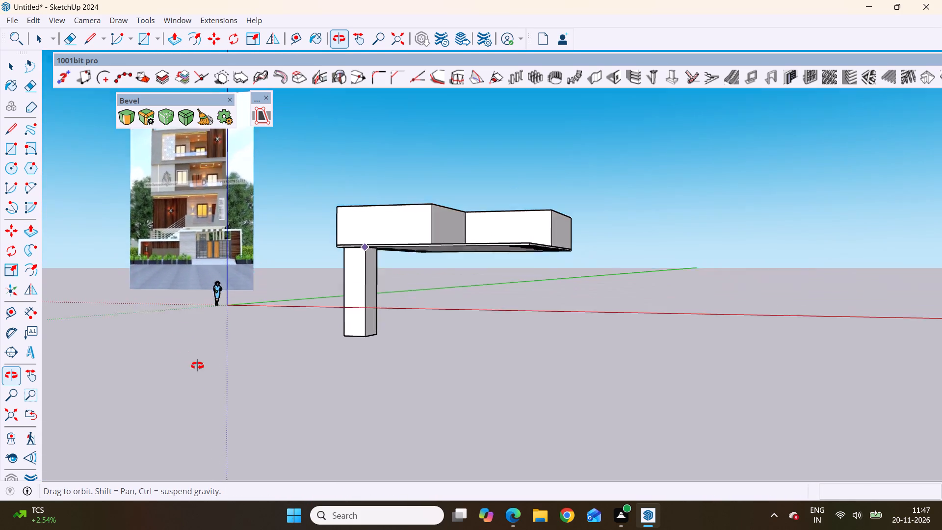
middle_drag(197, 366, 285, 409)
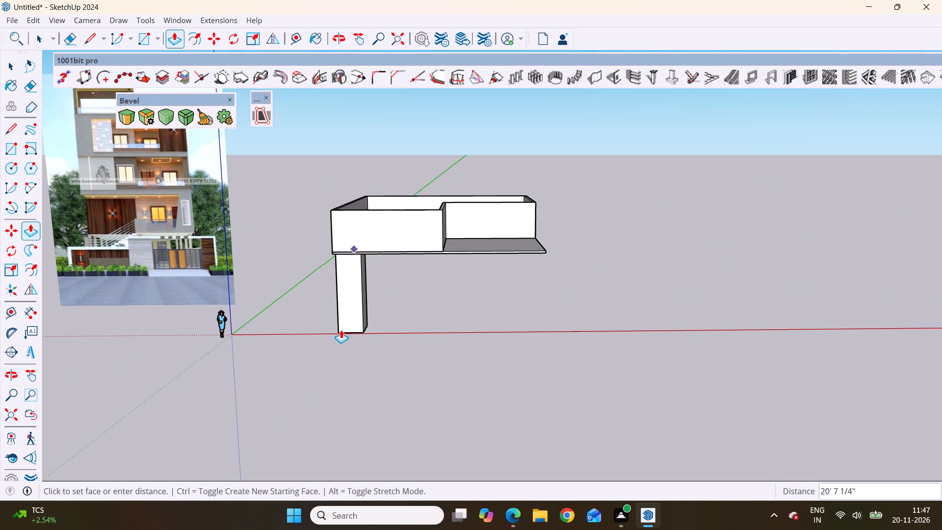
click(233, 330)
Push/Pull the second column profile in the same row down 14' 6", level with the base of the first column.
scroll(456, 352, down, 3)
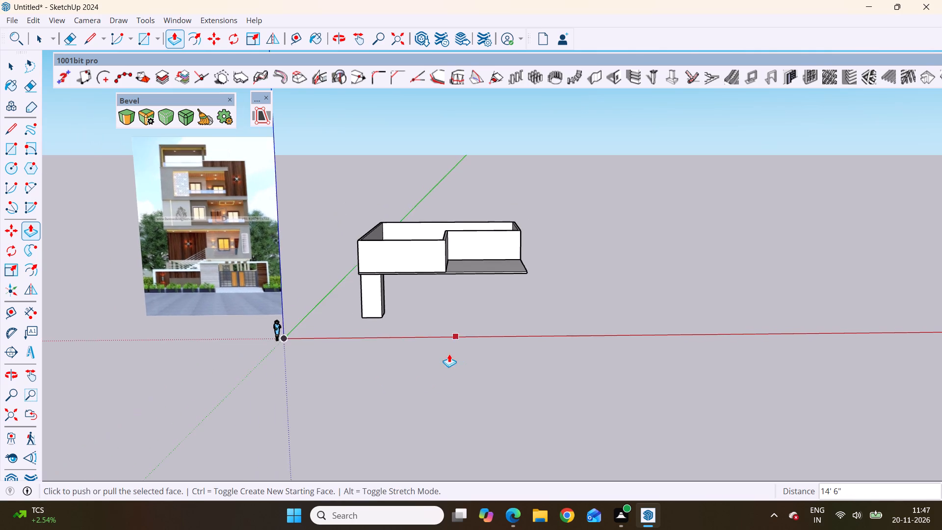
middle_drag(420, 361, 445, 240)
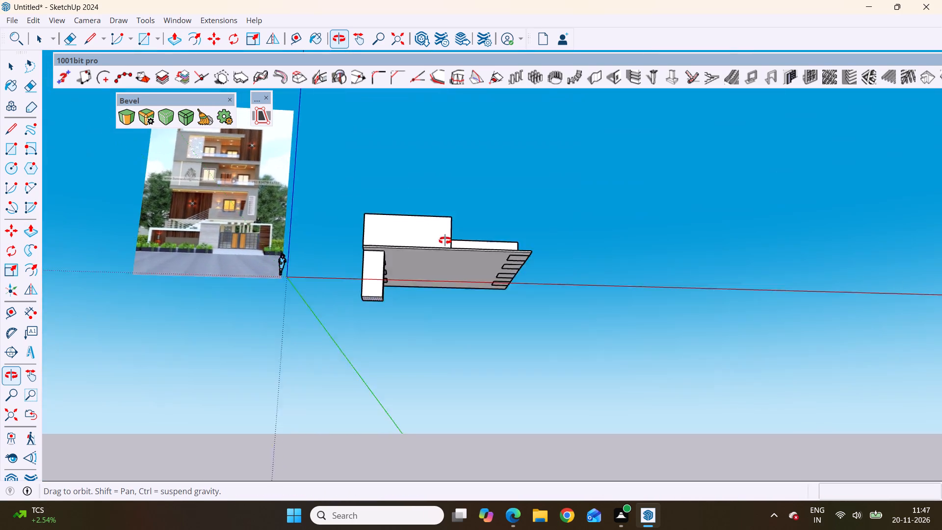
middle_drag(445, 240, 449, 197)
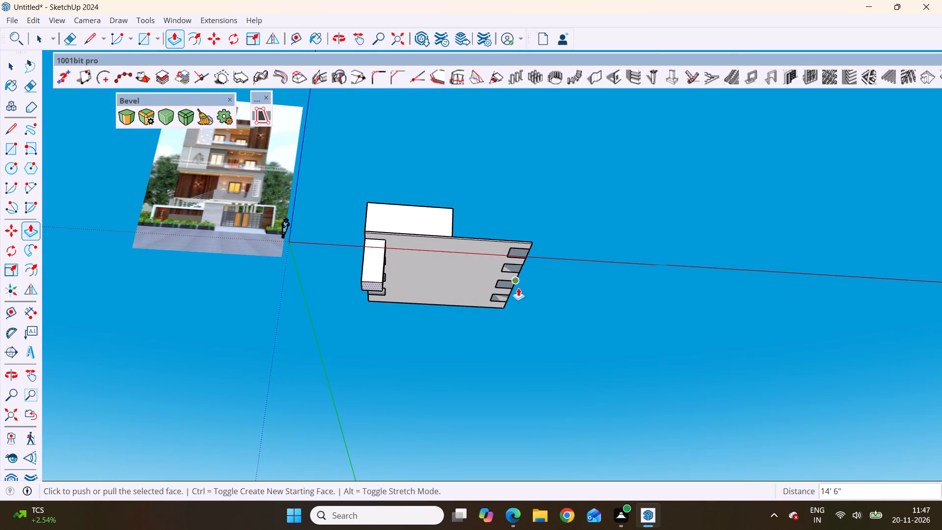
scroll(509, 300, down, 2)
middle_drag(438, 305, 460, 196)
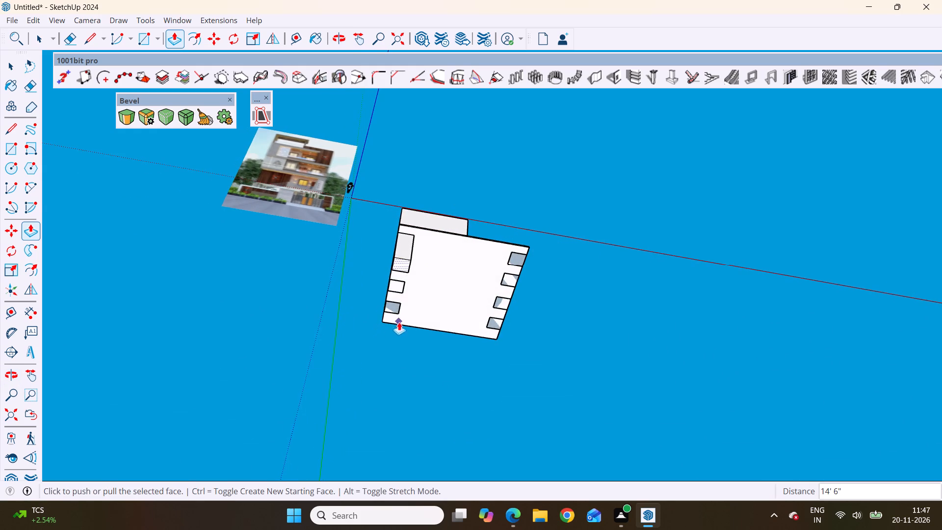
scroll(399, 316, up, 9)
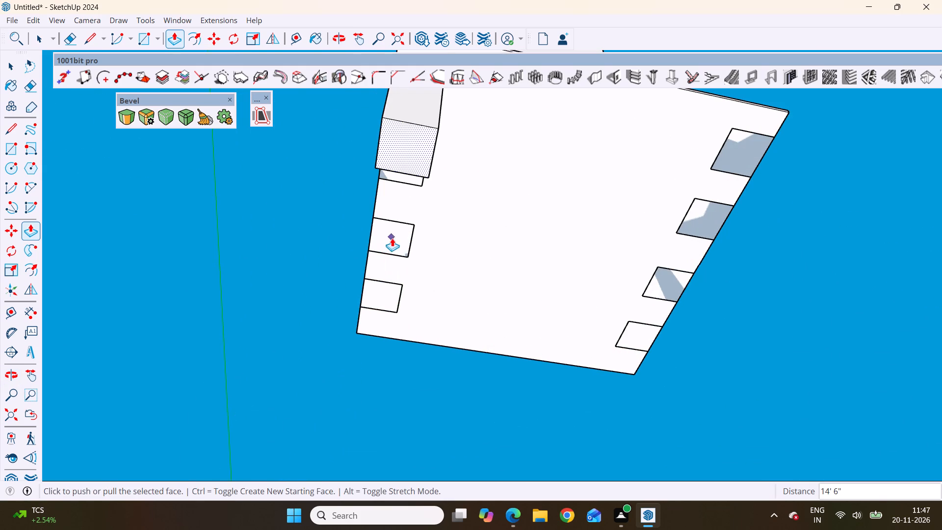
scroll(395, 251, down, 5)
middle_drag(401, 198, 429, 117)
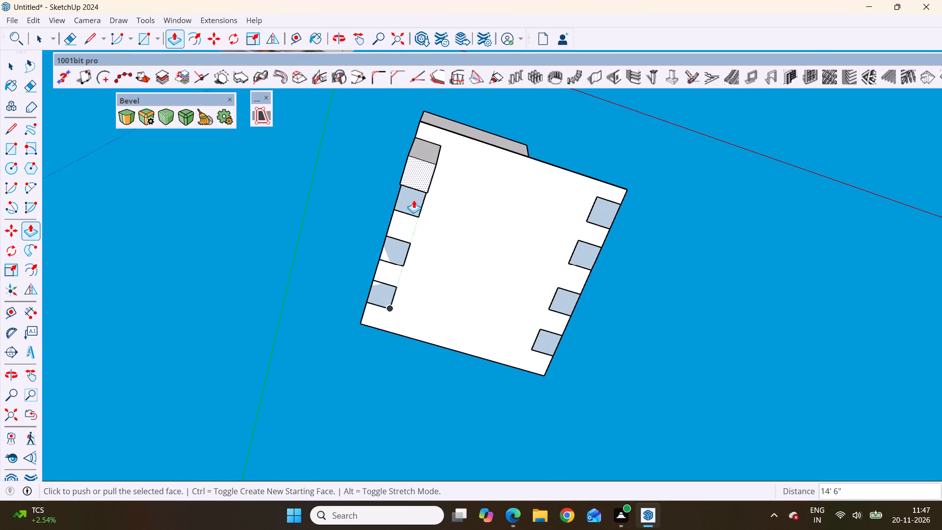
click(414, 200)
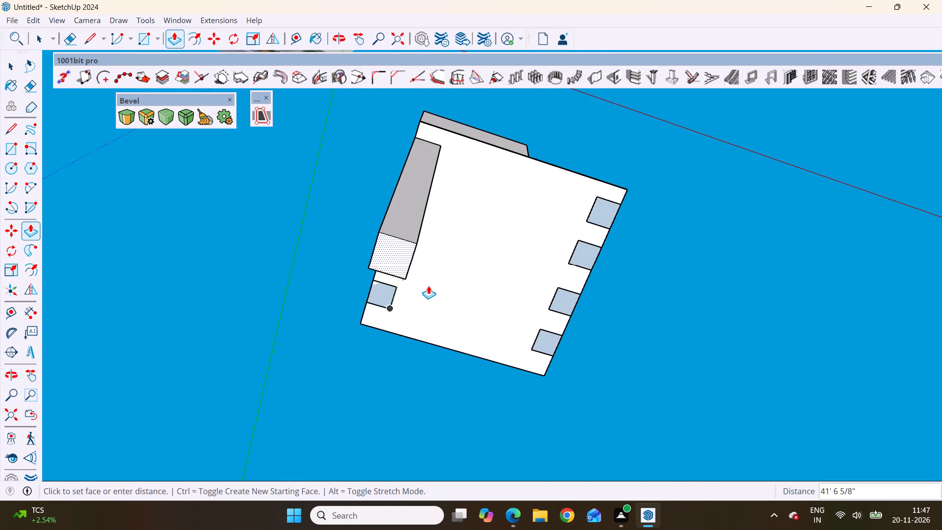
key(space)
scroll(404, 209, up, 3)
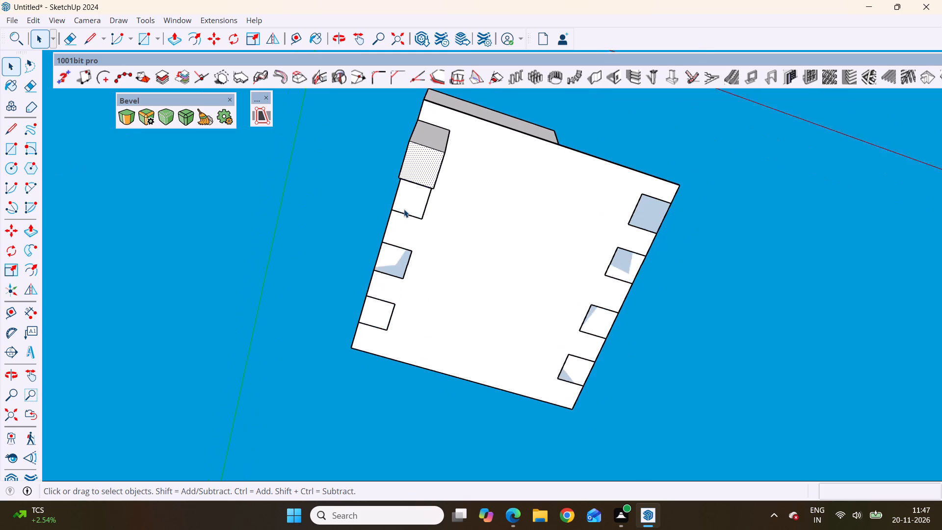
click(407, 199)
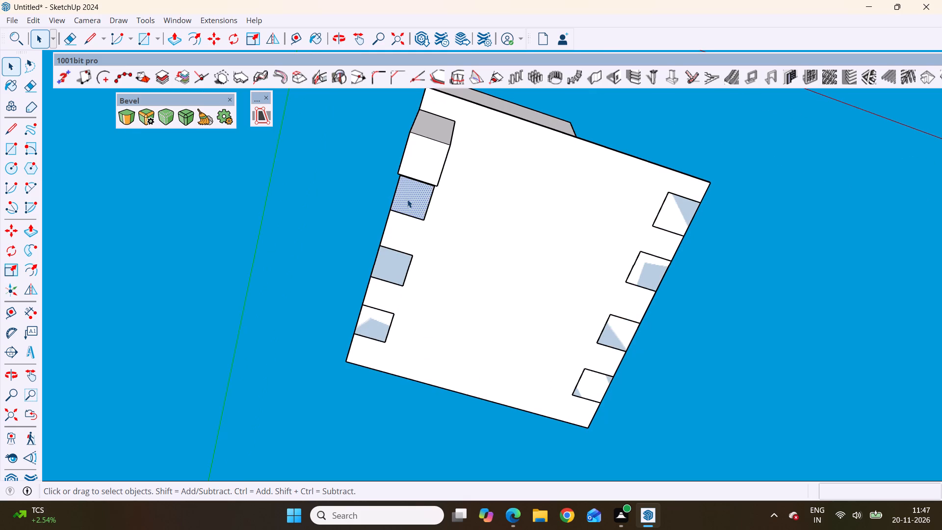
key(p)
click(408, 199)
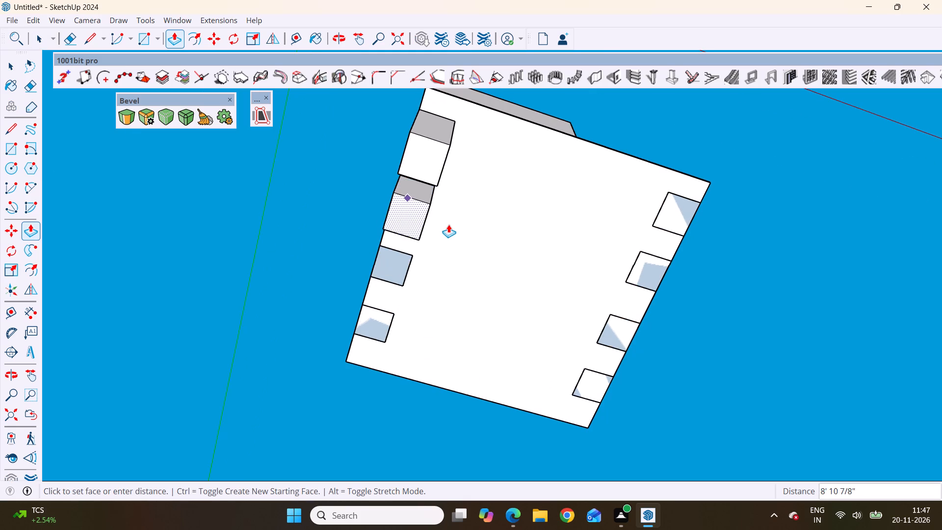
click(434, 189)
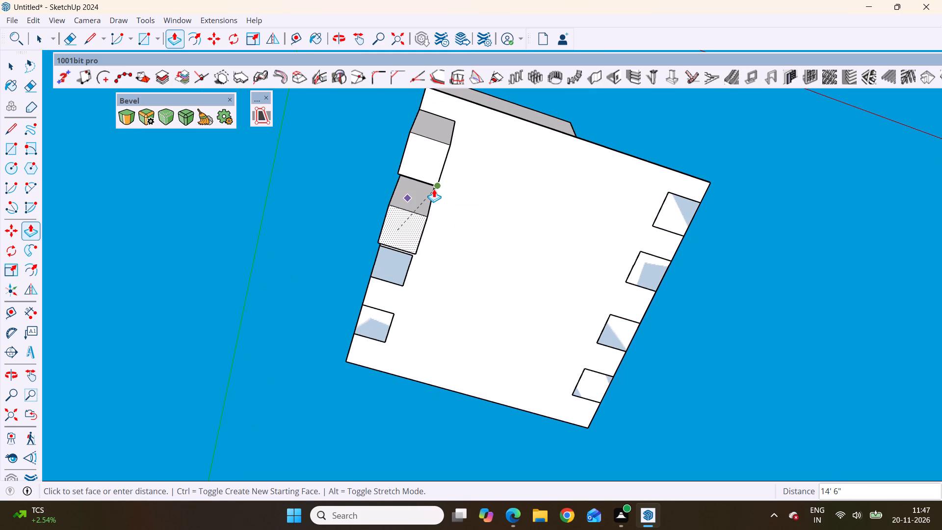
Push/Pull the third column profile in the same row down 14' 6", level with the base of the second column.
key(space)
click(394, 273)
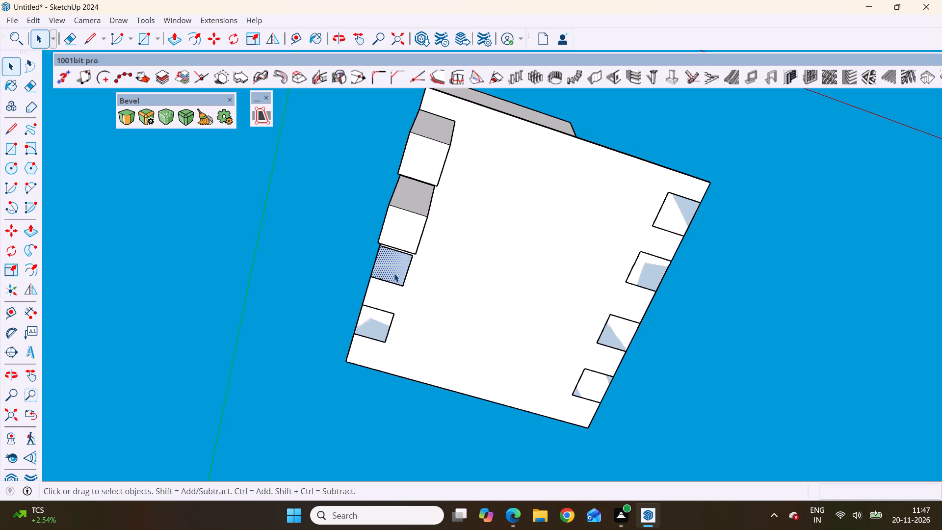
key(p)
click(396, 265)
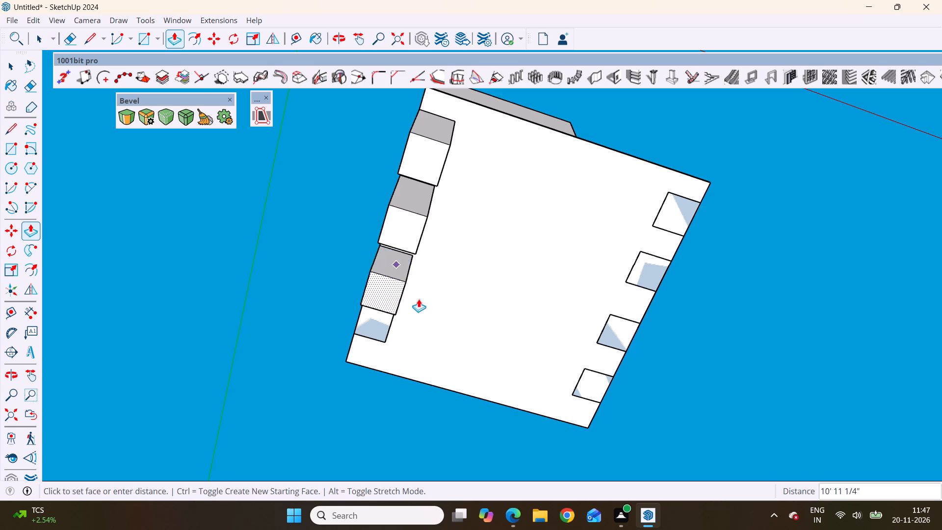
click(416, 253)
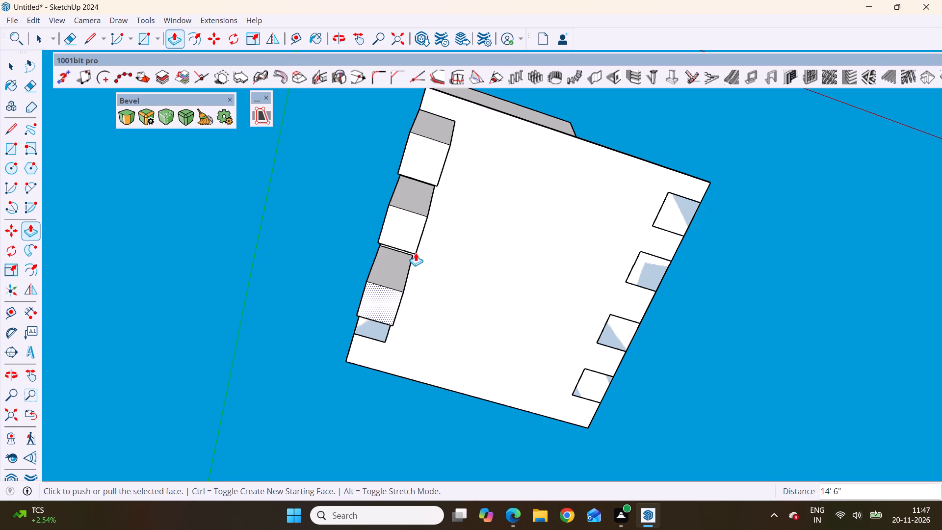
Push/Pull the fourth column profile in the same row down 14' 6", level with the base of the third column.
scroll(420, 342, down, 4)
middle_drag(420, 342, 454, 239)
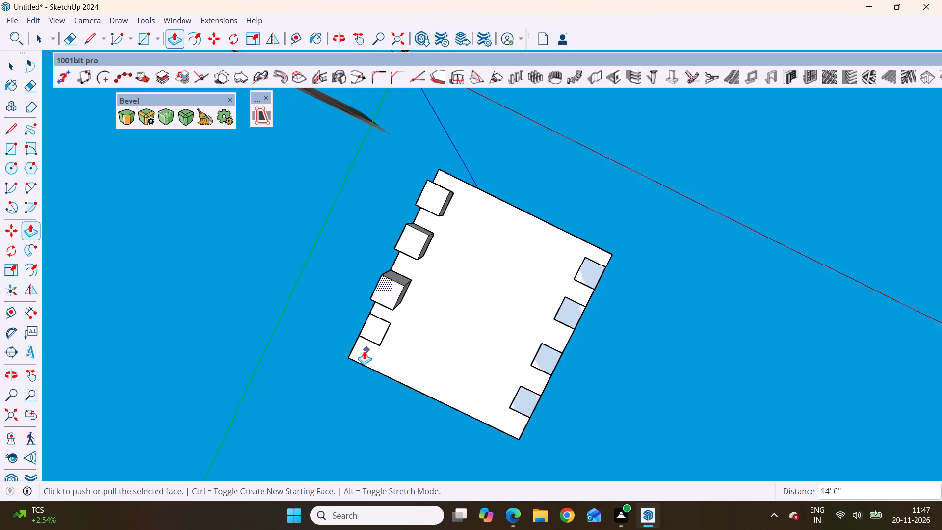
scroll(364, 351, up, 3)
scroll(385, 314, up, 3)
click(382, 330)
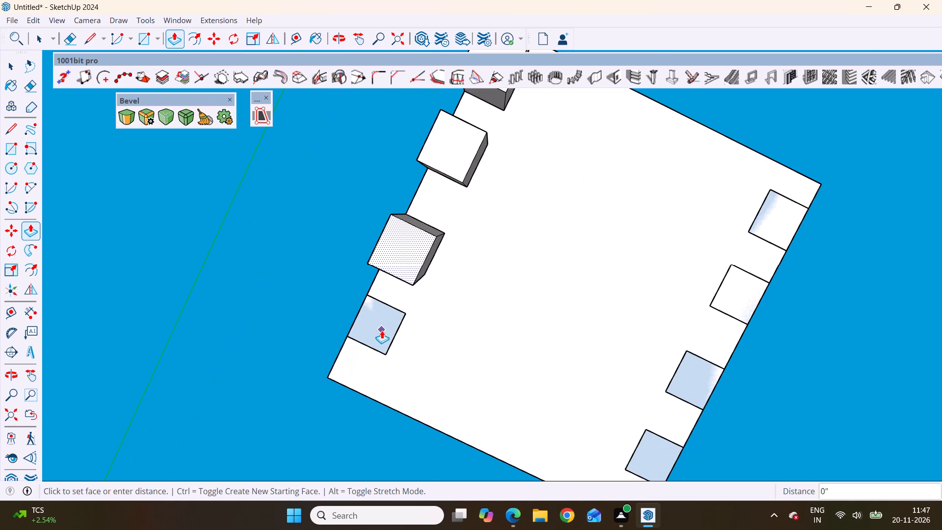
key(space)
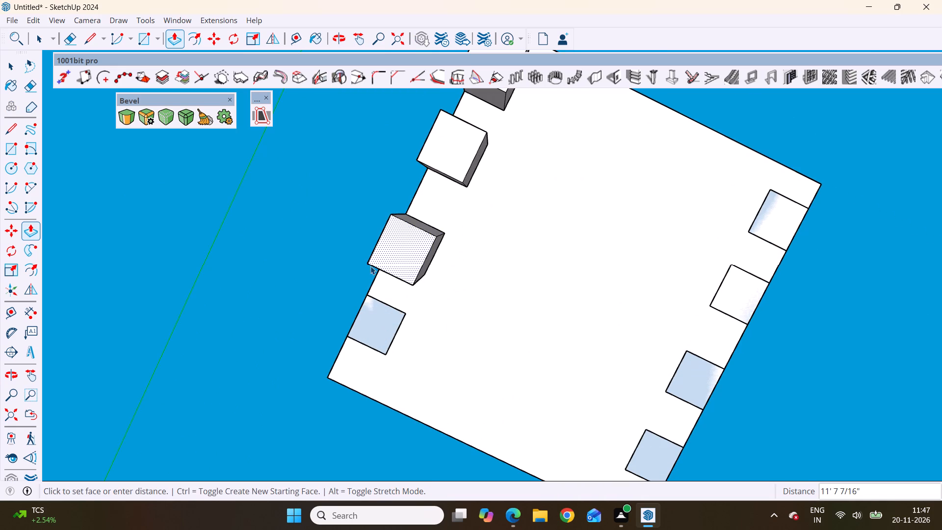
scroll(420, 271, down, 3)
middle_drag(430, 394, 255, 394)
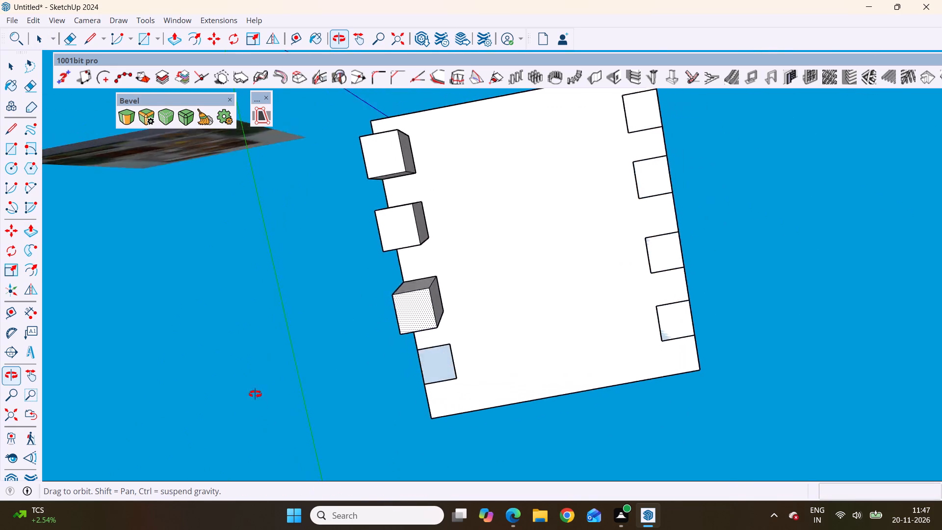
middle_drag(255, 394, 628, 200)
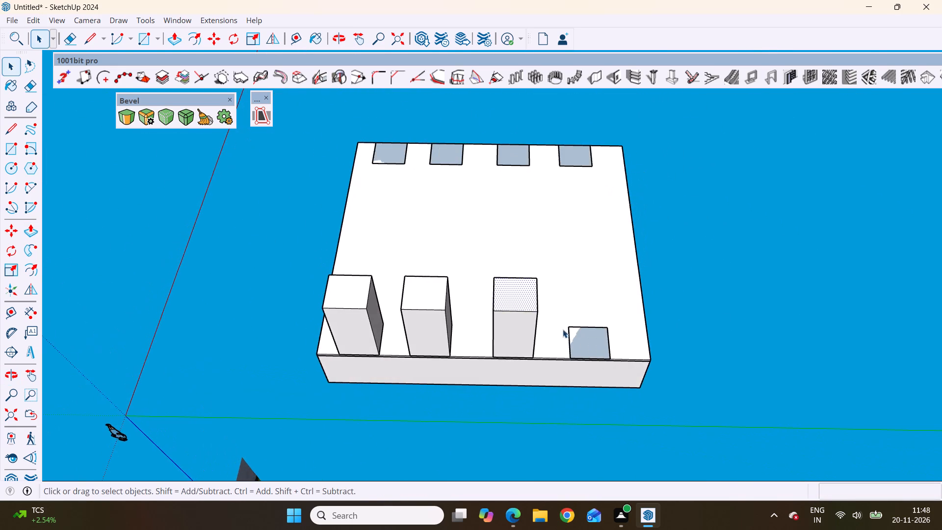
scroll(563, 329, up, 3)
click(604, 348)
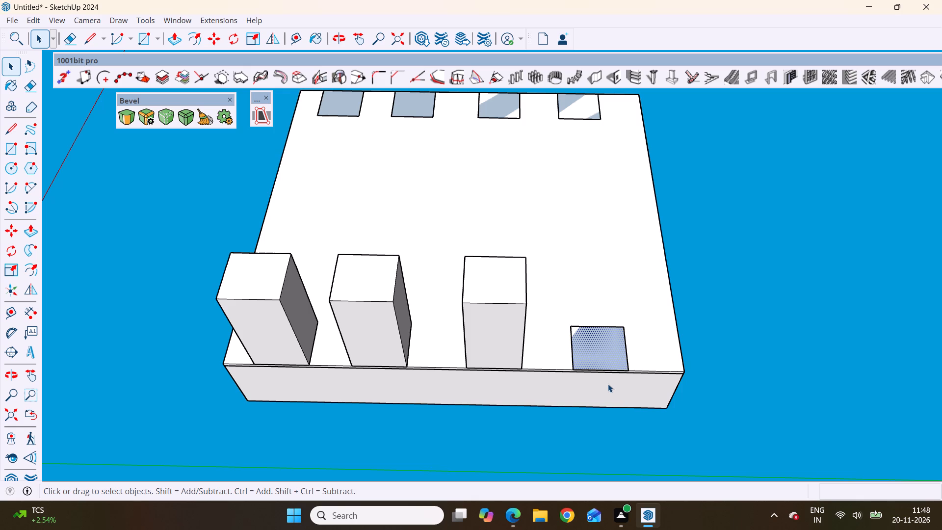
key(p)
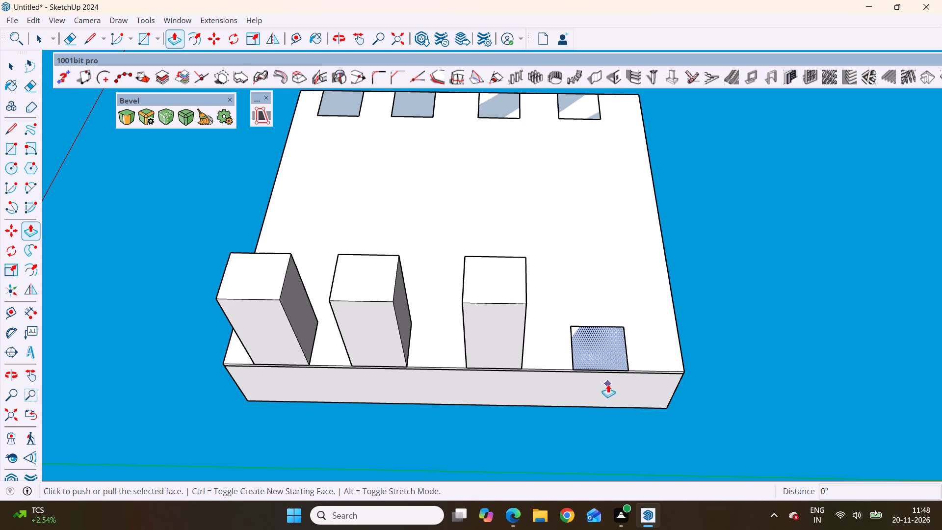
click(593, 342)
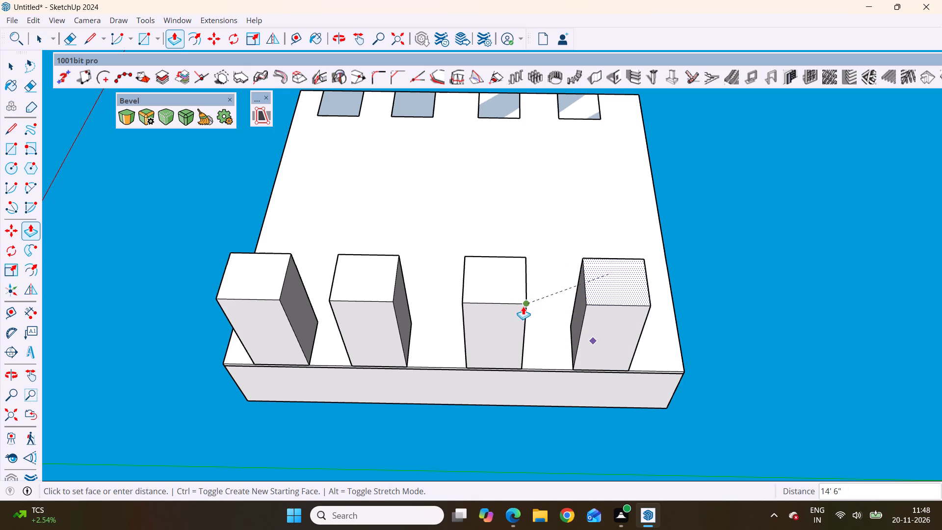
click(523, 306)
Push/Pull the front column profile in the opposite row down 14' 6", level with the bases of the finished row.
scroll(454, 294, down, 8)
middle_drag(620, 317, 650, 308)
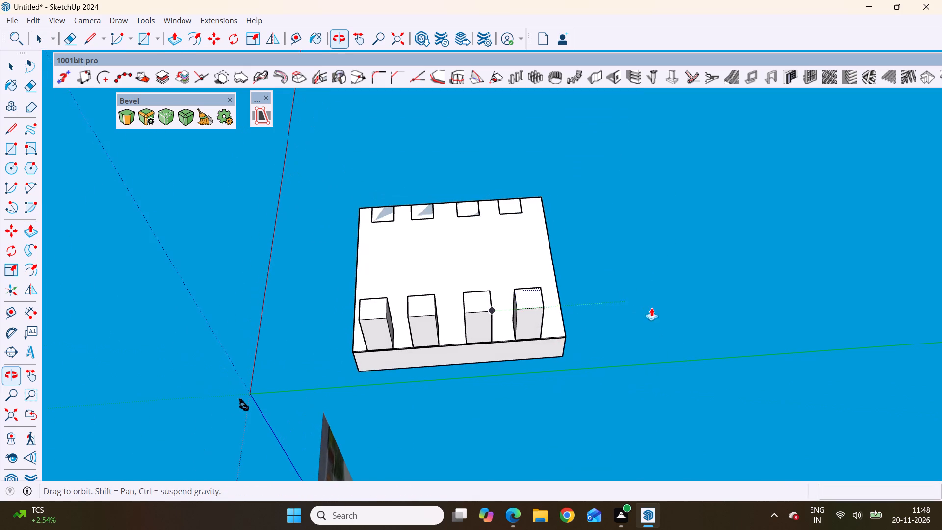
scroll(206, 142, up, 4)
scroll(396, 230, up, 3)
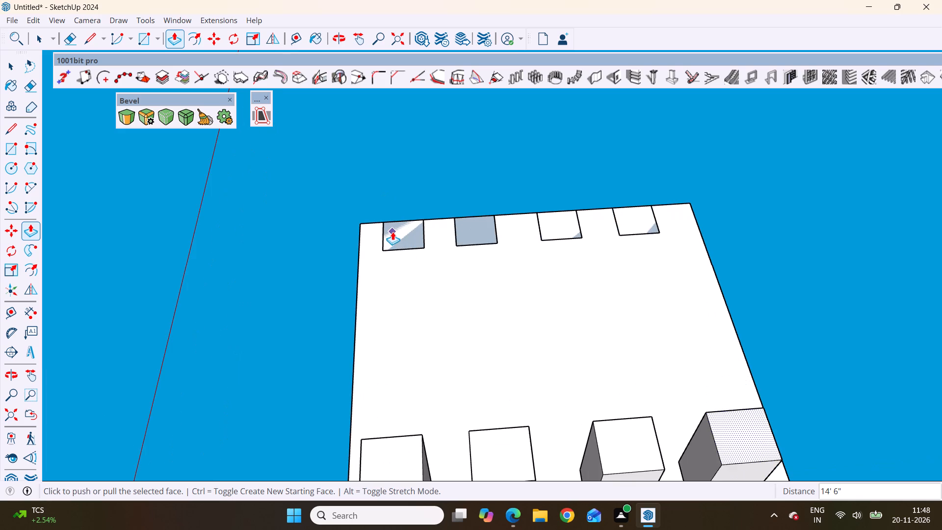
key(space)
click(400, 238)
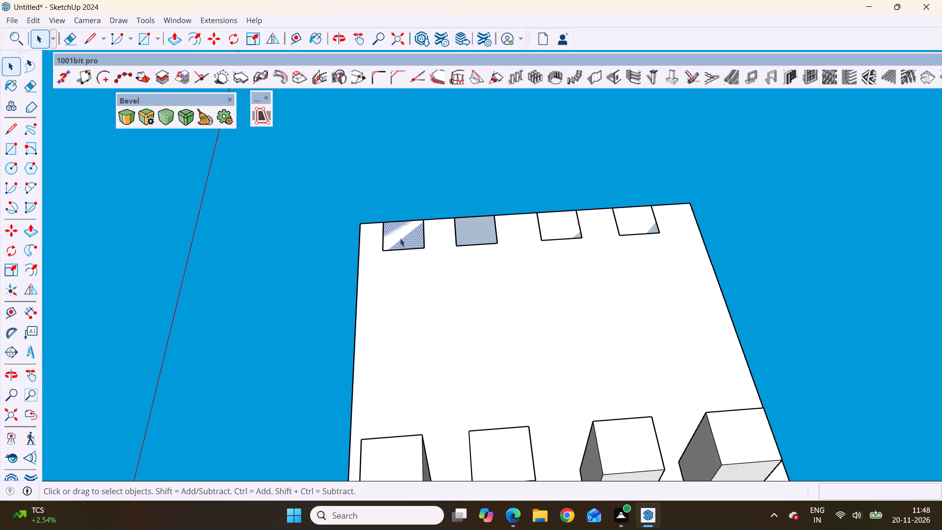
key(p)
click(400, 231)
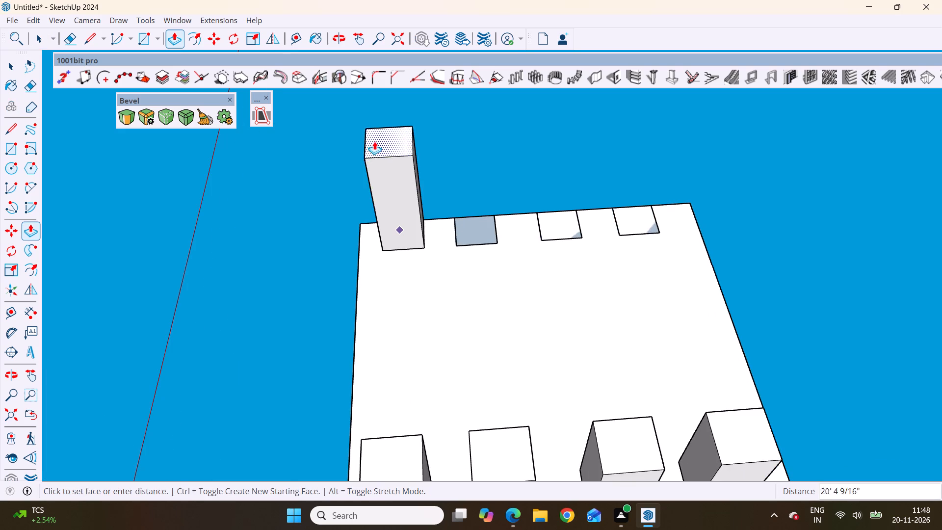
click(422, 436)
Push/Pull the second column profile in the opposite row down 14' 6", level with the base of its first column.
scroll(396, 152, down, 4)
scroll(475, 197, up, 2)
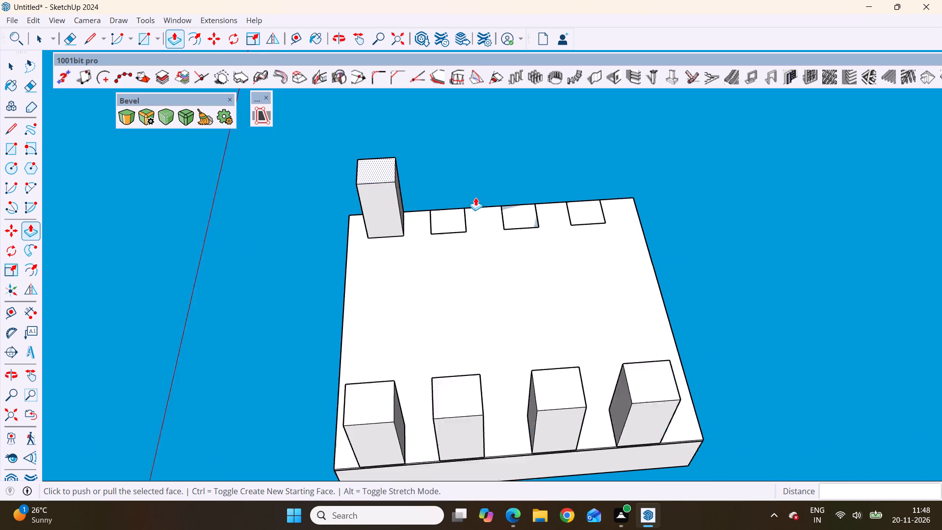
scroll(475, 197, up, 1)
key(space)
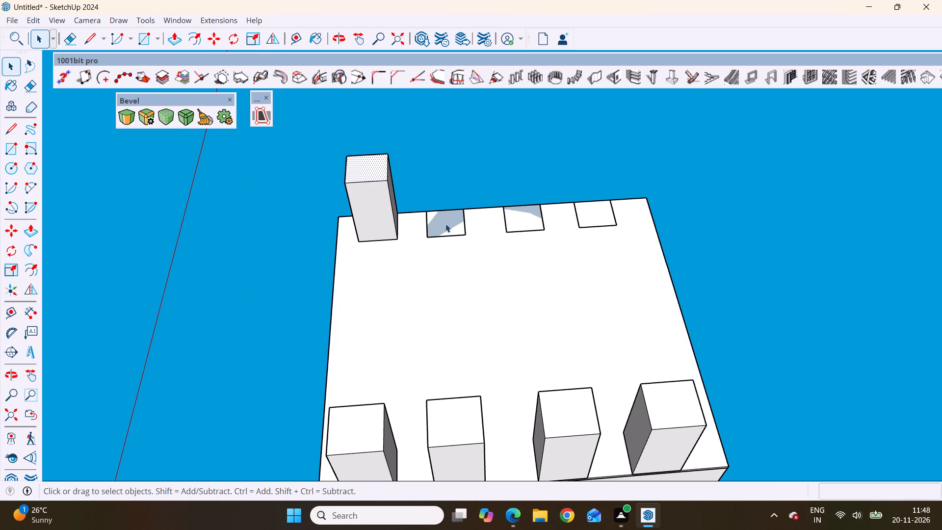
click(445, 224)
key(p)
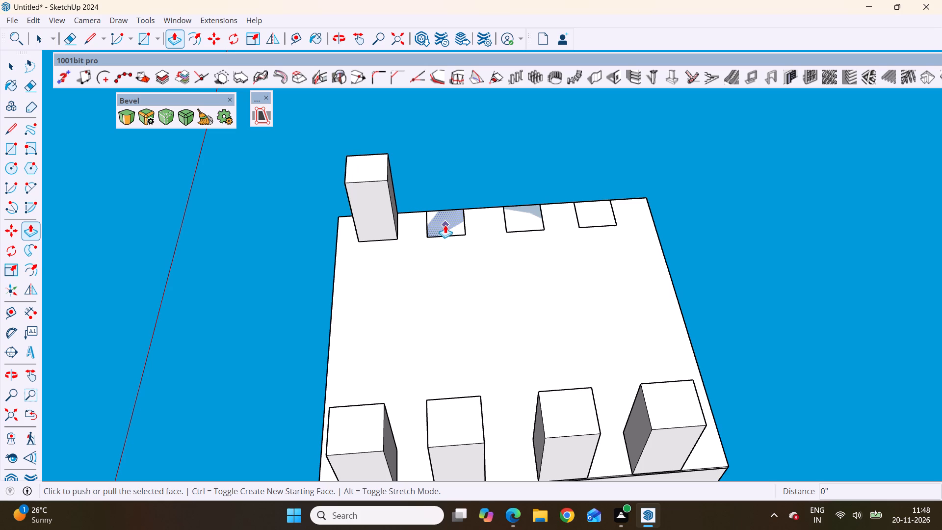
click(446, 217)
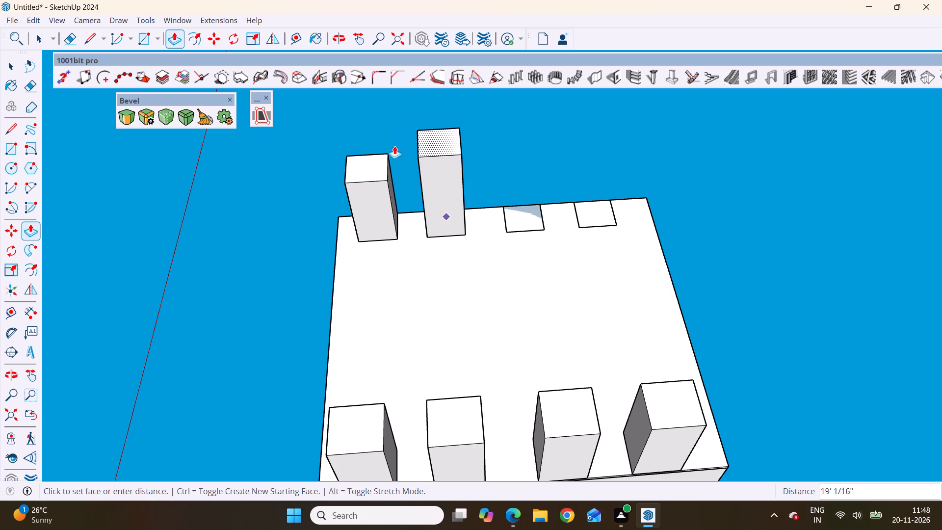
click(388, 178)
Push/Pull the third column profile in the opposite row down 14' 6", level with the base of its second column.
scroll(331, 220, down, 2)
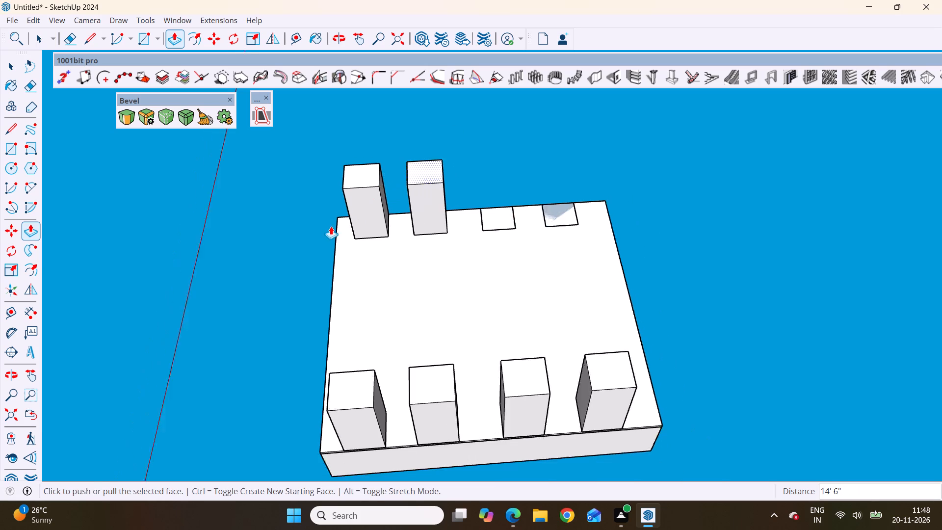
scroll(331, 226, down, 1)
scroll(399, 241, down, 1)
scroll(464, 213, up, 6)
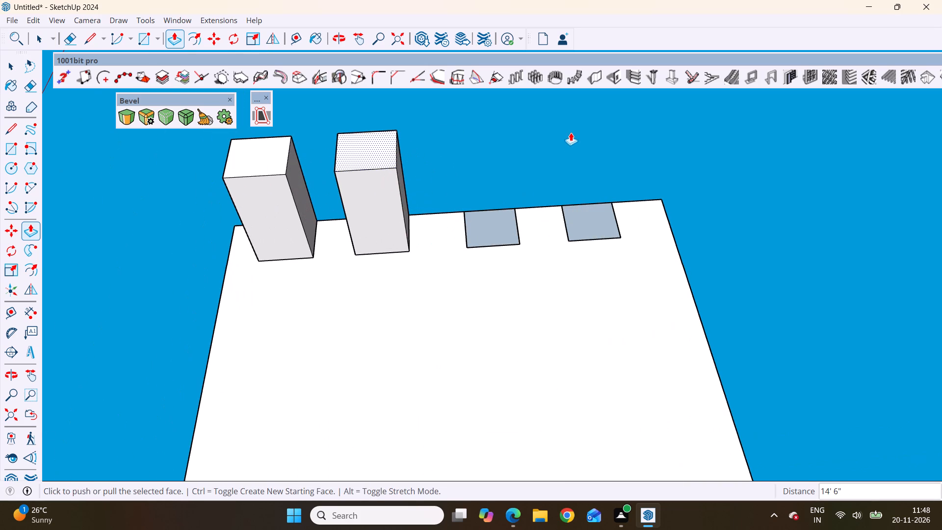
key(space)
click(490, 224)
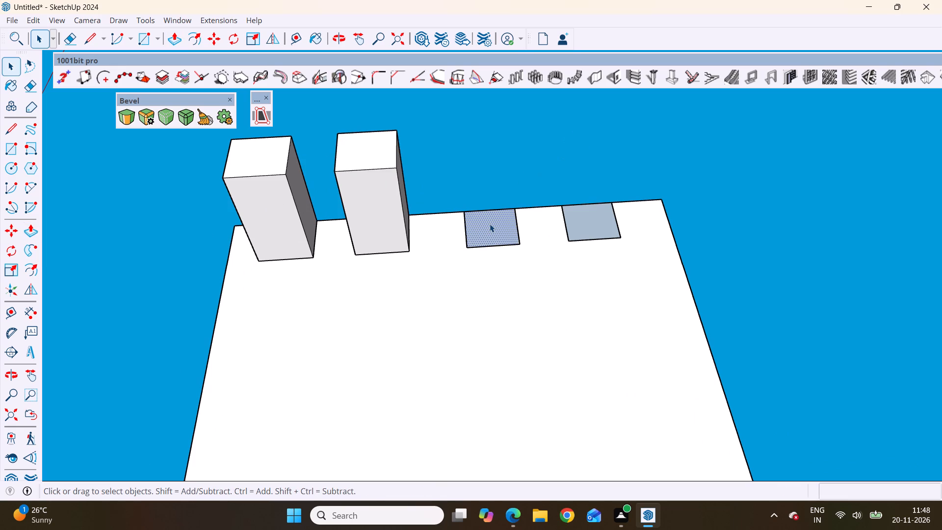
key(p)
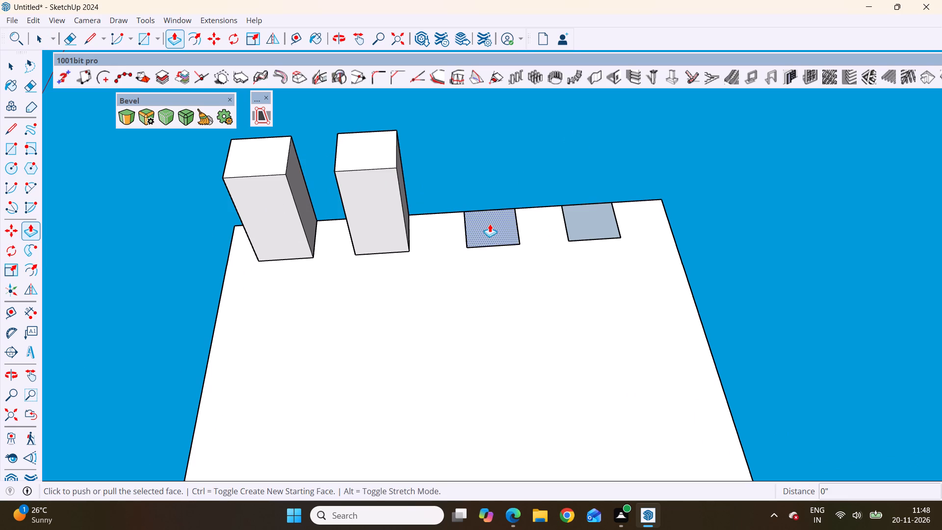
click(490, 224)
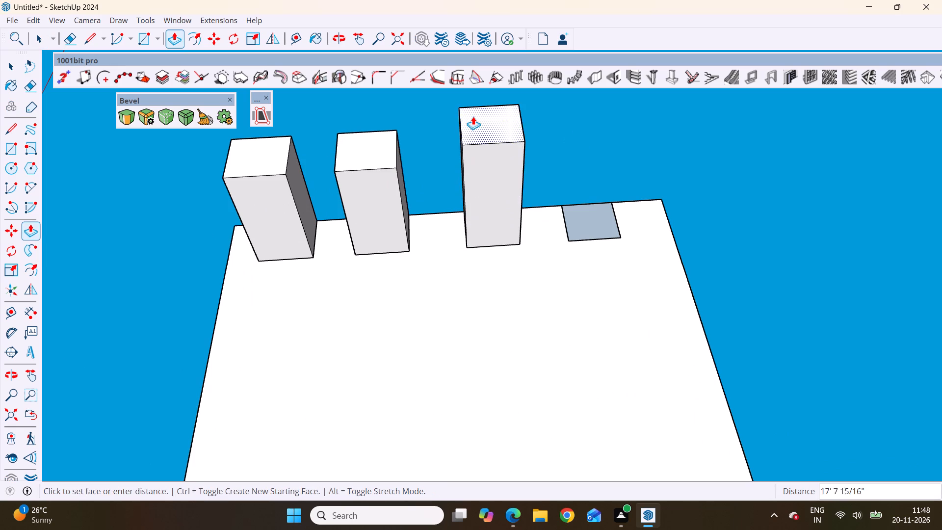
click(396, 168)
Push/Pull the fourth column profile in the opposite row down 14' 6", level with the base of its third column.
scroll(352, 222, down, 7)
scroll(503, 229, up, 1)
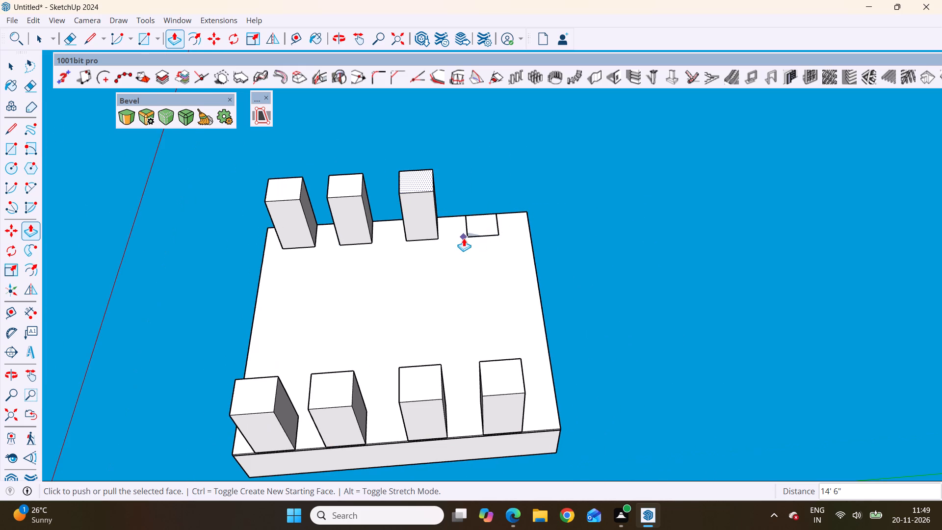
scroll(471, 227, up, 2)
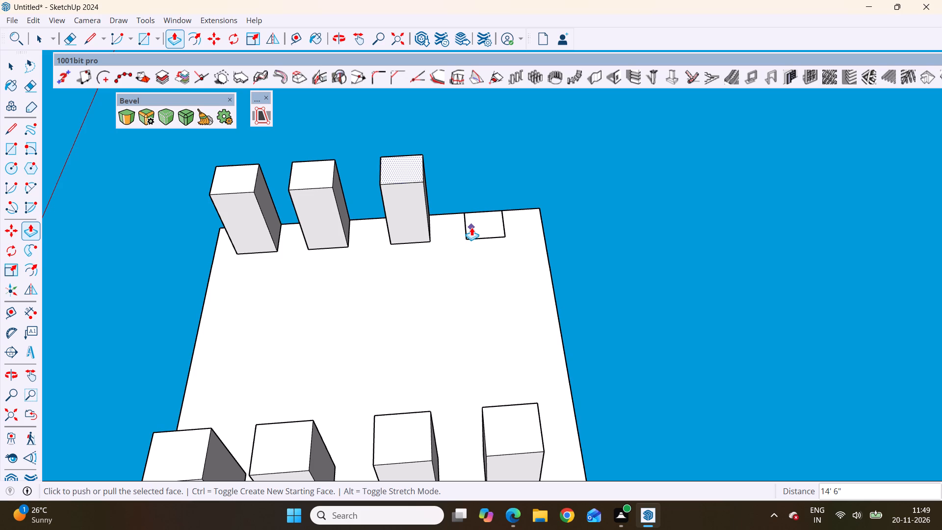
key(space)
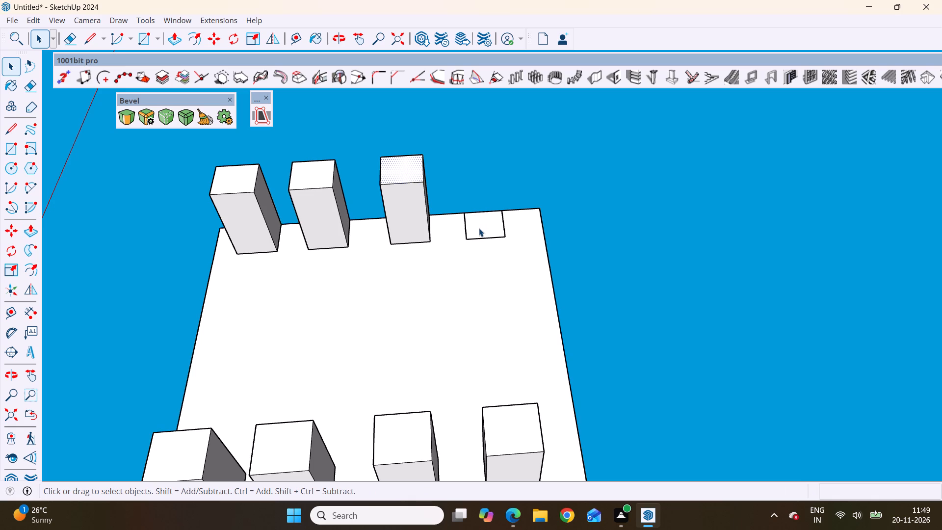
click(479, 228)
key(p)
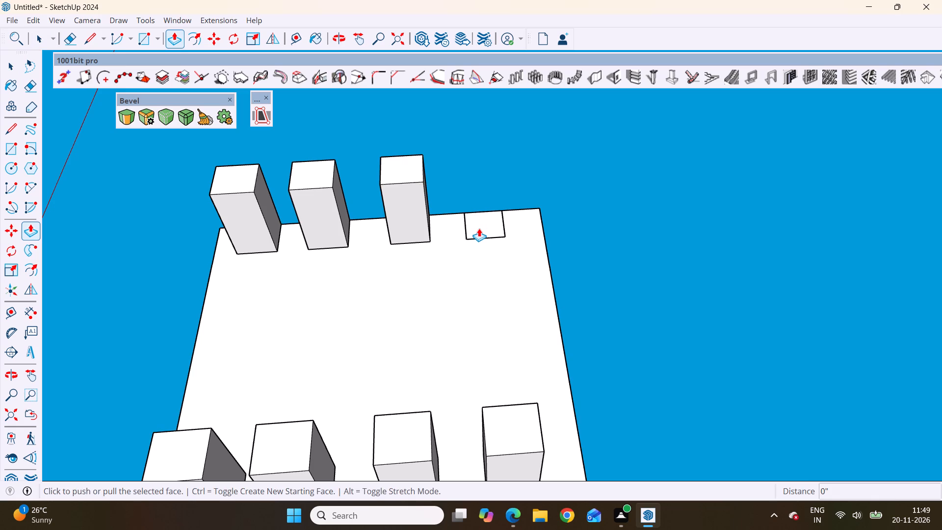
click(486, 218)
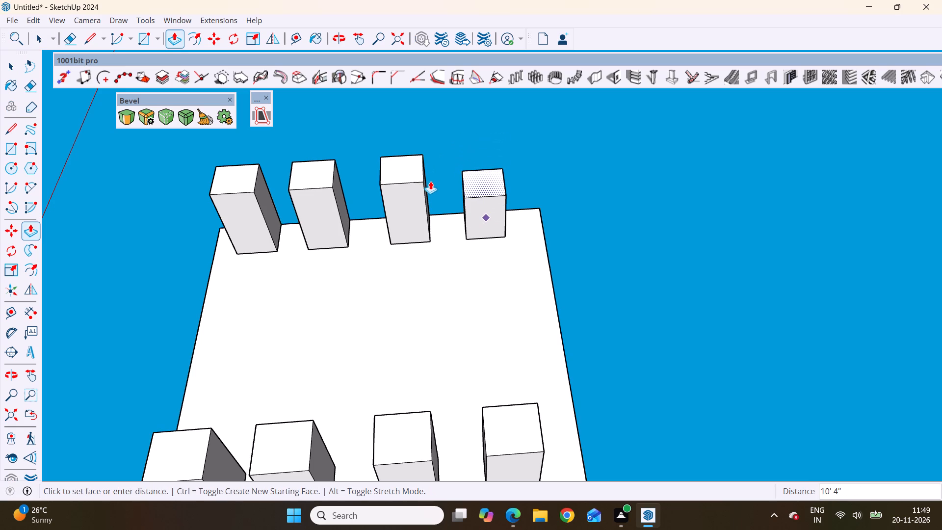
click(423, 180)
Examine both column rows and the slab from the side, the front and underneath, clearing the current selection.
scroll(416, 256, down, 8)
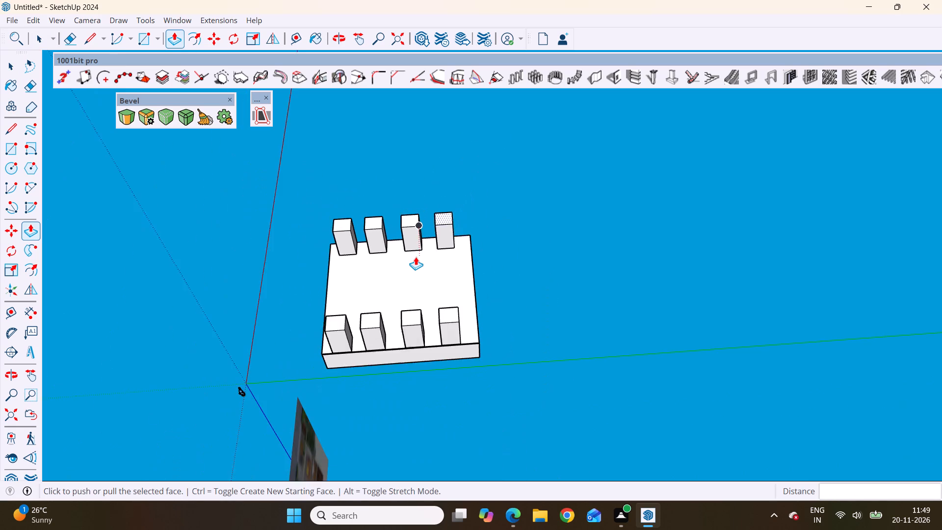
scroll(416, 257, down, 2)
middle_drag(441, 225, 408, 475)
scroll(408, 475, up, 1)
middle_drag(405, 206, 437, 526)
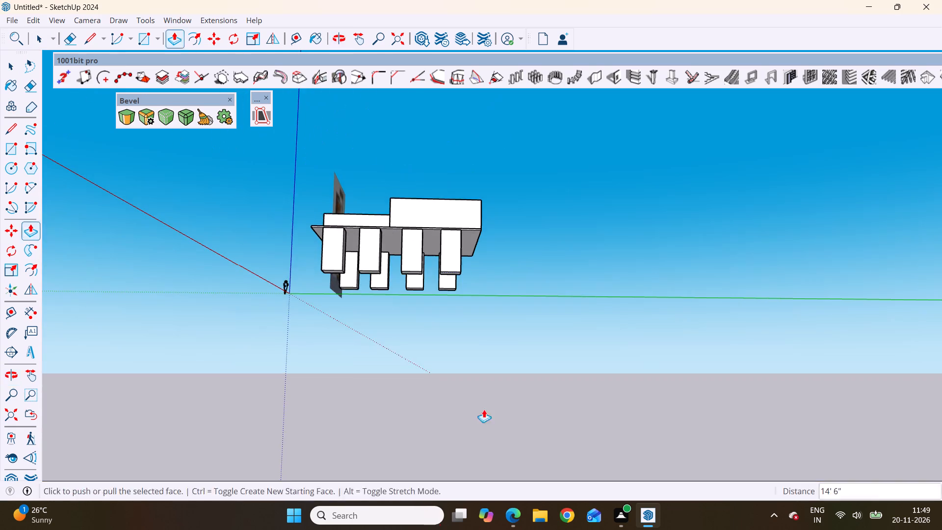
middle_drag(516, 274, 587, 350)
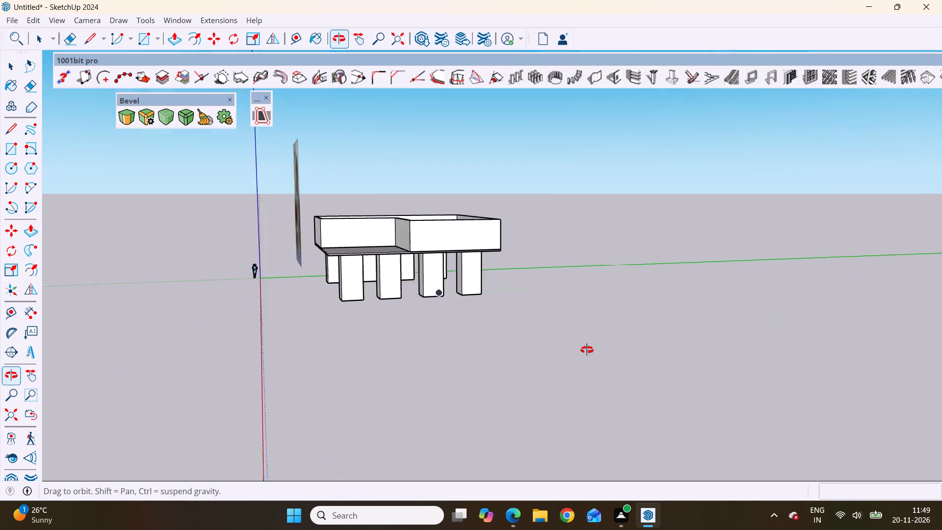
middle_drag(587, 350, 670, 347)
middle_drag(335, 303, 623, 324)
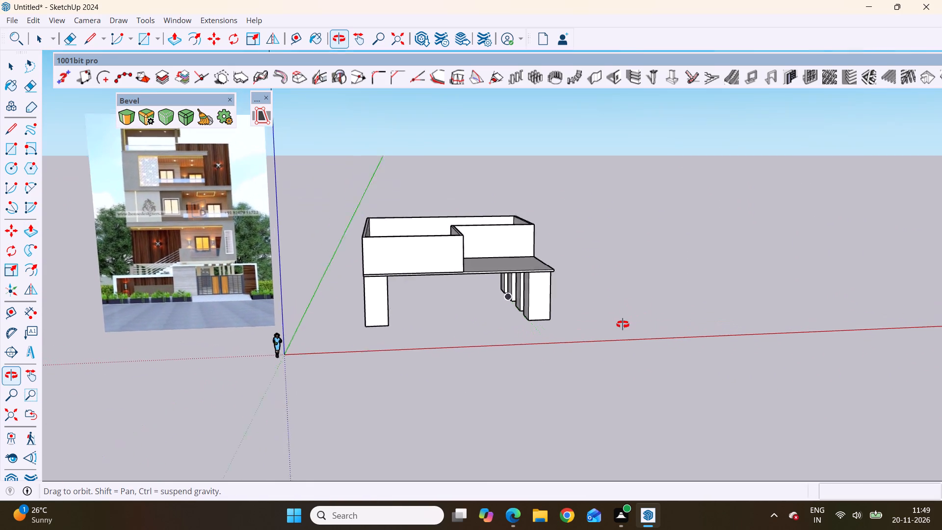
middle_drag(623, 324, 620, 326)
key(space)
click(486, 337)
scroll(492, 315, up, 3)
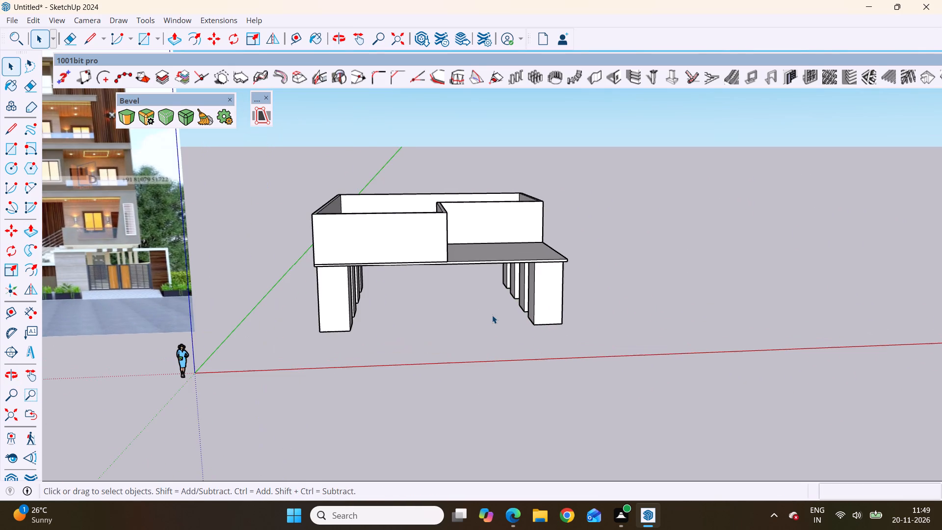
middle_drag(492, 315, 474, 144)
scroll(424, 229, up, 2)
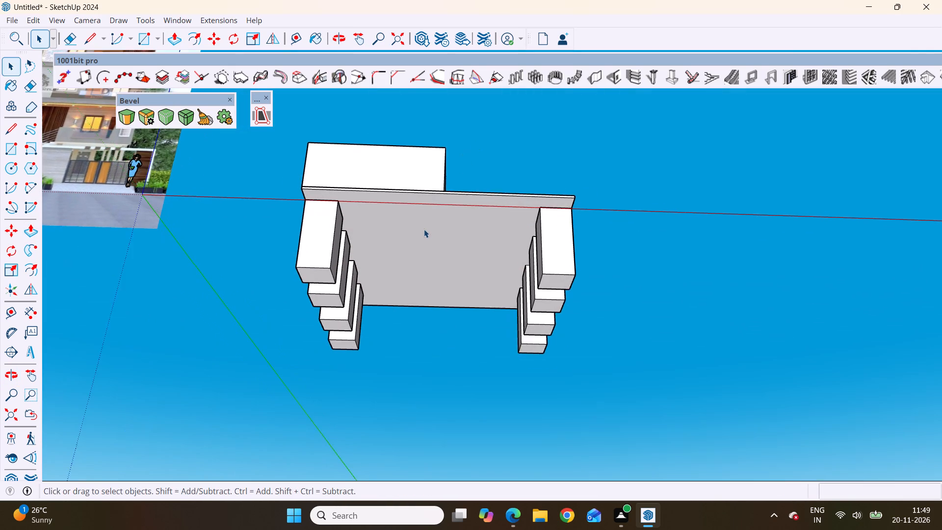
middle_drag(410, 251, 428, 338)
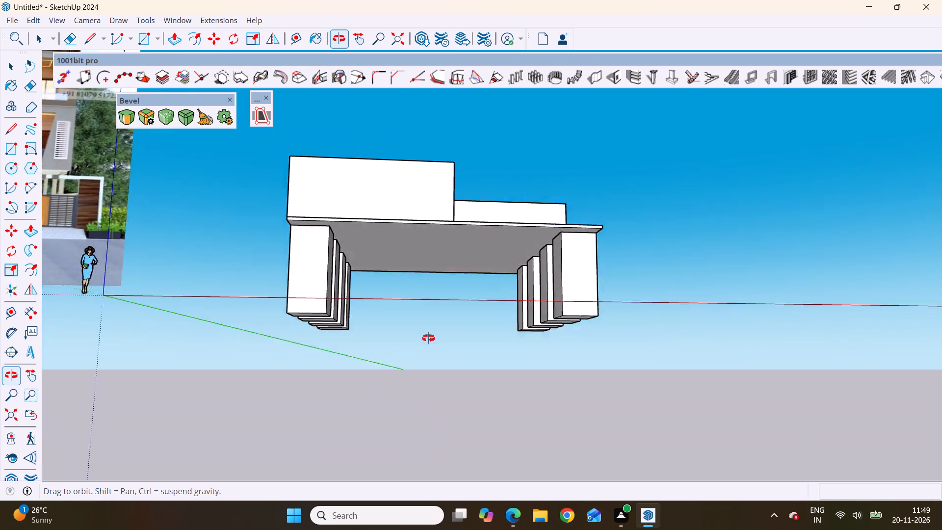
middle_drag(428, 338, 392, 132)
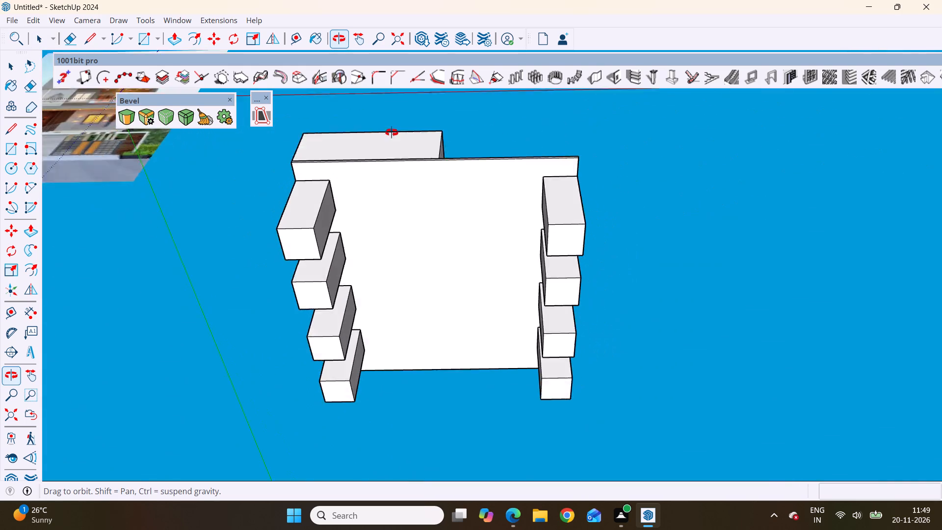
middle_drag(392, 132, 406, 119)
scroll(373, 173, up, 2)
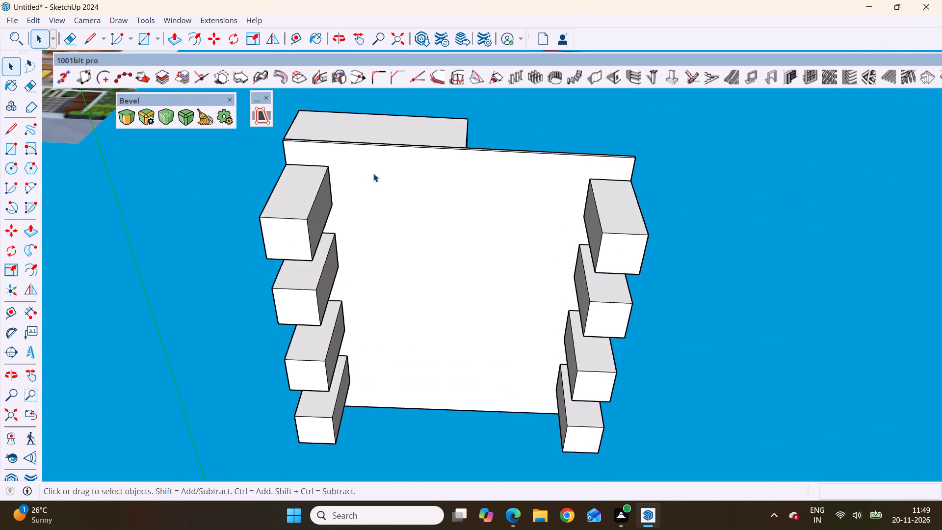
Draw a ground-floor rectangle of about 51' 6" by 45' 9 7/8" across the column bases, between diagonally opposite outer corners.
key(r)
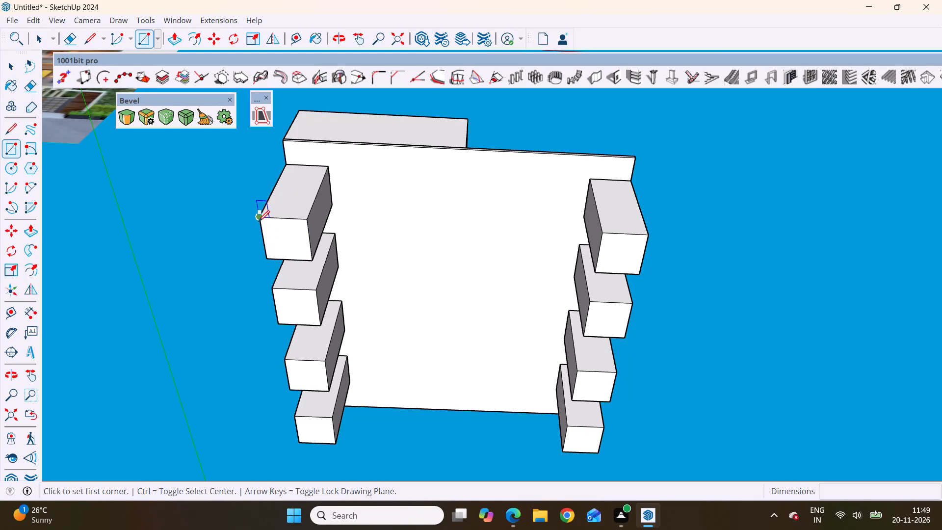
click(259, 221)
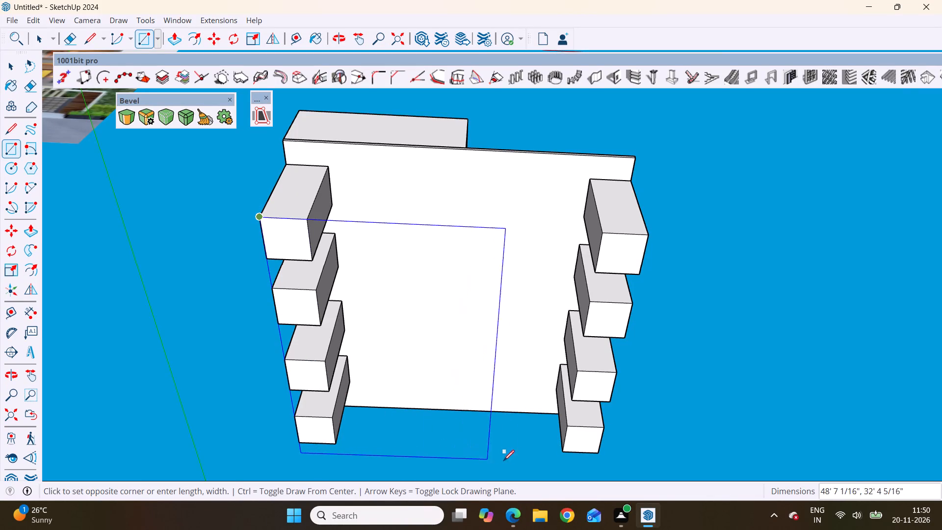
click(598, 452)
scroll(522, 369, down, 5)
middle_drag(470, 265, 488, 529)
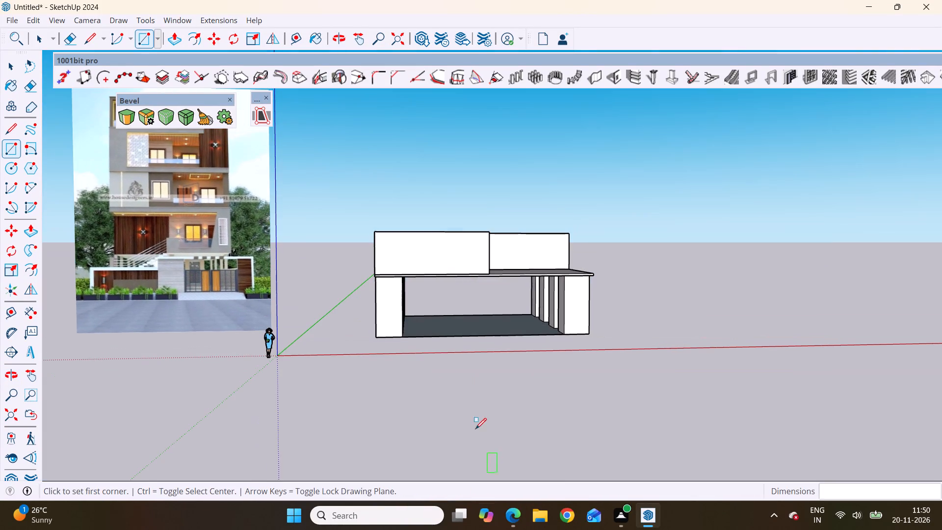
middle_drag(443, 415, 279, 280)
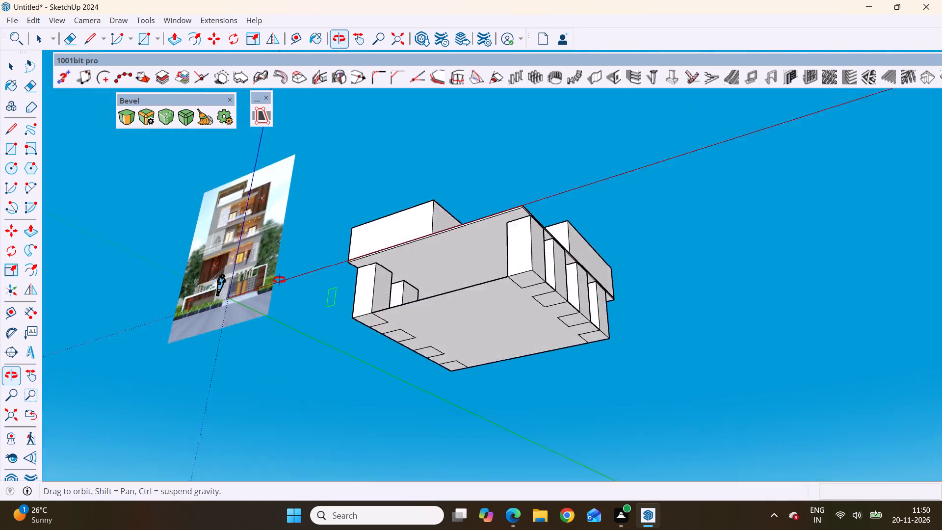
middle_drag(279, 280, 449, 438)
scroll(449, 436, up, 1)
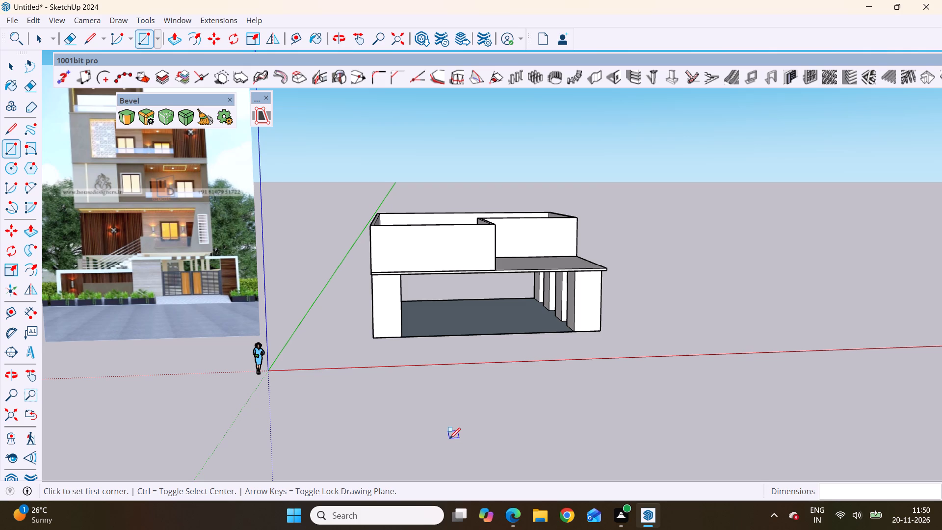
key(space)
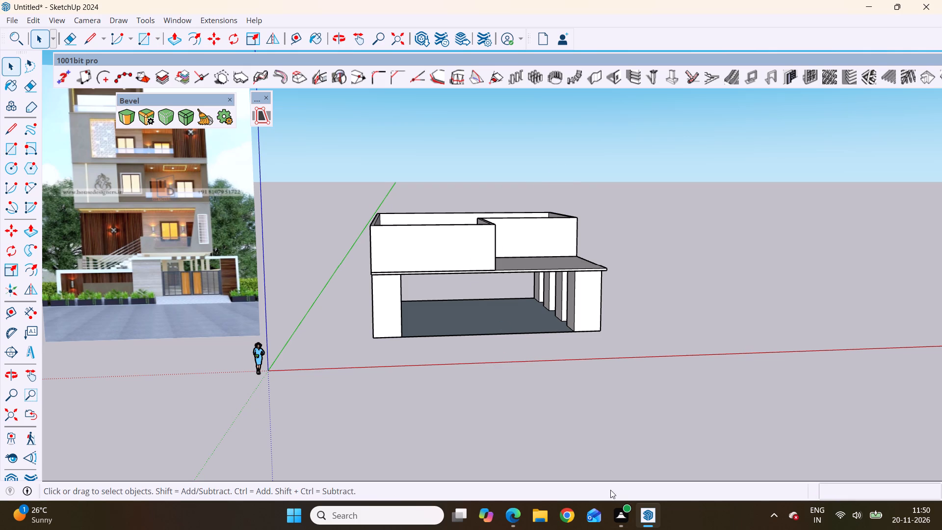
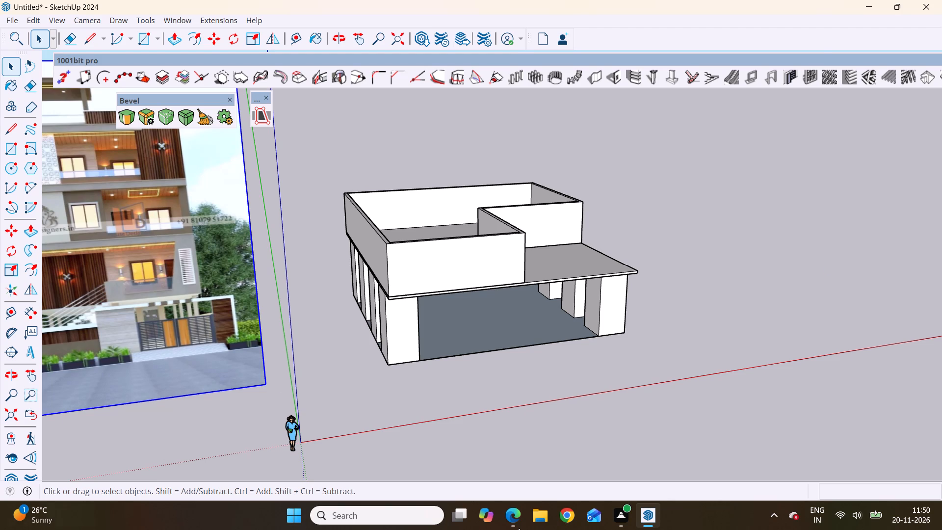
Push/Pull the underside face of the ground floor between the columns downward by 6" to give the floor slab thickness.
scroll(502, 317, up, 2)
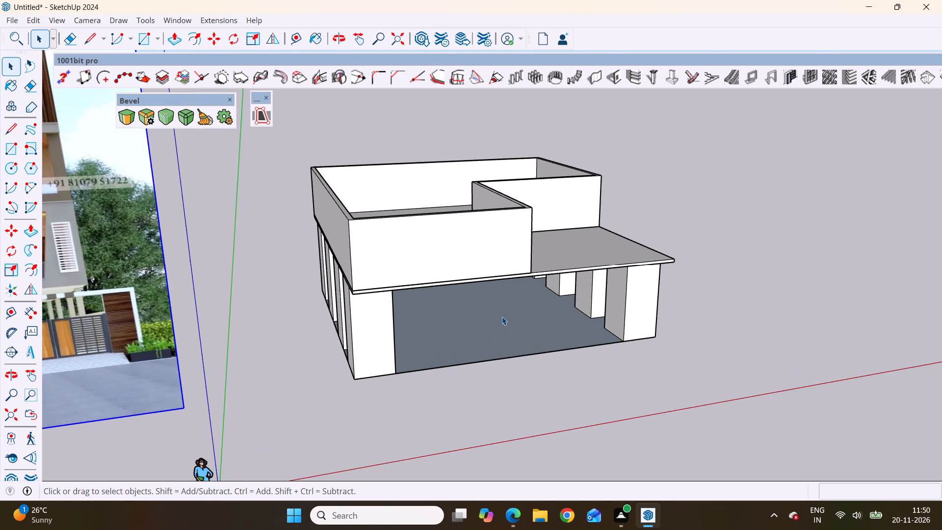
middle_drag(507, 306, 333, 261)
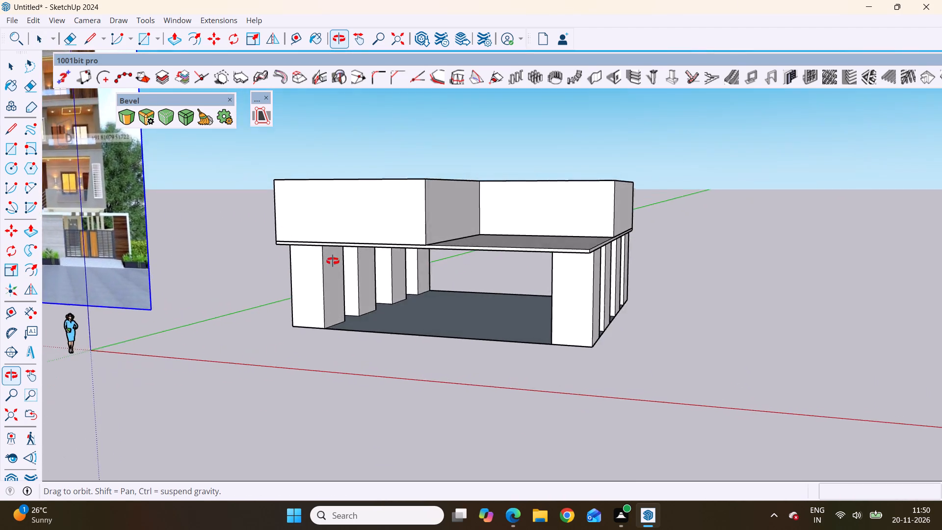
middle_drag(333, 261, 372, 252)
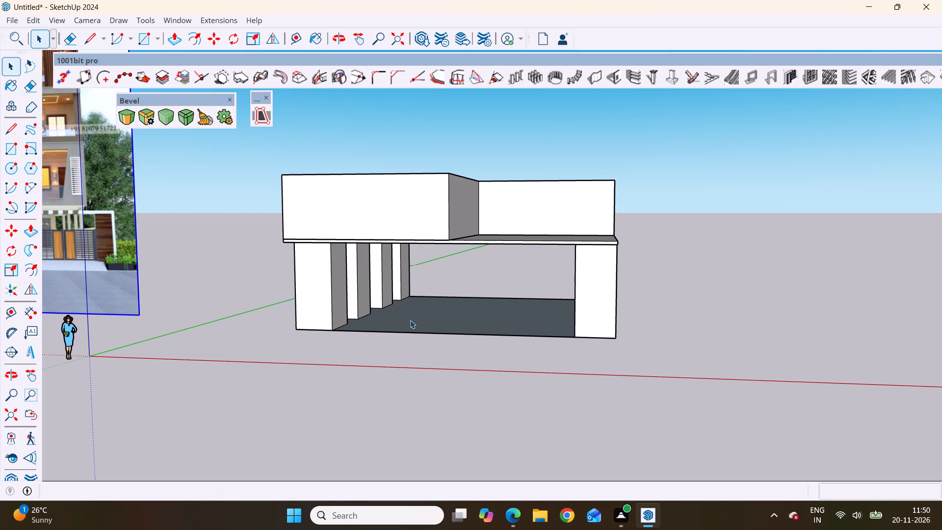
middle_drag(466, 312, 563, 328)
scroll(583, 306, up, 2)
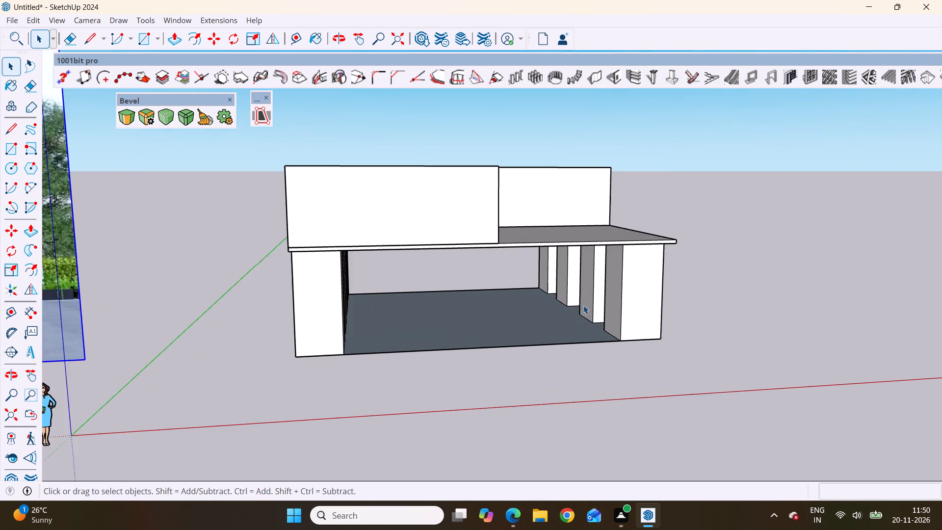
scroll(583, 305, up, 2)
double_click(508, 334)
scroll(483, 395, down, 4)
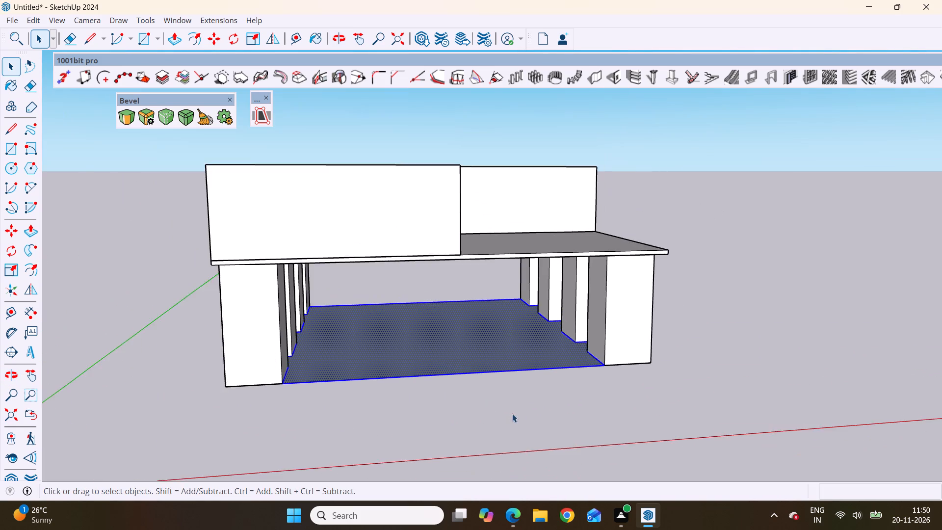
middle_drag(512, 414, 490, 217)
double_click(456, 277)
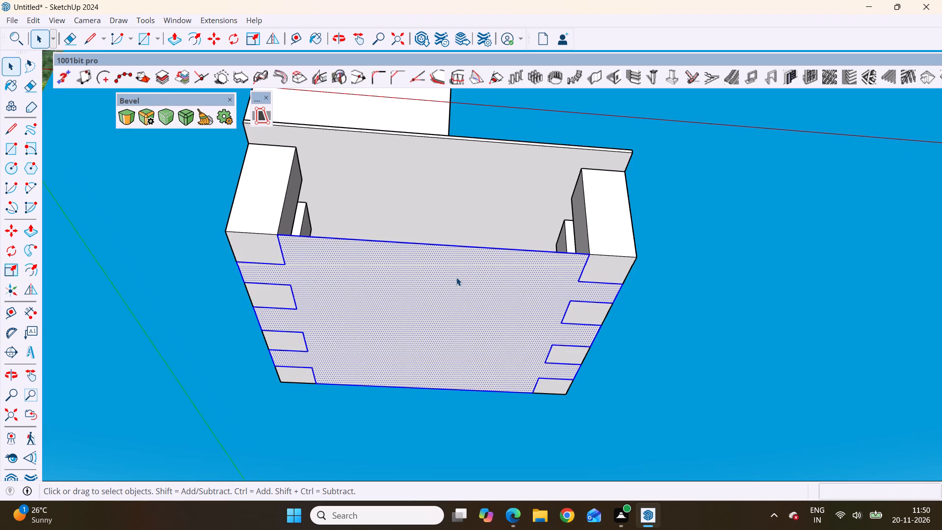
scroll(456, 277, down, 3)
middle_drag(503, 232, 474, 447)
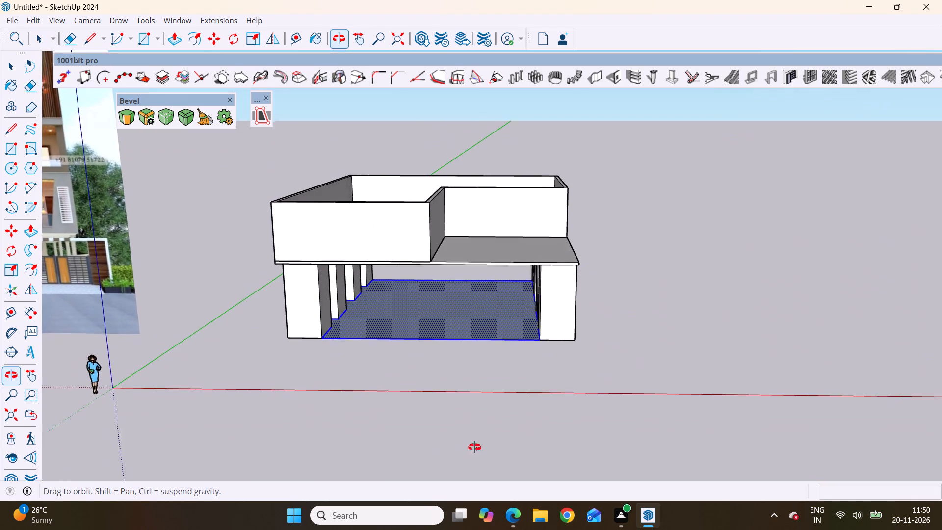
middle_drag(474, 447, 494, 248)
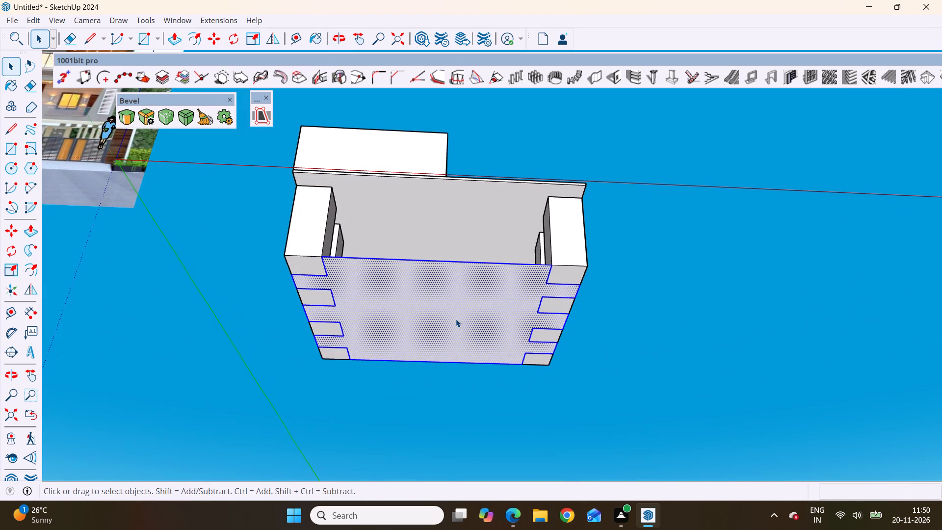
key(p)
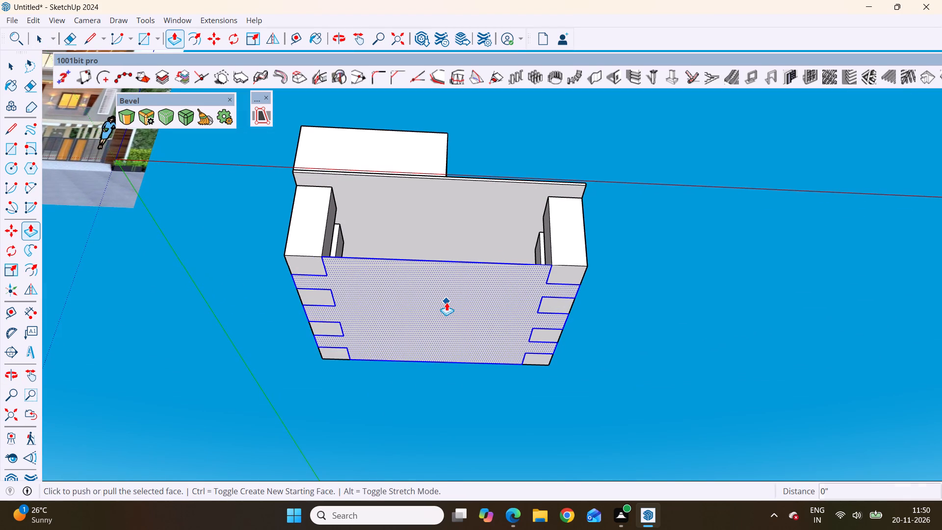
click(446, 302)
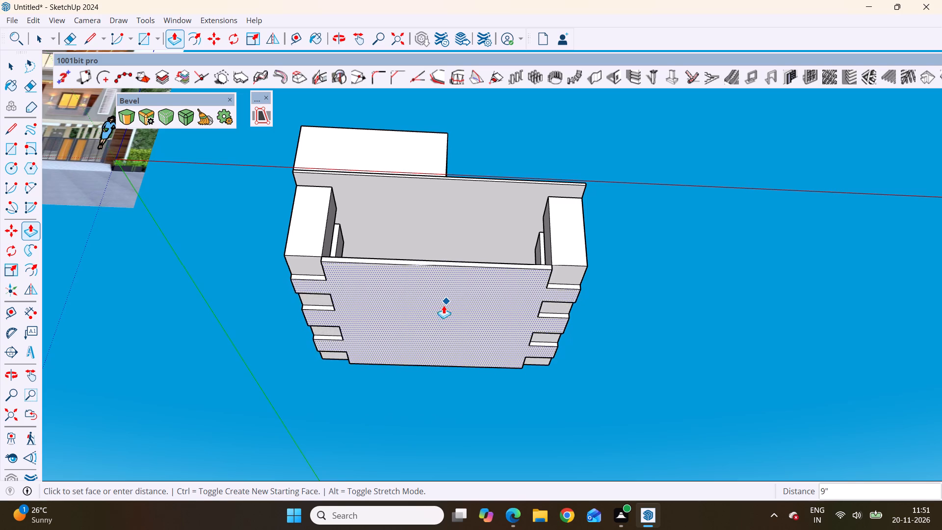
middle_drag(444, 305, 444, 495)
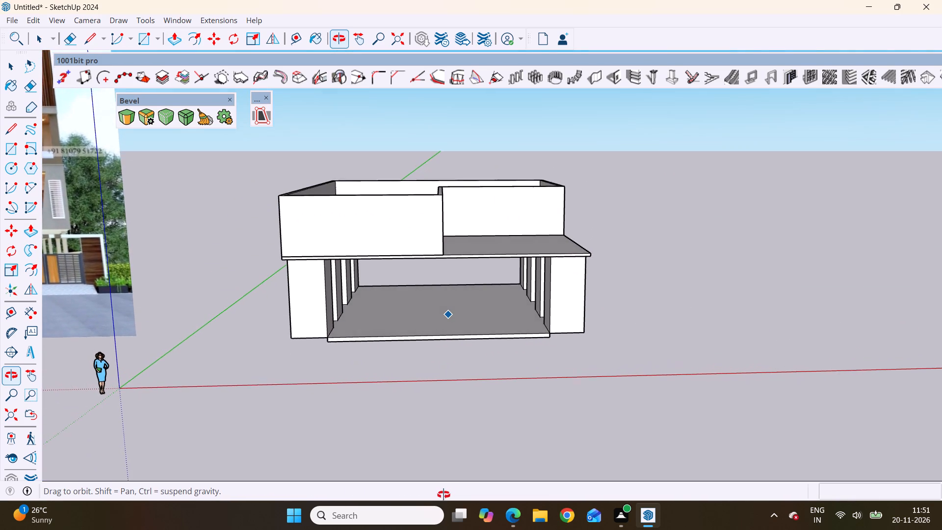
middle_drag(444, 495, 443, 479)
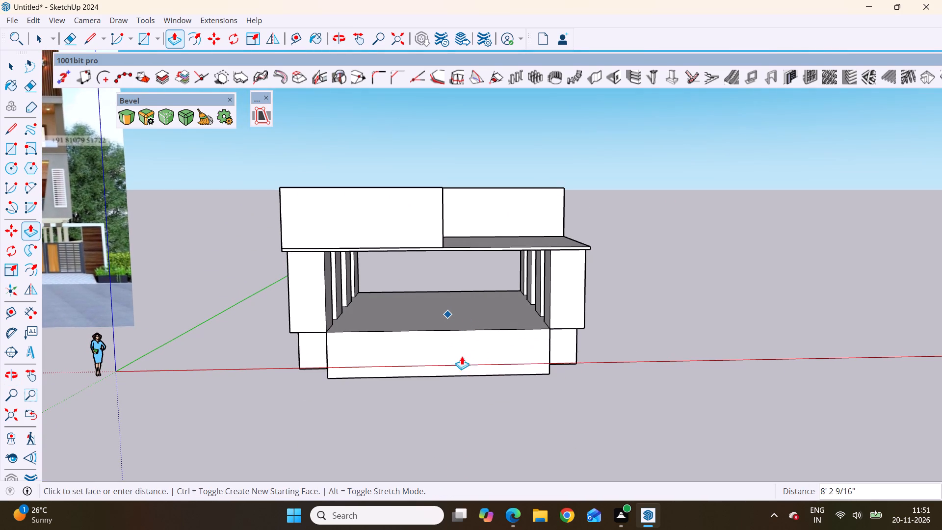
middle_drag(462, 356, 481, 223)
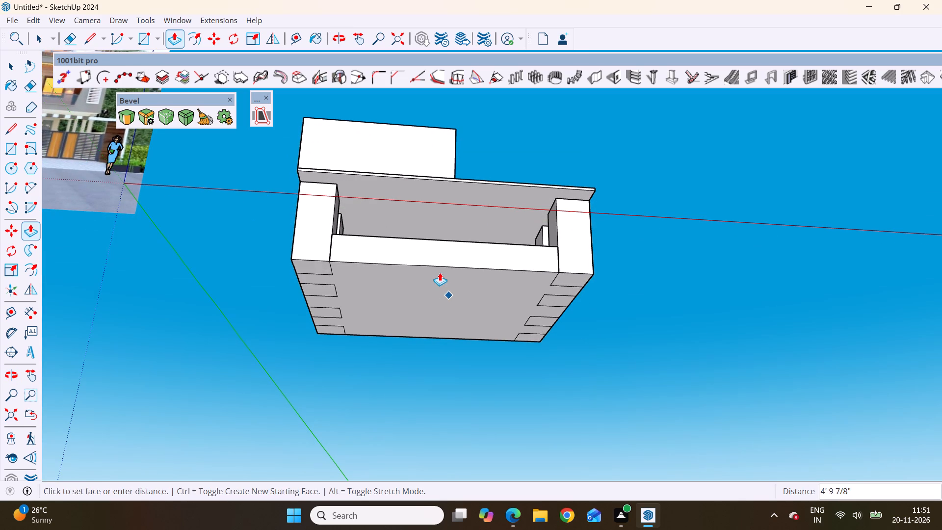
scroll(434, 285, down, 2)
middle_drag(434, 285, 427, 476)
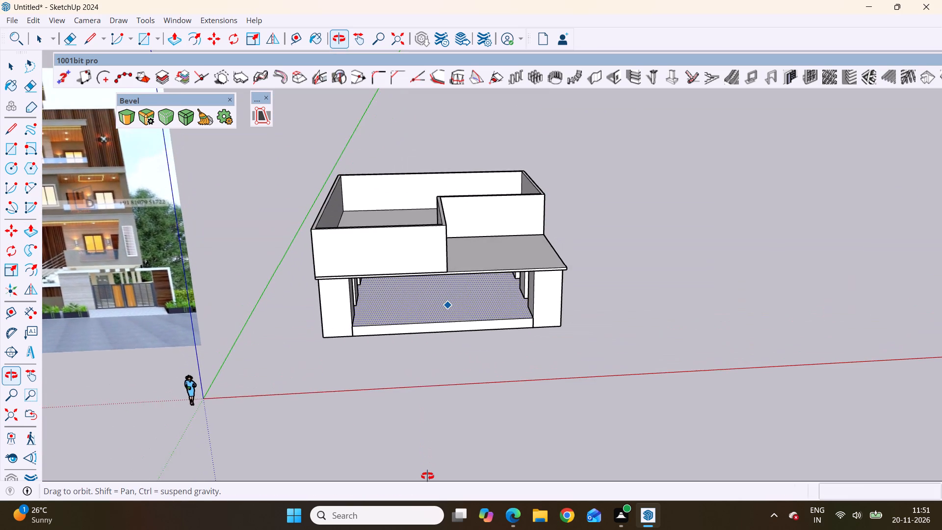
middle_drag(427, 476, 468, 256)
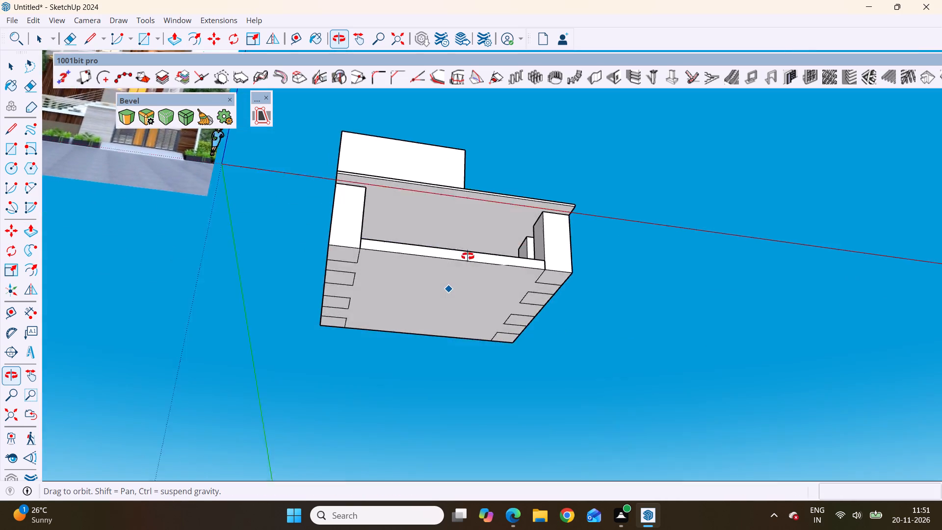
middle_drag(468, 256, 442, 473)
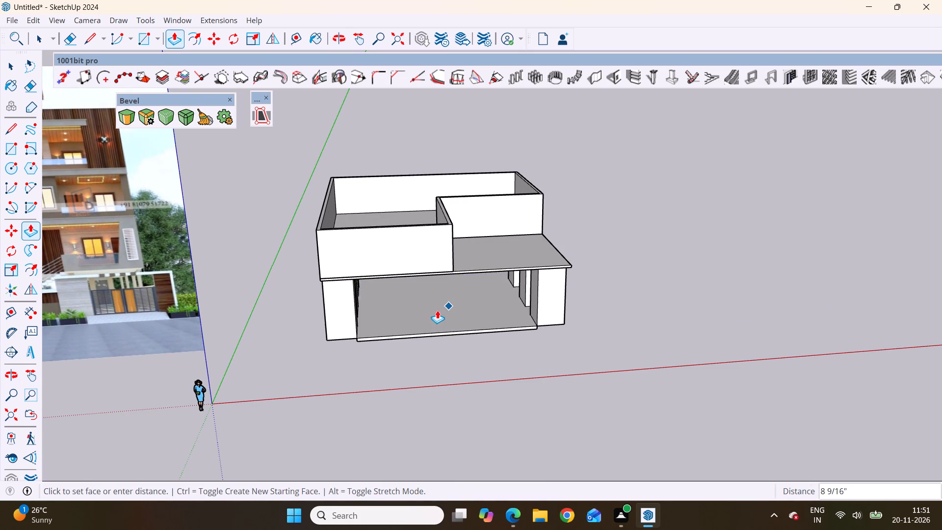
scroll(437, 310, up, 4)
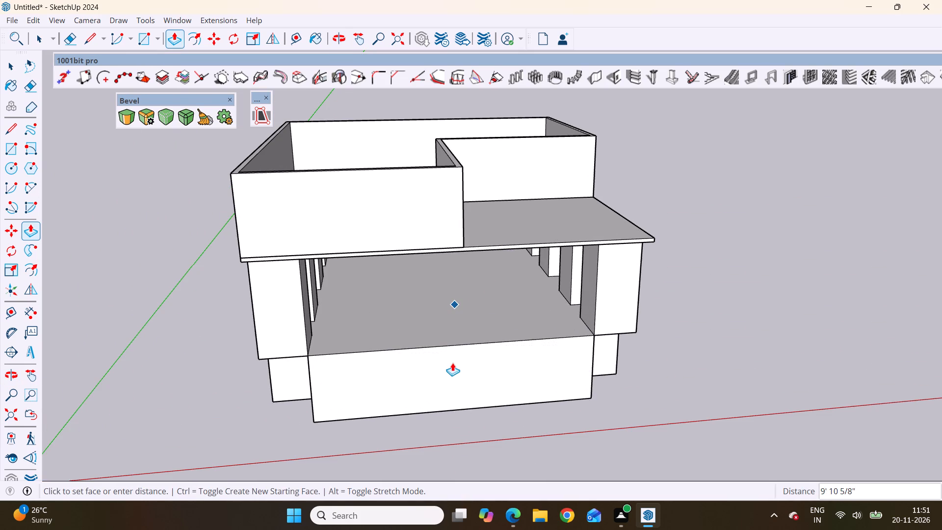
middle_drag(452, 362, 456, 272)
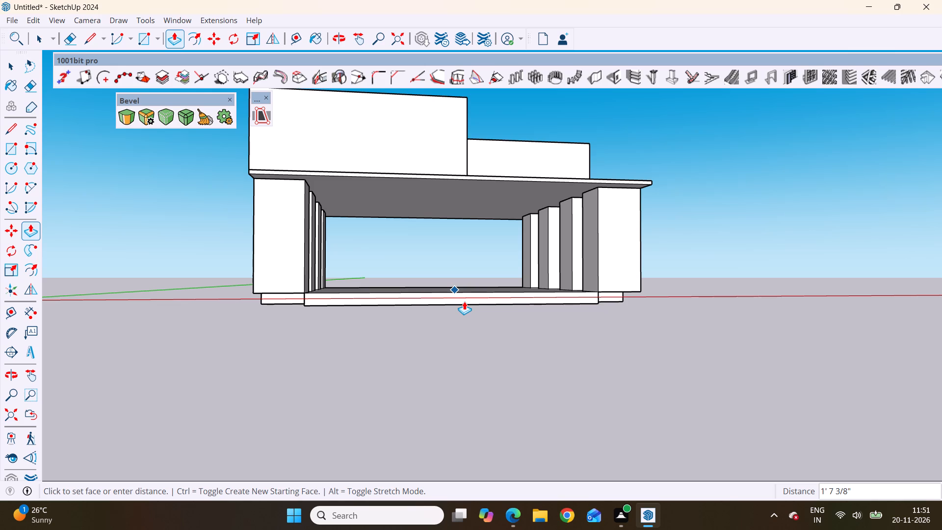
key(6)
key(shift+quotedbl)
key(Return)
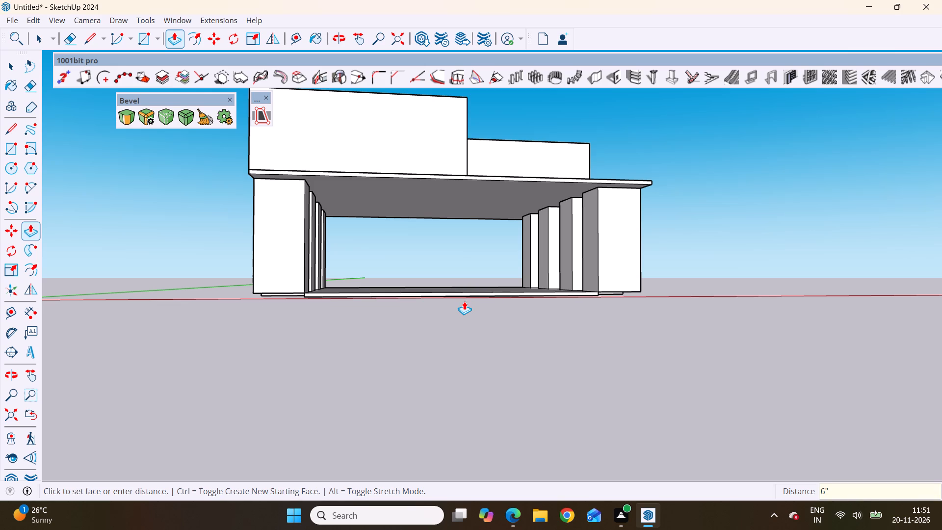
Extend the floor slab's notch edge 6' 2 3/8" outward beneath the front corner column nearest the reference image.
scroll(316, 292, up, 4)
scroll(260, 284, up, 3)
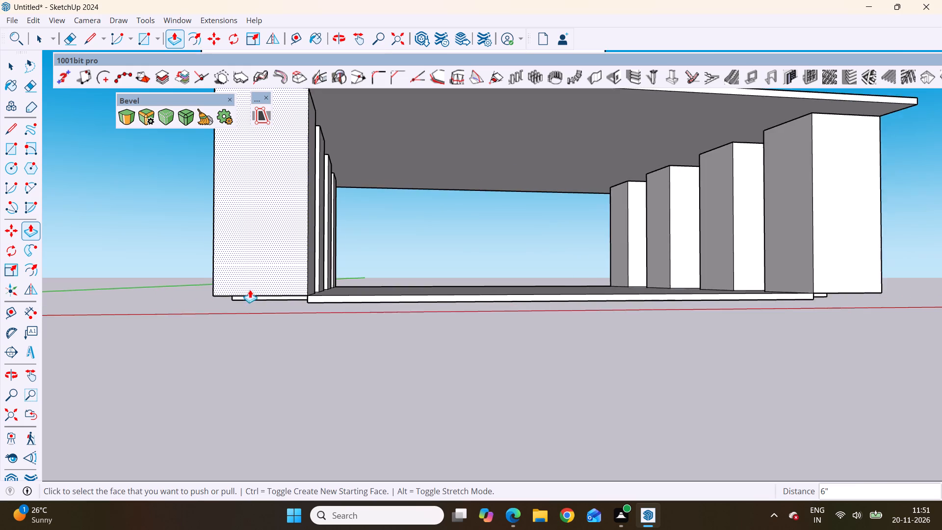
middle_drag(250, 289, 478, 243)
scroll(513, 240, up, 3)
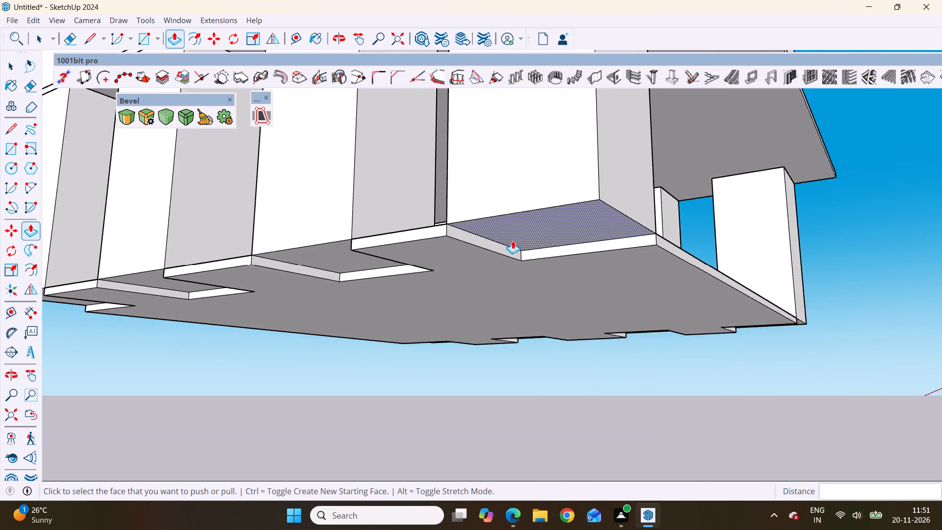
scroll(513, 240, up, 3)
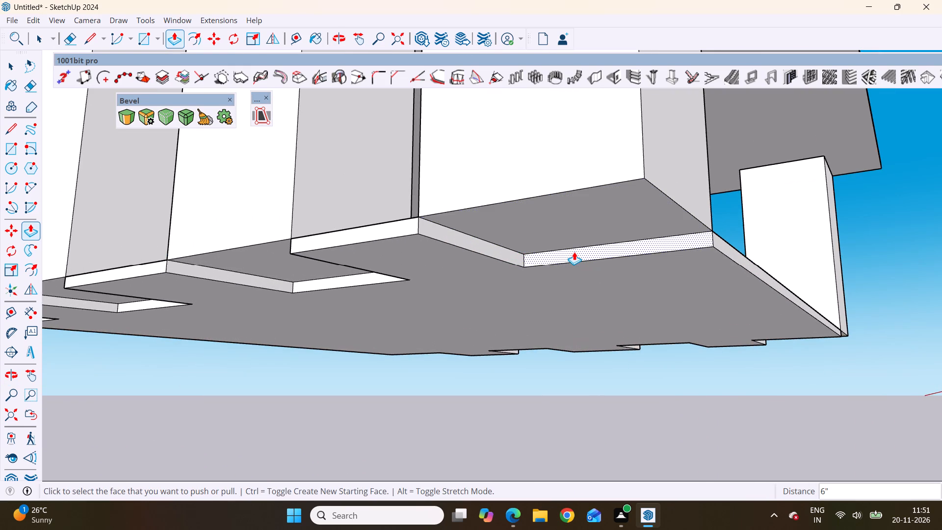
click(574, 252)
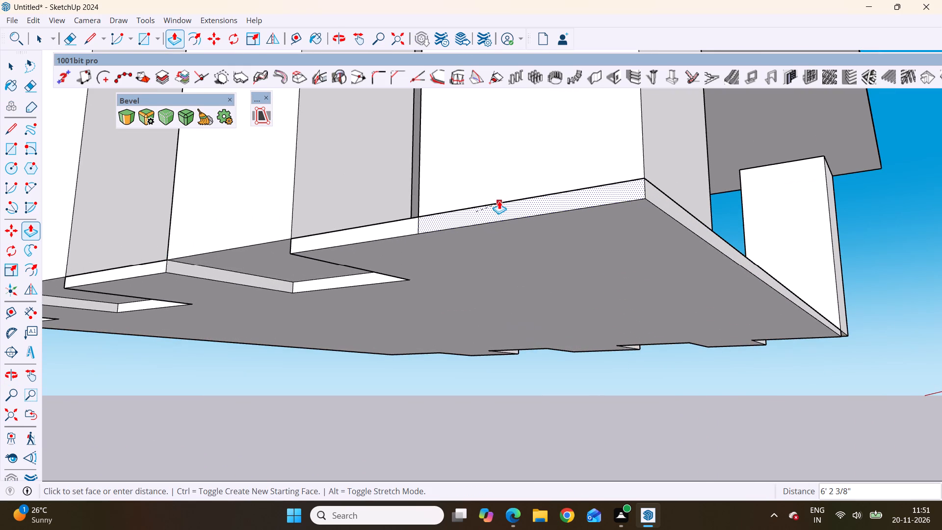
click(499, 199)
Extend the slab 6' 2 3/8" beneath each of the remaining three columns on that side, flush with their outer faces.
scroll(419, 264, down, 4)
middle_drag(419, 265, 588, 249)
scroll(428, 259, up, 3)
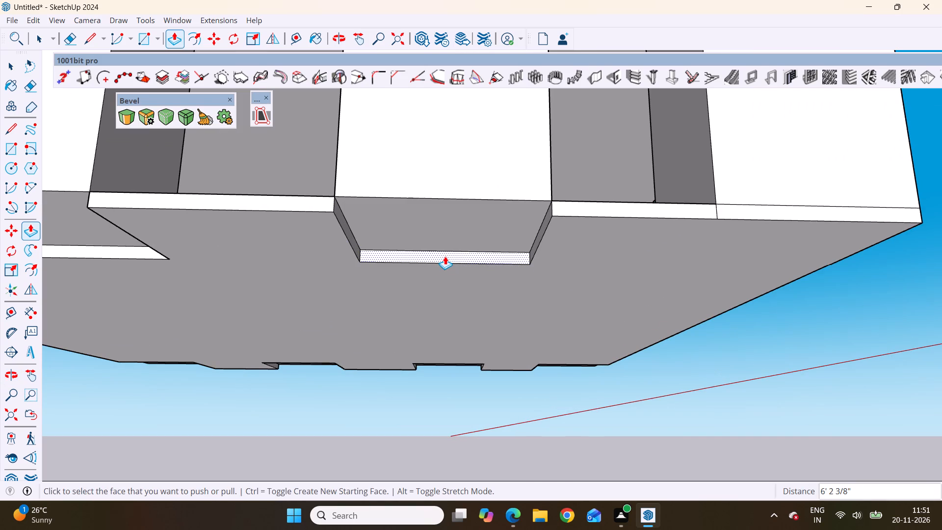
click(445, 256)
click(299, 207)
scroll(483, 270, down, 5)
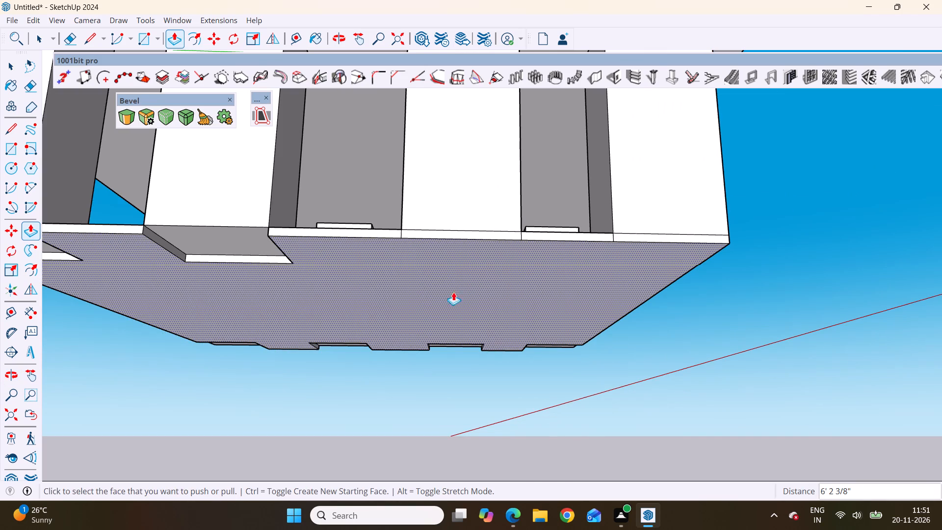
click(213, 256)
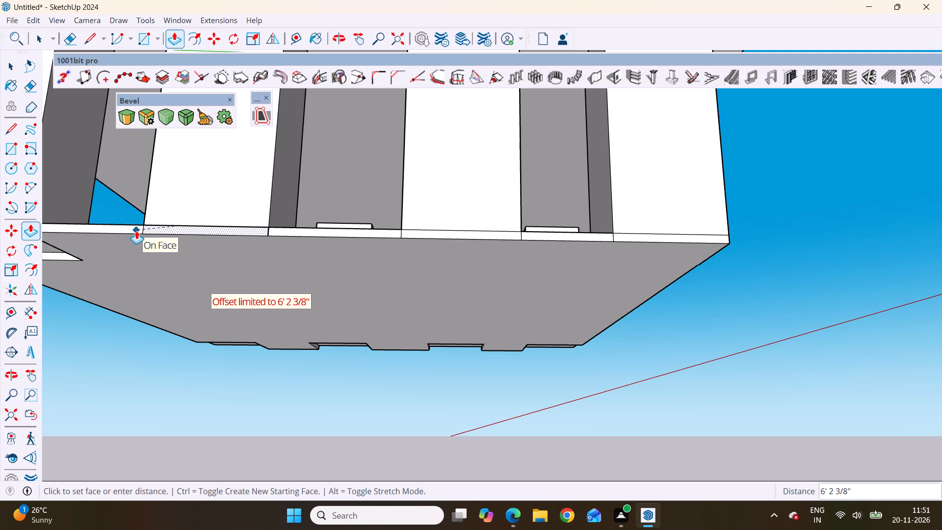
click(123, 226)
scroll(476, 241, down, 7)
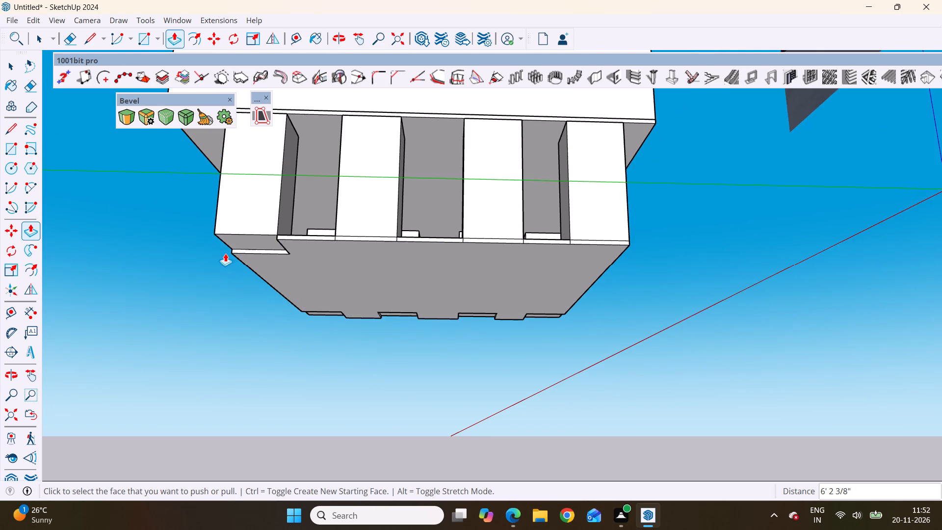
scroll(229, 234, up, 4)
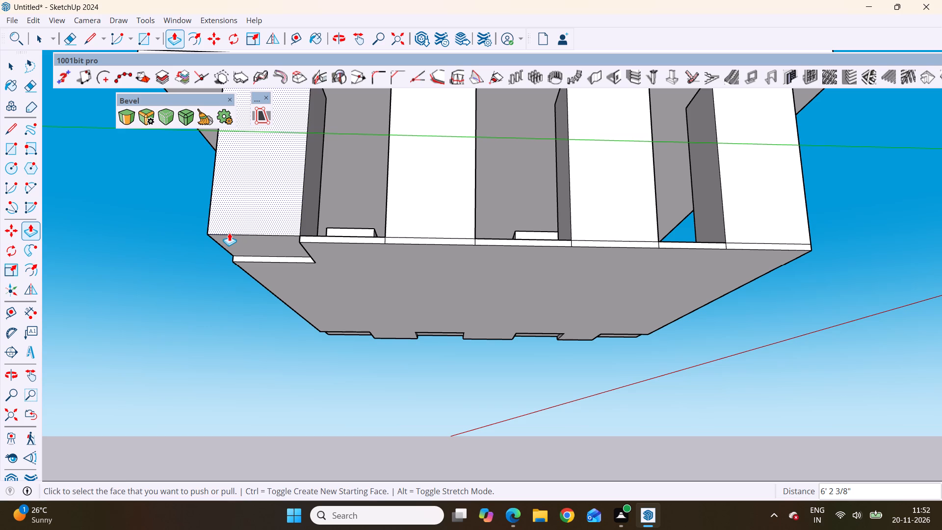
scroll(247, 268, up, 5)
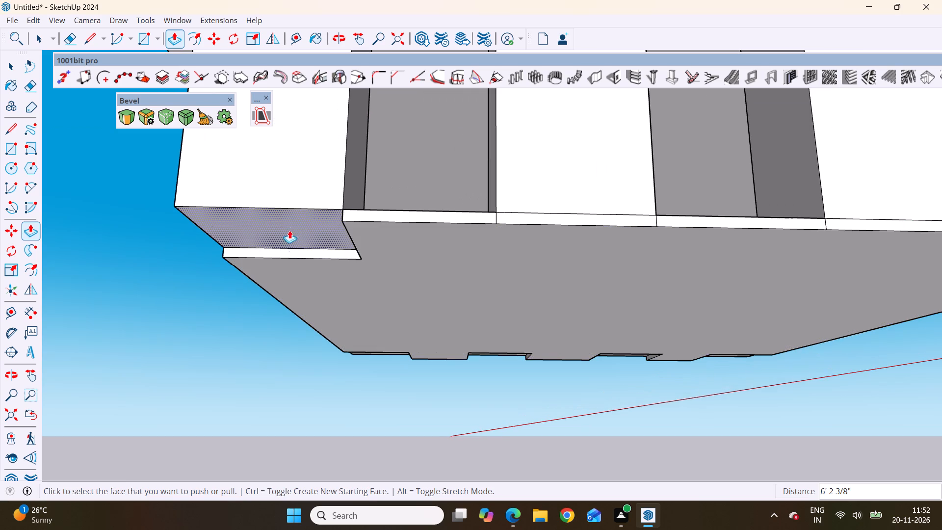
click(288, 252)
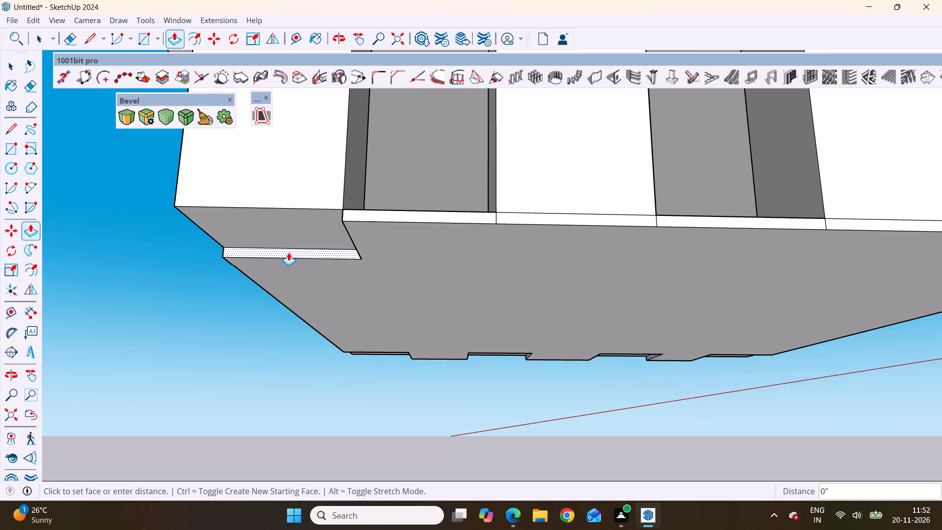
click(159, 156)
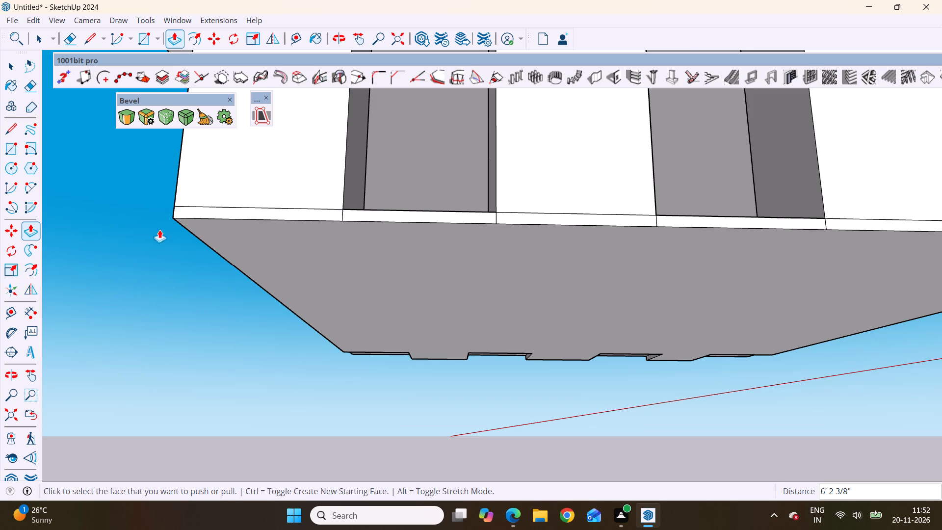
Push/Pull the slab's notch edge 6' 2 3/8" outward beneath the front corner column on the side away from the reference image.
scroll(166, 256, down, 9)
middle_drag(349, 274, 0, 385)
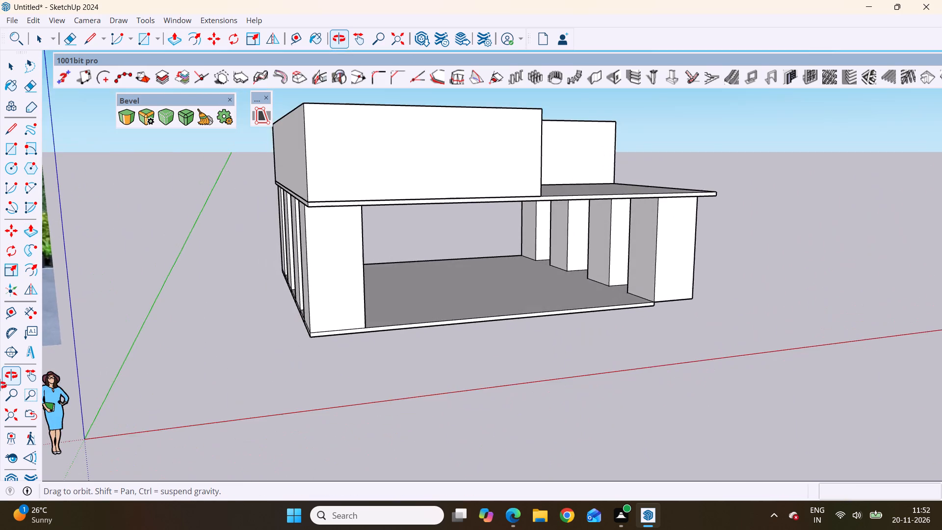
middle_drag(0, 385, 0, 354)
scroll(601, 263, down, 2)
middle_drag(641, 294, 548, 367)
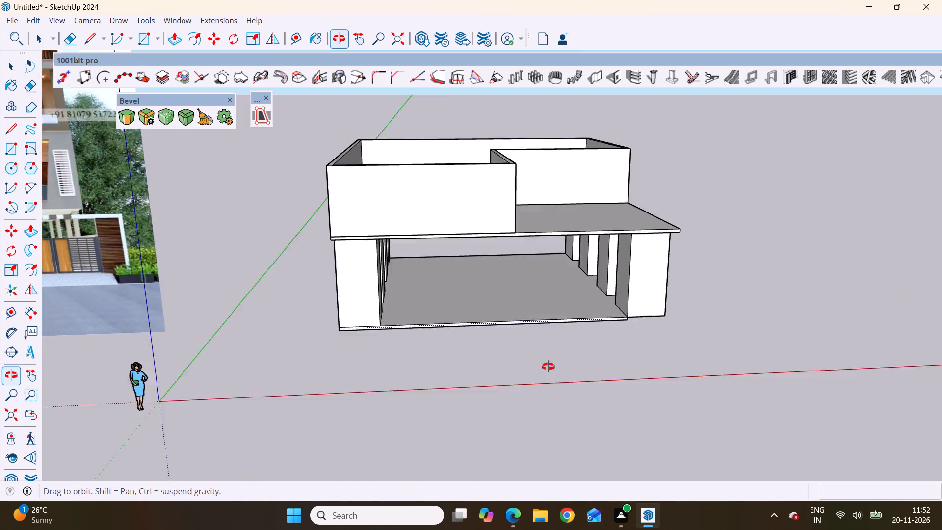
middle_drag(548, 367, 405, 426)
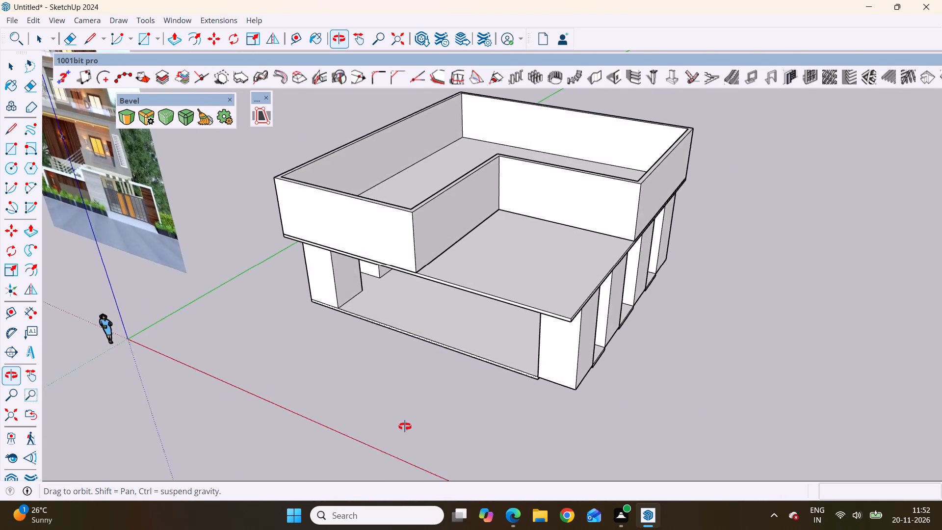
middle_drag(405, 426, 206, 189)
scroll(465, 219, up, 4)
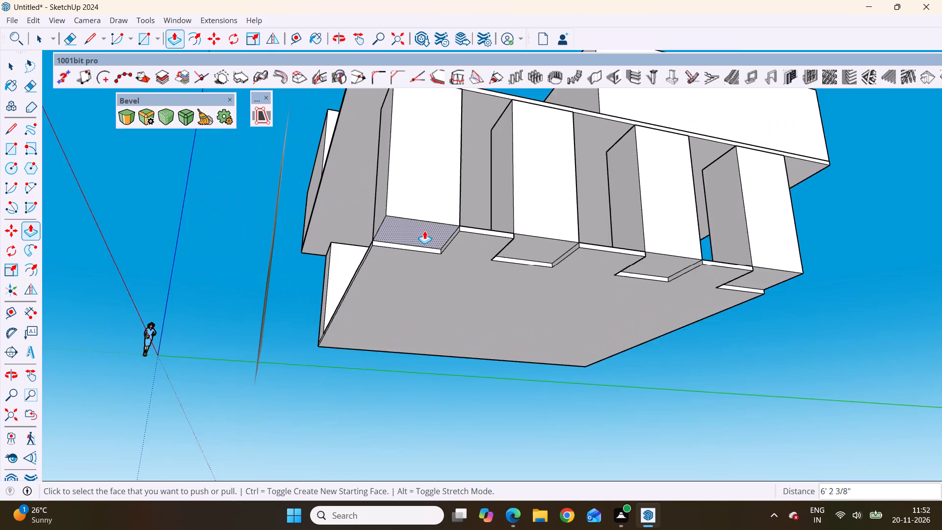
scroll(424, 231, up, 11)
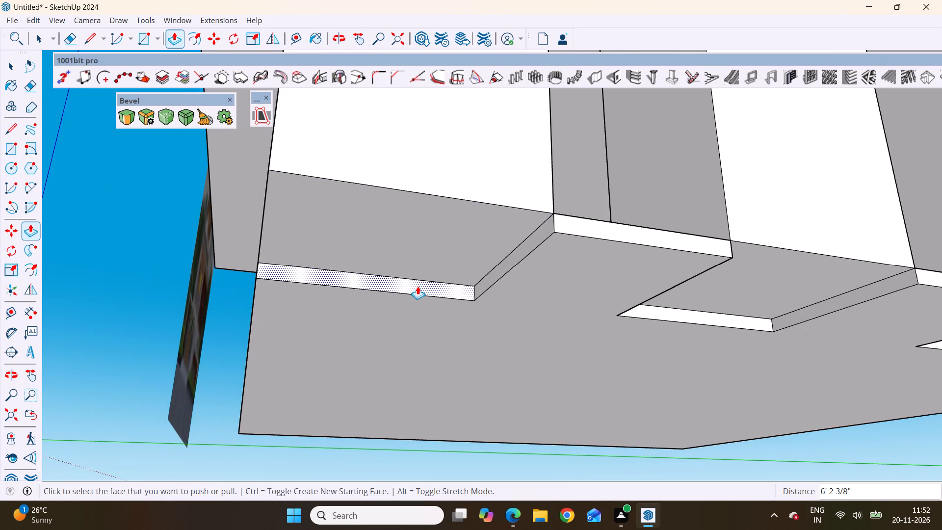
click(417, 287)
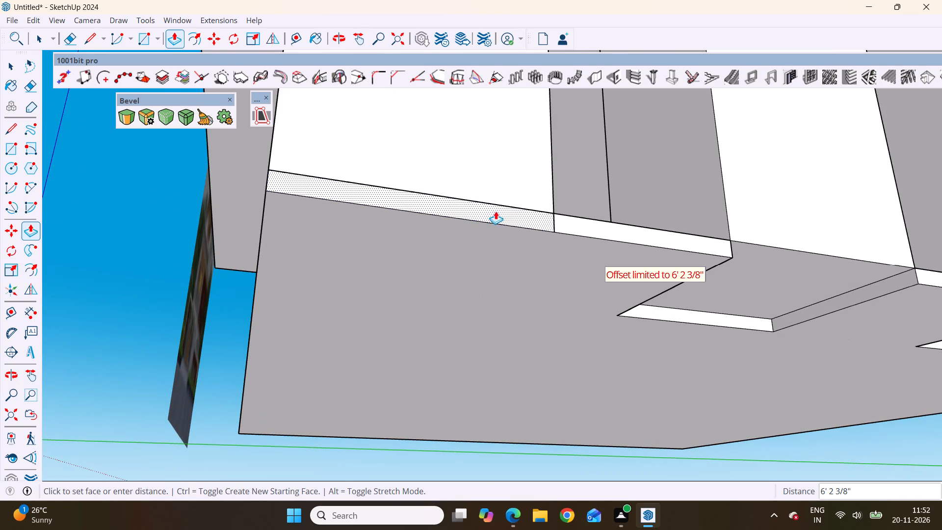
click(553, 219)
Extend the slab 6' 2 3/8" beneath each of the two middle columns on that side, flush with their outer faces.
scroll(362, 263, down, 9)
scroll(549, 262, up, 6)
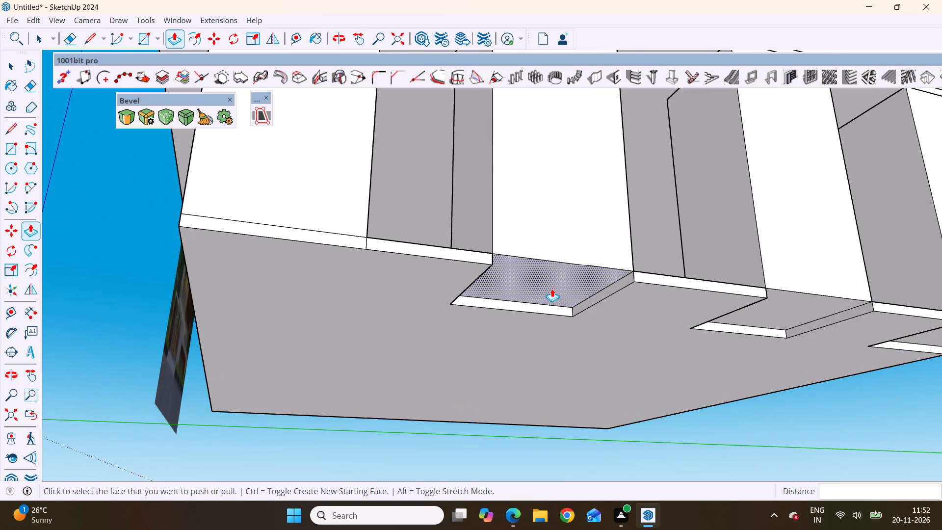
scroll(552, 289, up, 3)
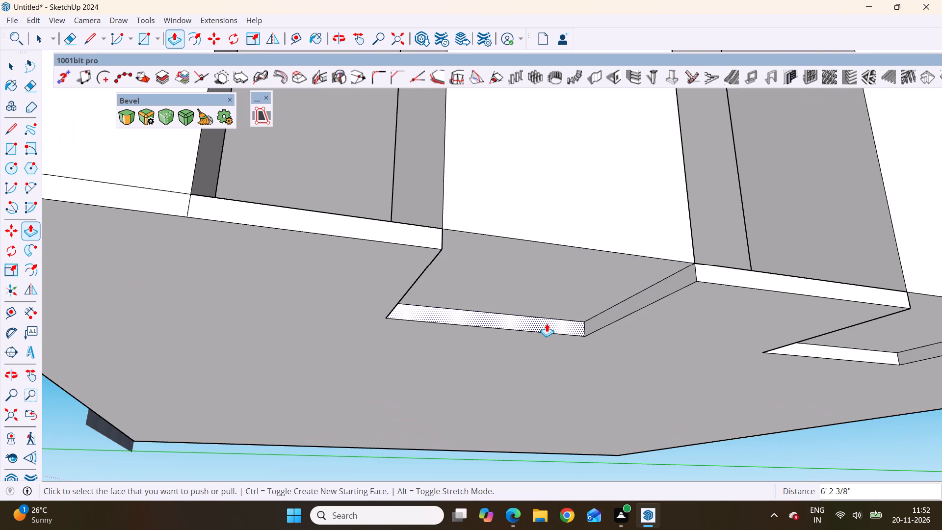
click(546, 323)
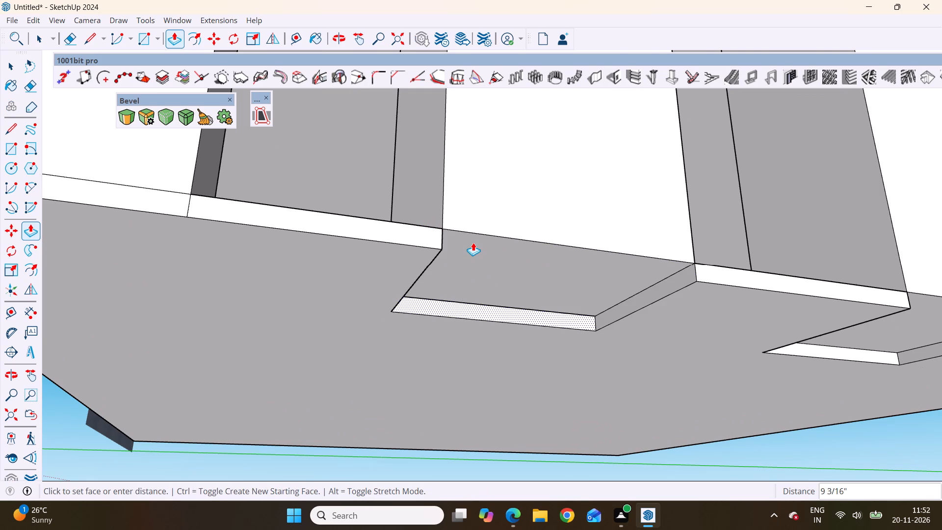
click(662, 261)
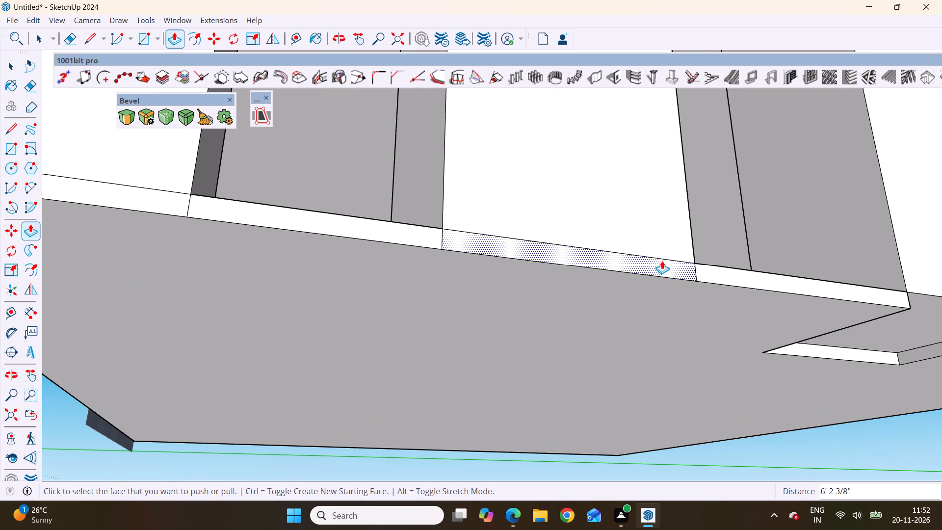
scroll(290, 255, down, 10)
middle_drag(488, 279, 426, 303)
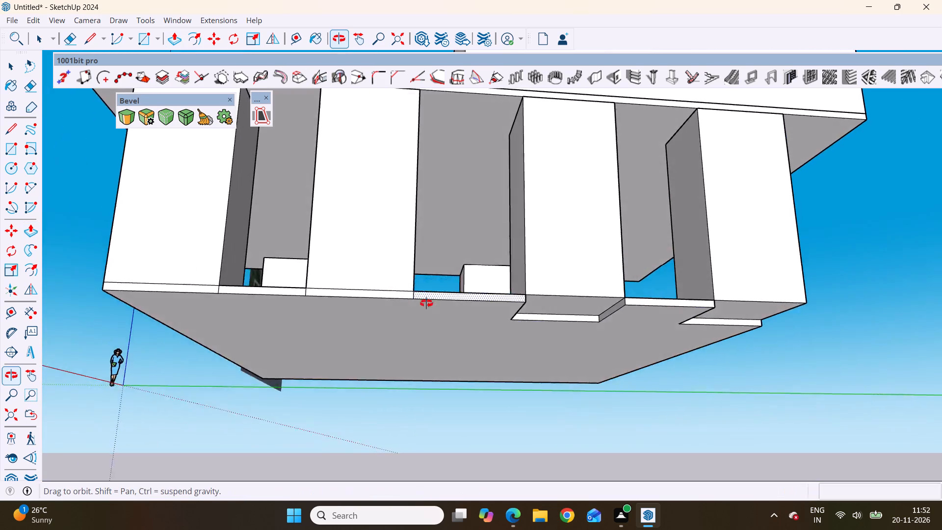
middle_drag(426, 303, 414, 323)
scroll(561, 314, up, 9)
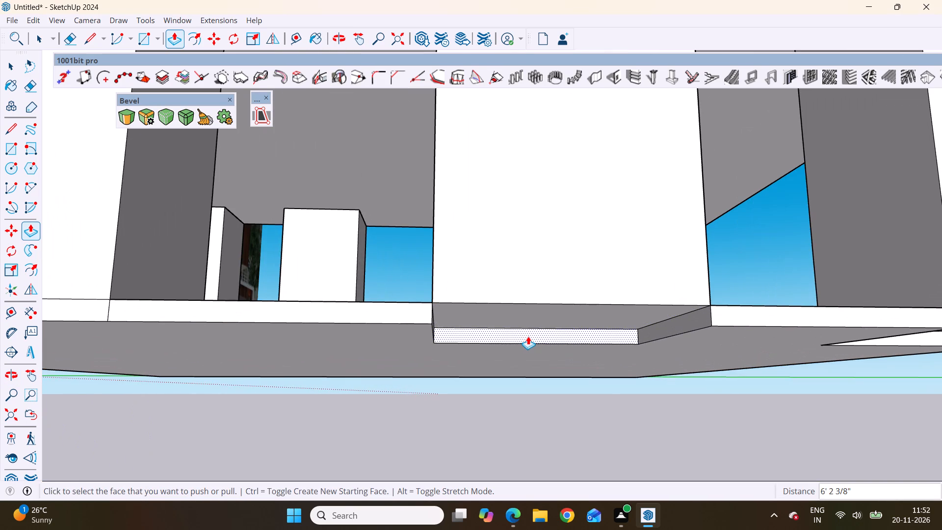
click(525, 333)
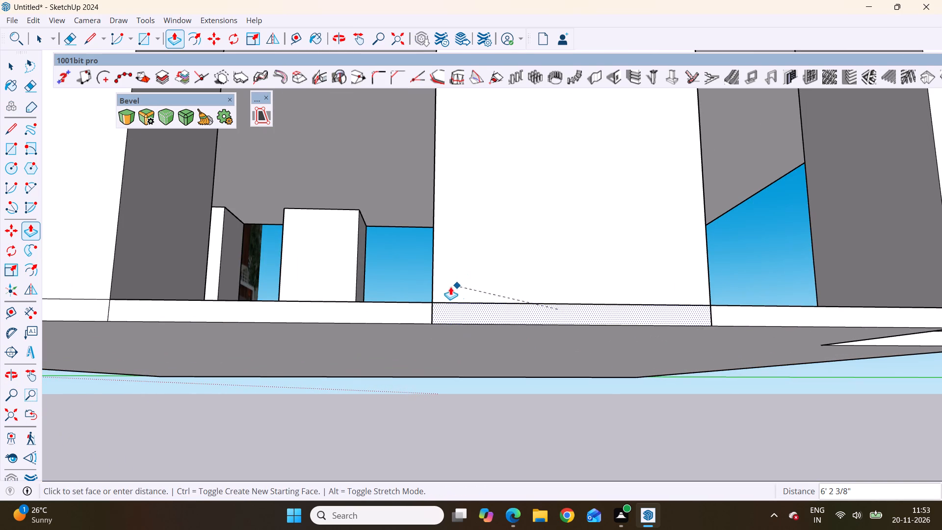
click(435, 306)
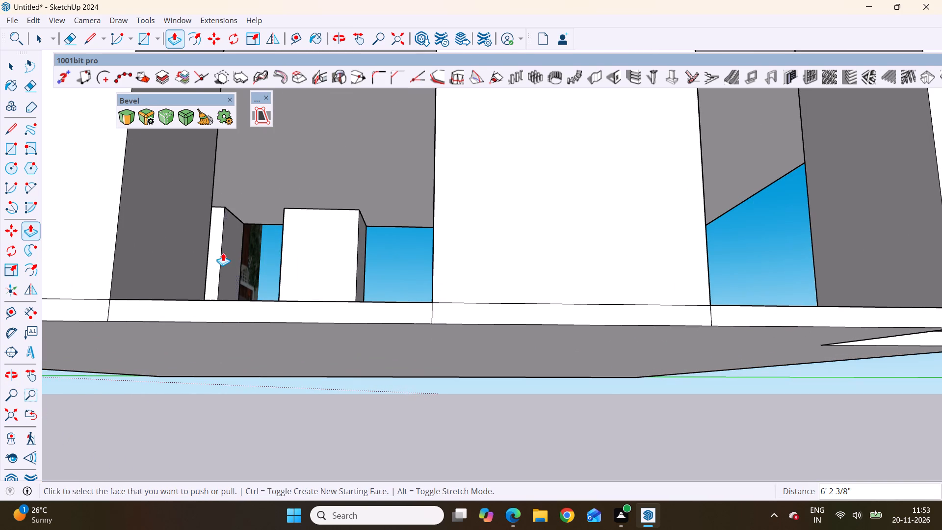
Extend the slab 6' 2 3/8" beneath the rear corner column on the same side, flush with its outer face.
scroll(222, 253, down, 8)
scroll(393, 276, up, 11)
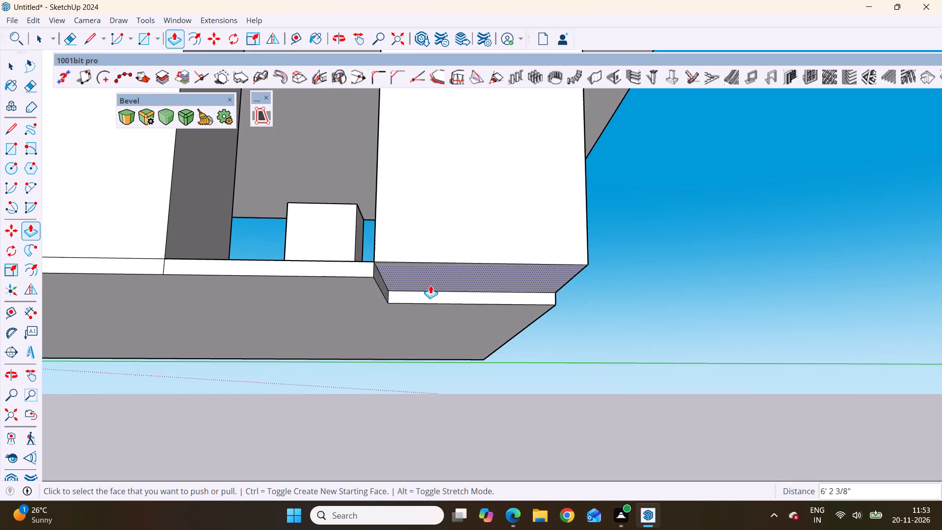
scroll(430, 285, up, 4)
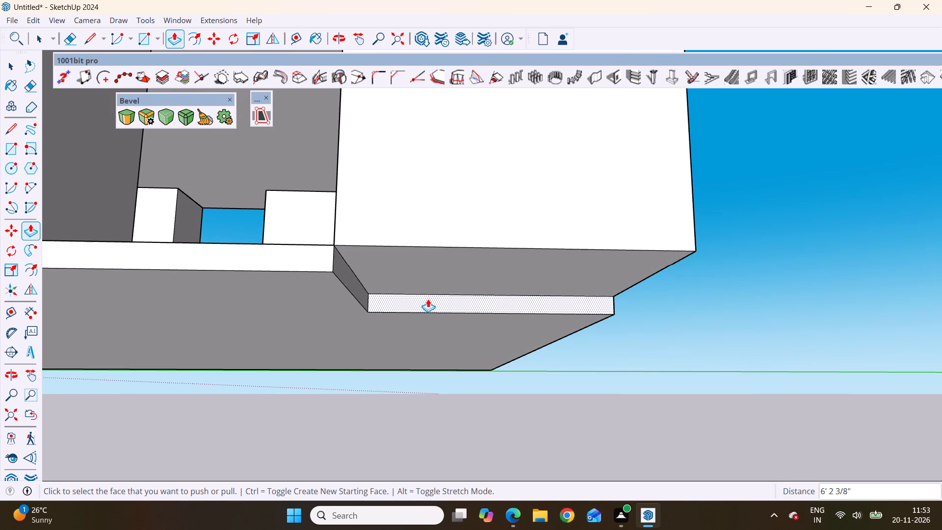
click(428, 299)
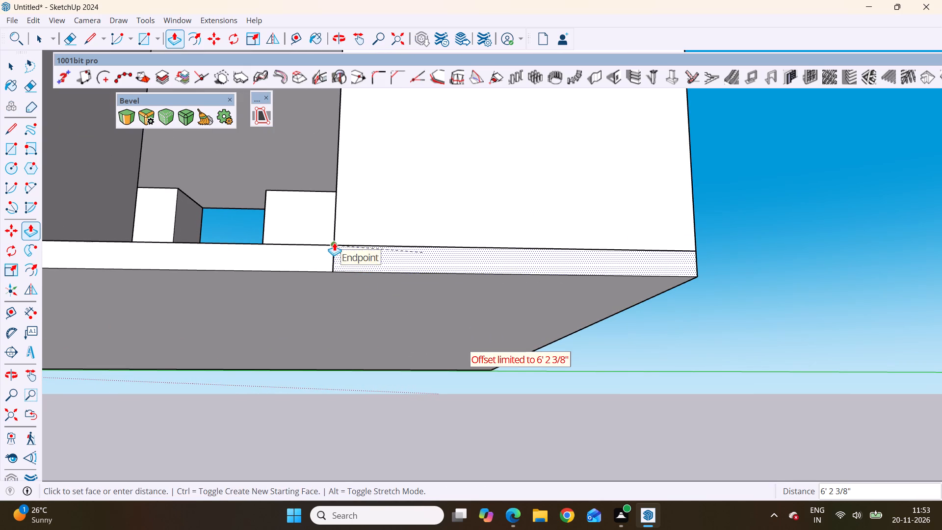
click(334, 242)
Delete the vertical seam line on the slab's side face at the inner edge of the rear corner column.
key(space)
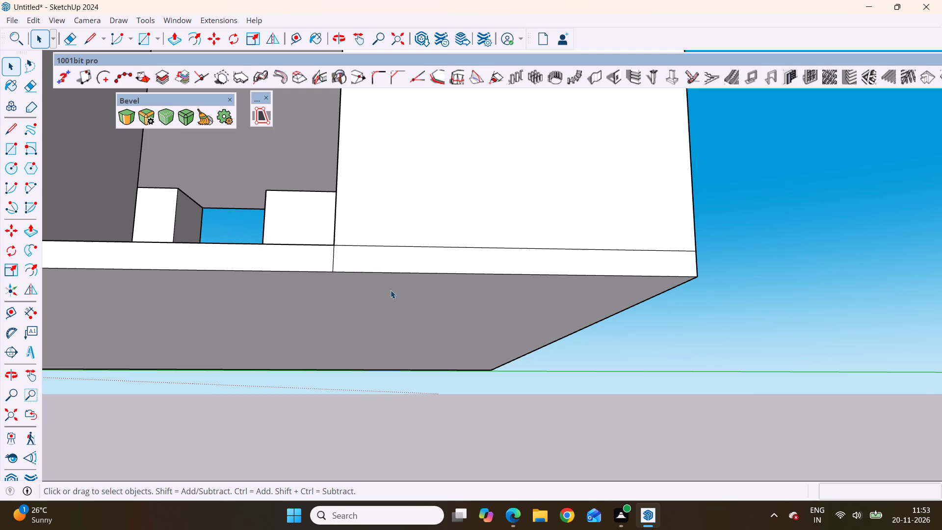
scroll(338, 244, up, 5)
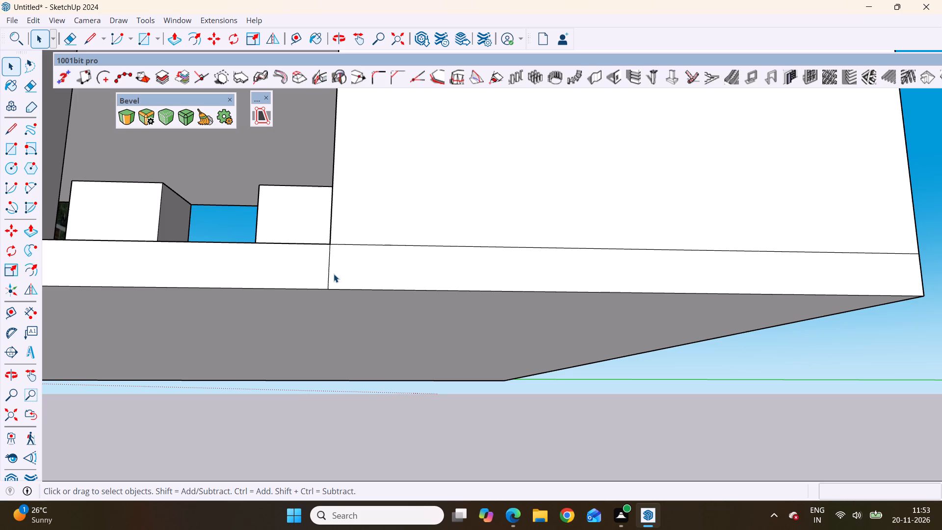
click(328, 269)
key(BackSpace)
key(Delete)
Delete the two vertical seam lines on the slab's side face at both edges of the column next to the rear corner column.
scroll(491, 289, down, 15)
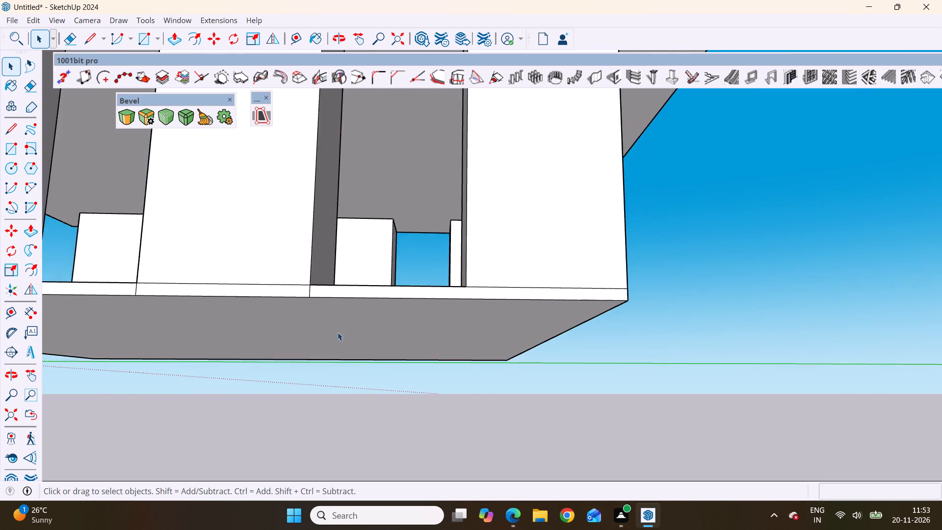
scroll(270, 274, up, 1)
middle_drag(270, 273, 275, 366)
scroll(378, 348, up, 12)
middle_drag(354, 331, 378, 299)
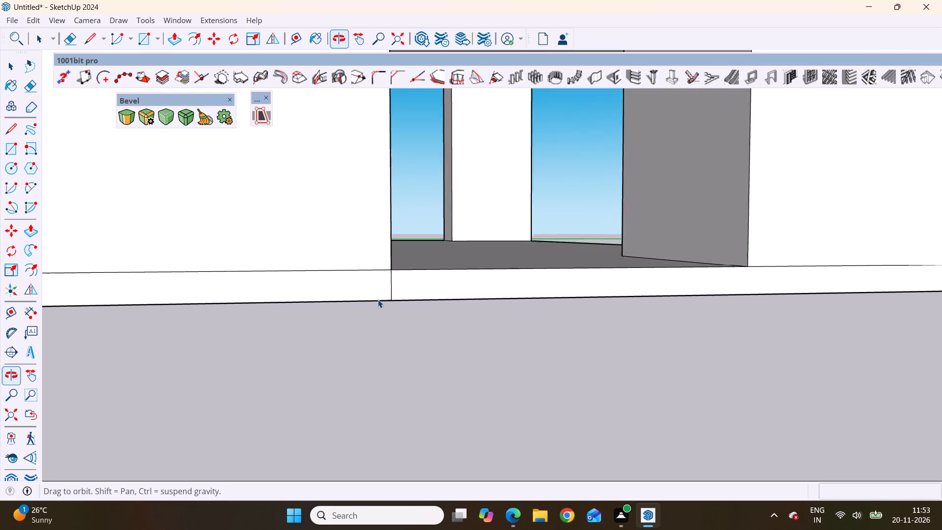
middle_drag(378, 299, 377, 301)
scroll(391, 281, up, 4)
click(391, 292)
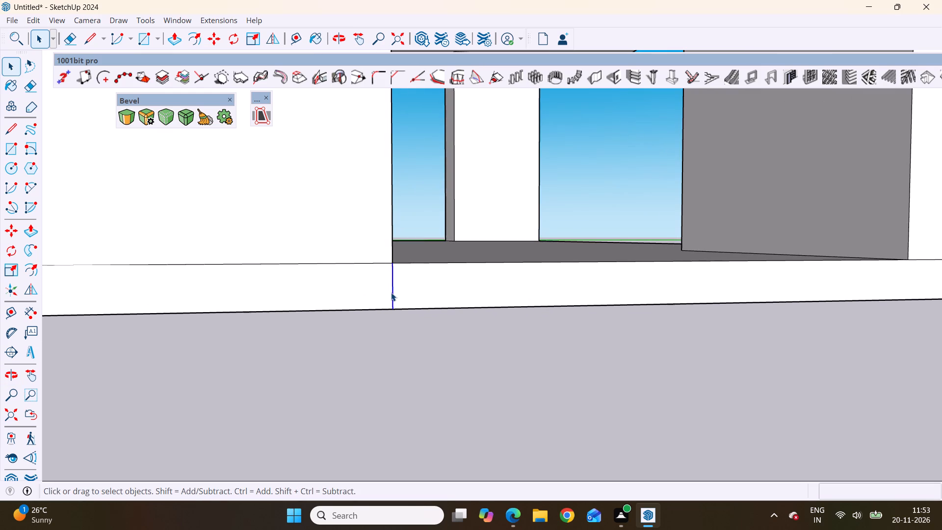
key(Delete)
scroll(391, 292, down, 13)
scroll(170, 350, up, 3)
scroll(201, 302, up, 2)
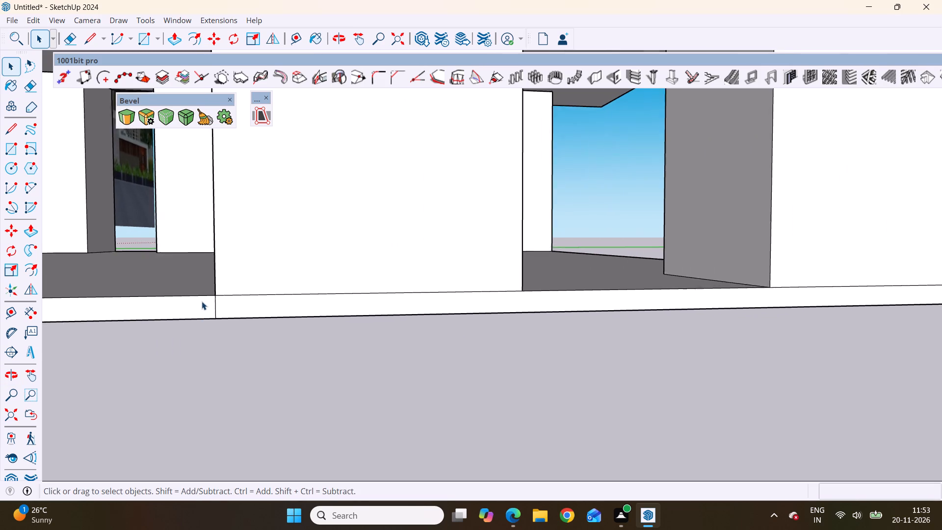
scroll(202, 301, up, 6)
click(229, 321)
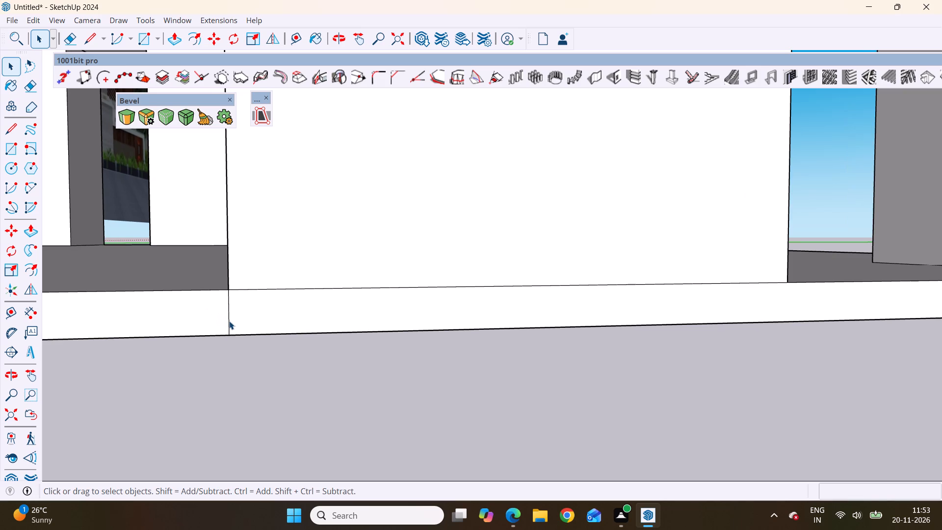
key(Delete)
Delete the two vertical seam lines on the slab's side face at both edges of the column next to the front corner column.
scroll(230, 321, down, 20)
scroll(230, 321, down, 1)
scroll(334, 372, up, 6)
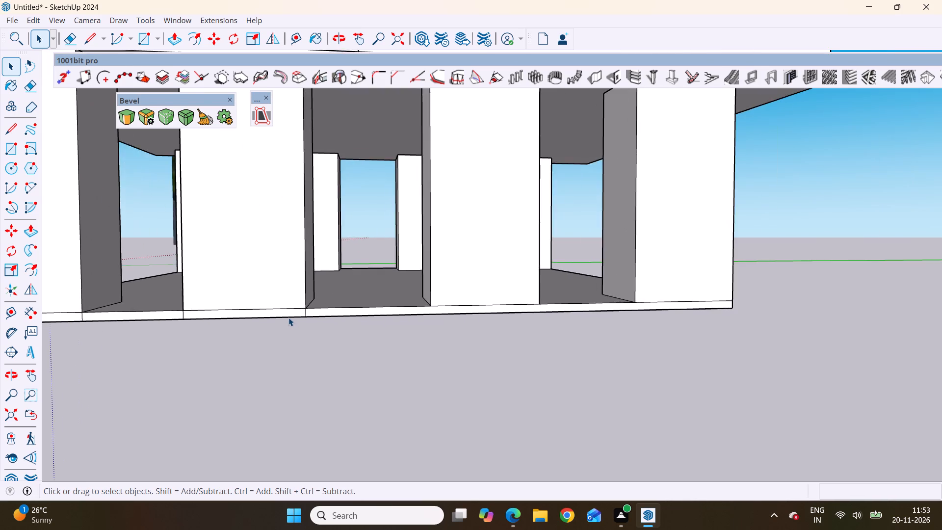
scroll(288, 318, up, 10)
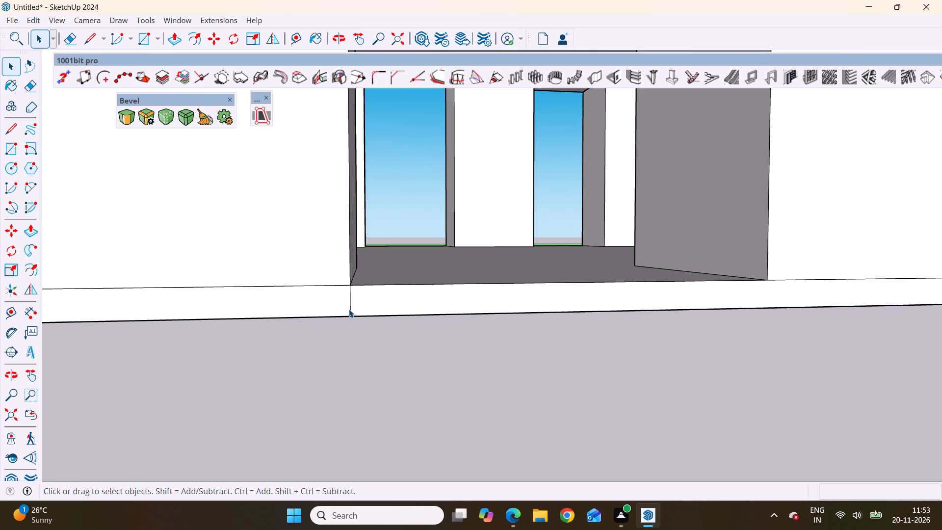
click(349, 309)
key(Delete)
scroll(365, 317, down, 9)
scroll(150, 329, up, 5)
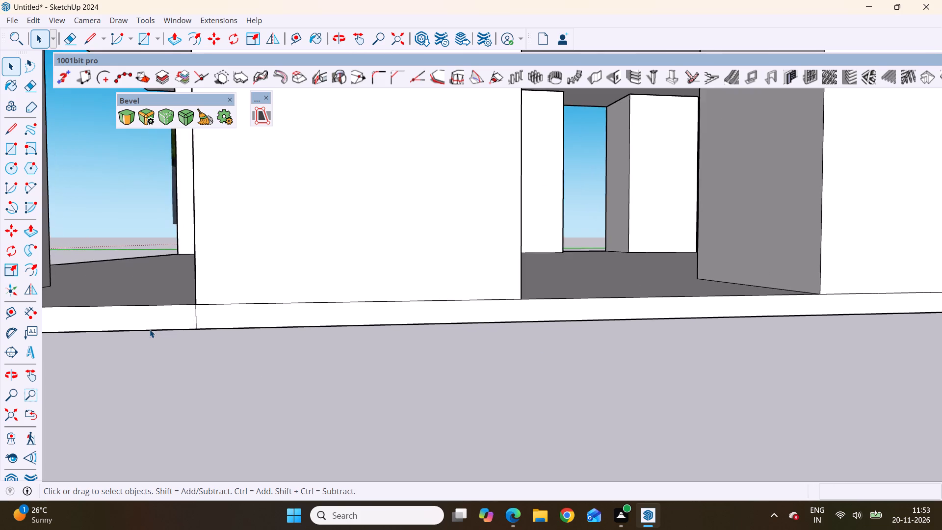
middle_drag(150, 329, 194, 337)
scroll(242, 317, up, 9)
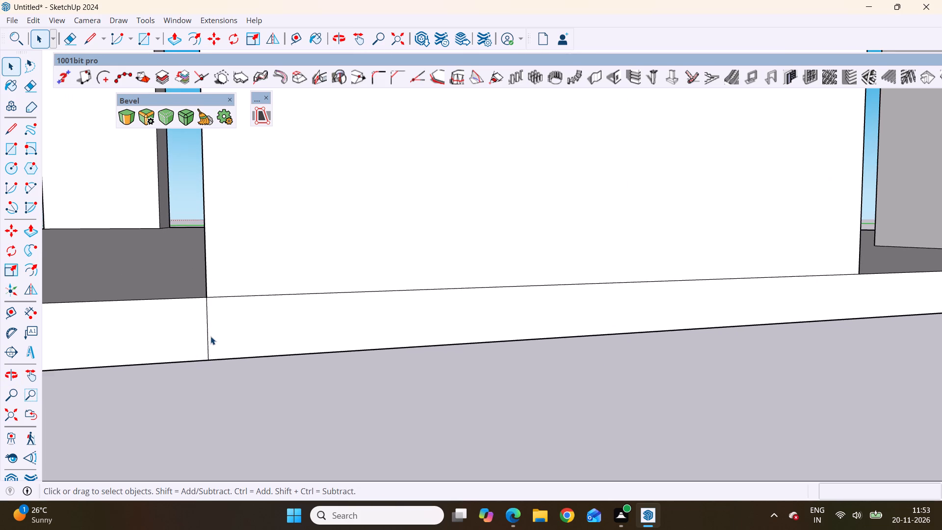
click(206, 331)
key(Delete)
Delete the vertical seam line on the slab's side face at the inner edge of the front corner column.
scroll(505, 395, down, 6)
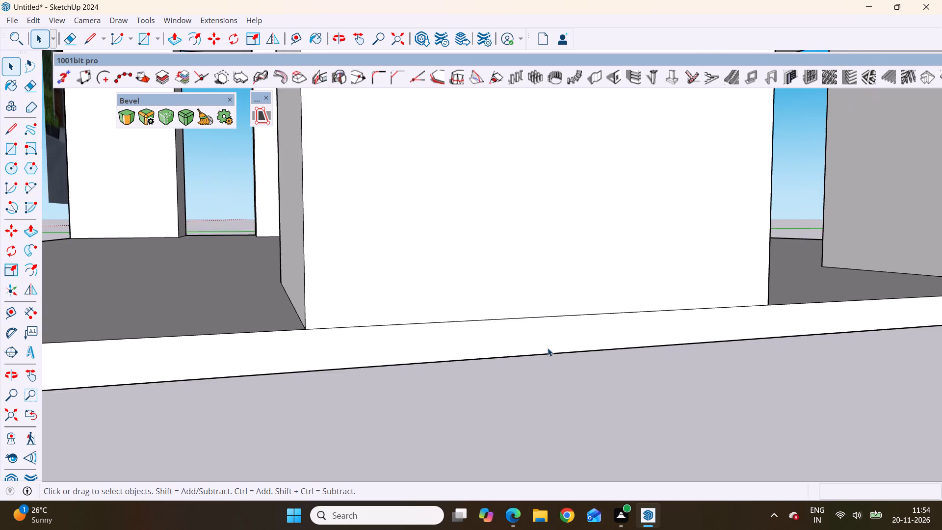
scroll(548, 348, down, 11)
scroll(373, 374, up, 13)
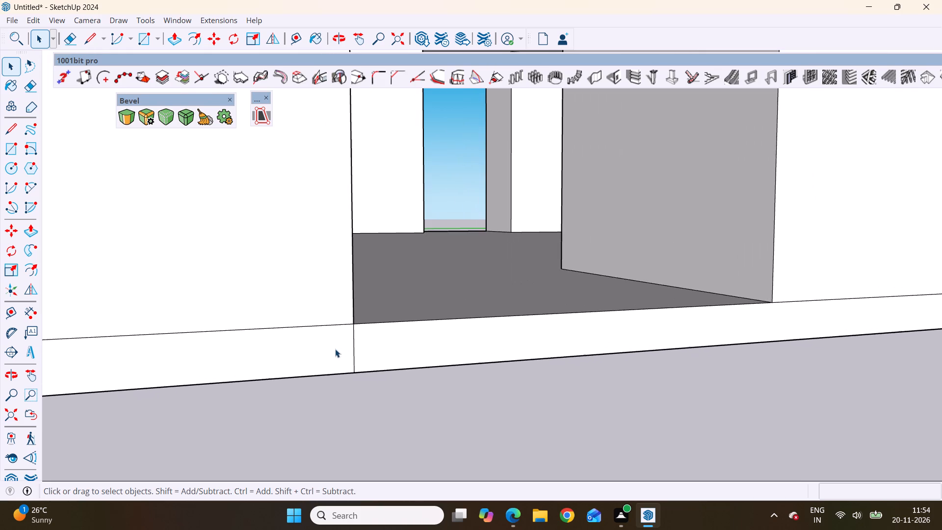
click(353, 350)
key(Delete)
On the opposite side of the house, delete the slab's vertical seam line at the inner edge of the rear corner column.
scroll(388, 310, down, 13)
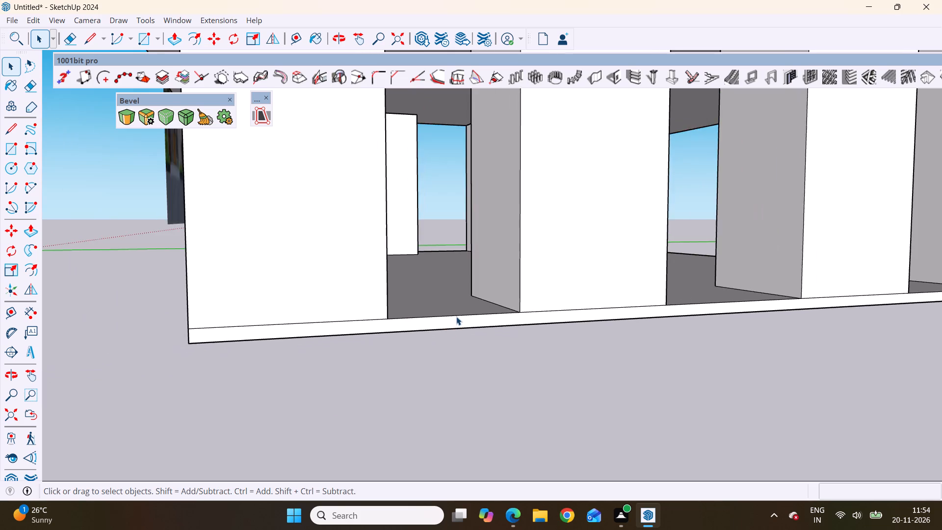
middle_drag(456, 317, 14, 319)
scroll(370, 289, down, 9)
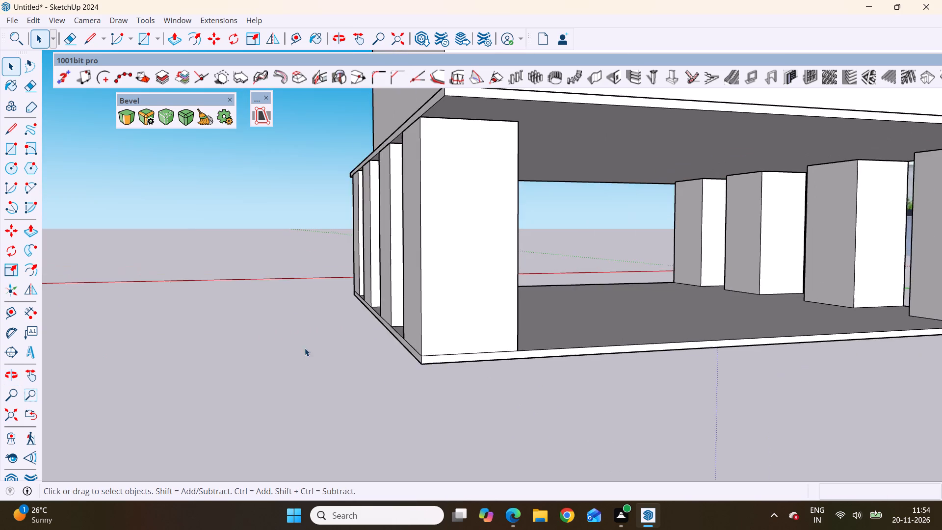
middle_drag(593, 351, 136, 331)
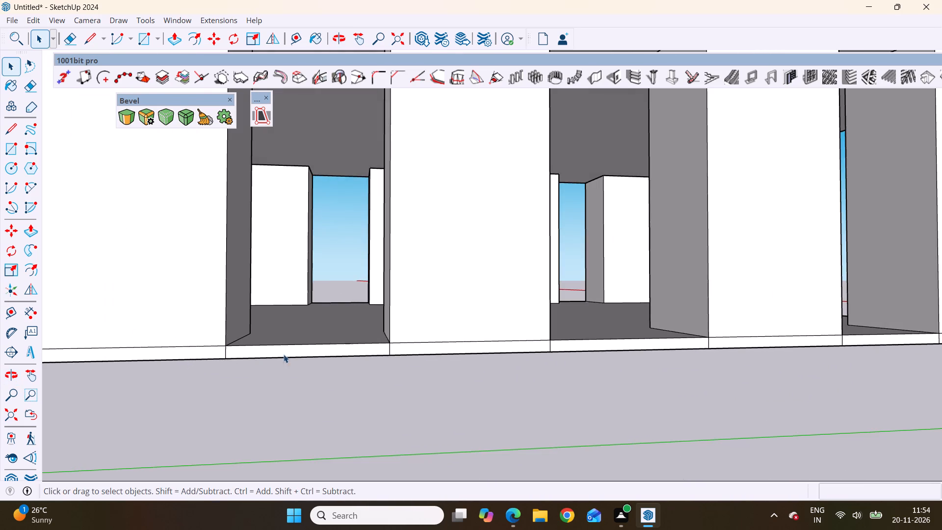
scroll(358, 337, down, 3)
scroll(222, 361, up, 12)
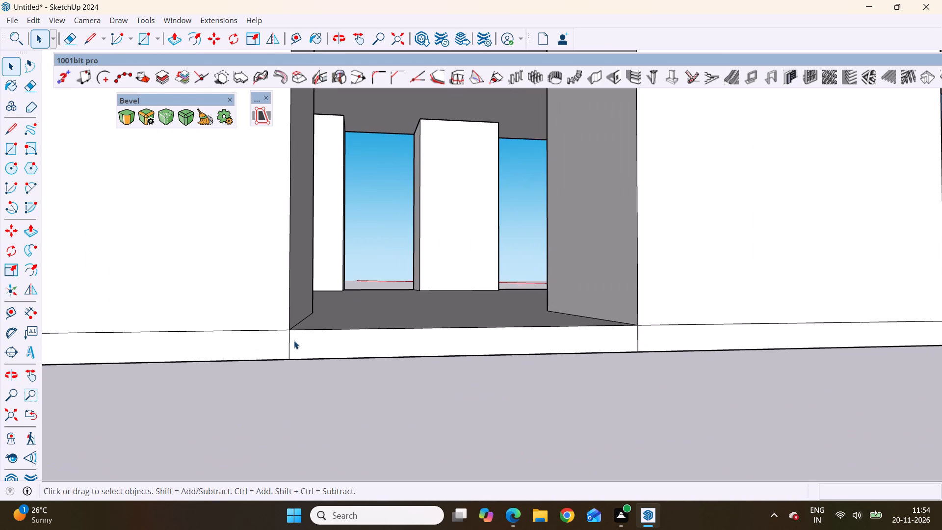
click(290, 341)
key(Delete)
Delete the two vertical seam lines on the slab's side face at both edges of the column next to the rear corner column.
scroll(247, 372, down, 9)
scroll(386, 371, up, 4)
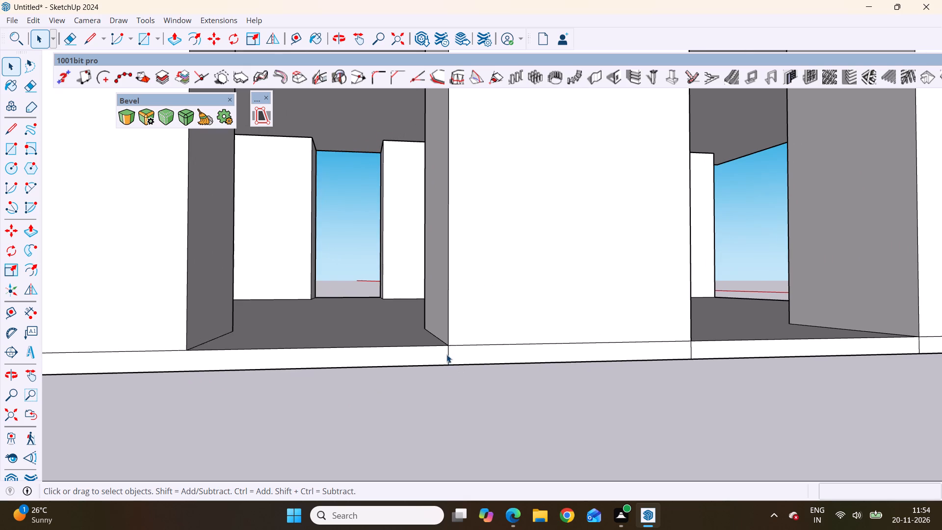
click(449, 354)
scroll(310, 388, down, 5)
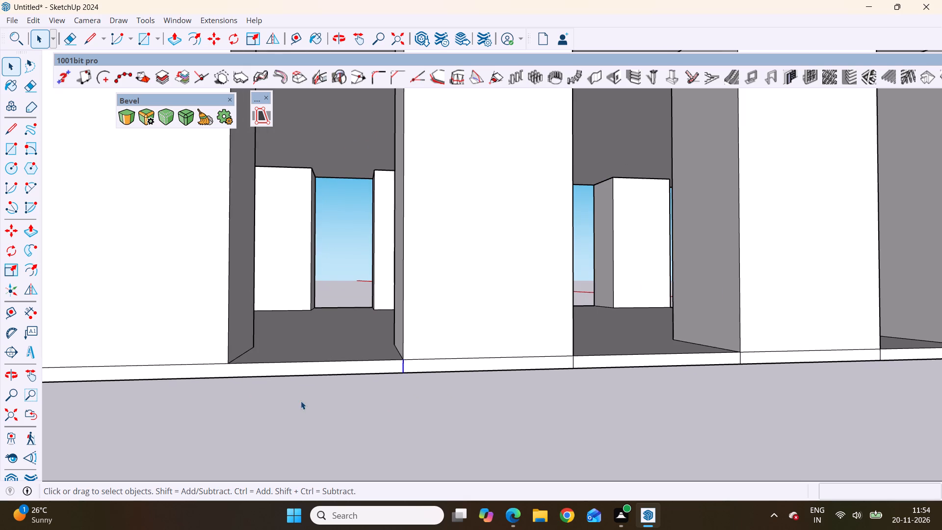
key(Delete)
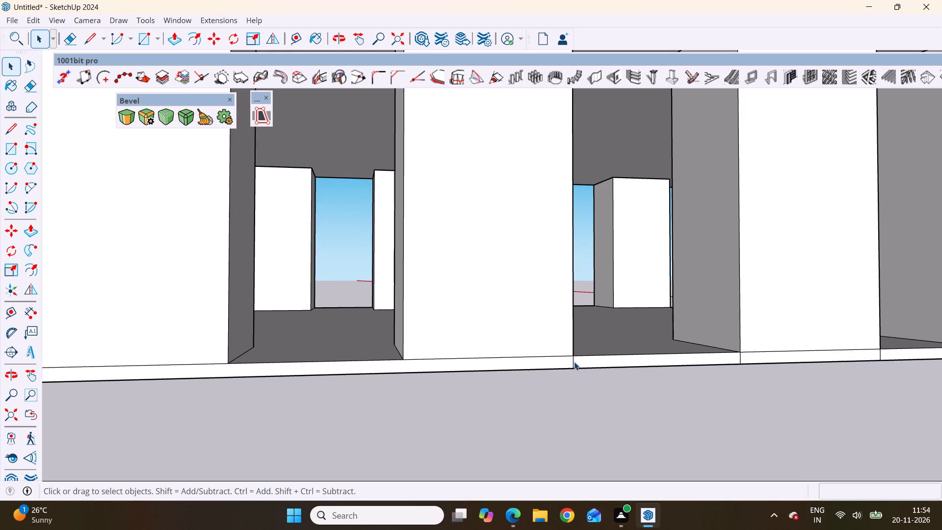
click(573, 362)
key(Delete)
Delete the two vertical seam lines on this slab side at both edges of the column next to the front corner column.
scroll(381, 388, down, 4)
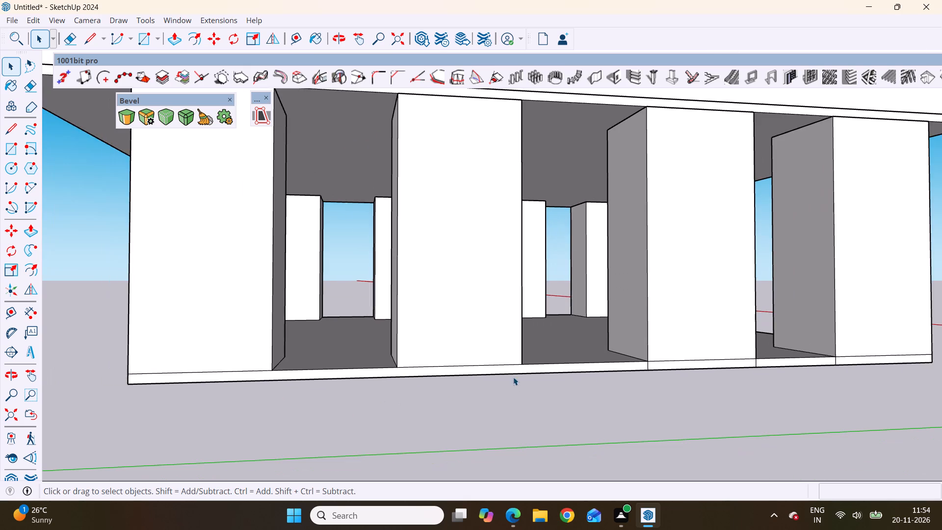
scroll(650, 349, up, 7)
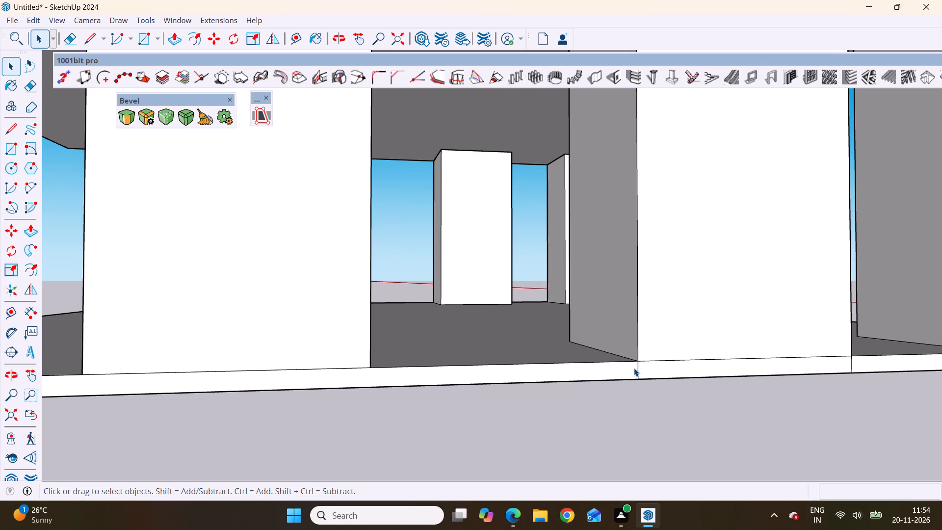
click(637, 368)
key(Delete)
scroll(452, 390, down, 6)
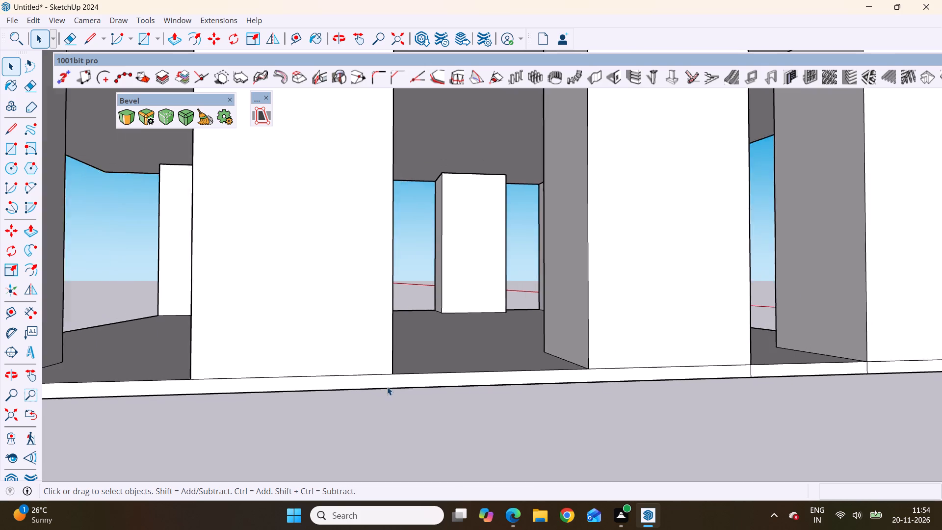
scroll(387, 387, down, 8)
scroll(579, 367, up, 15)
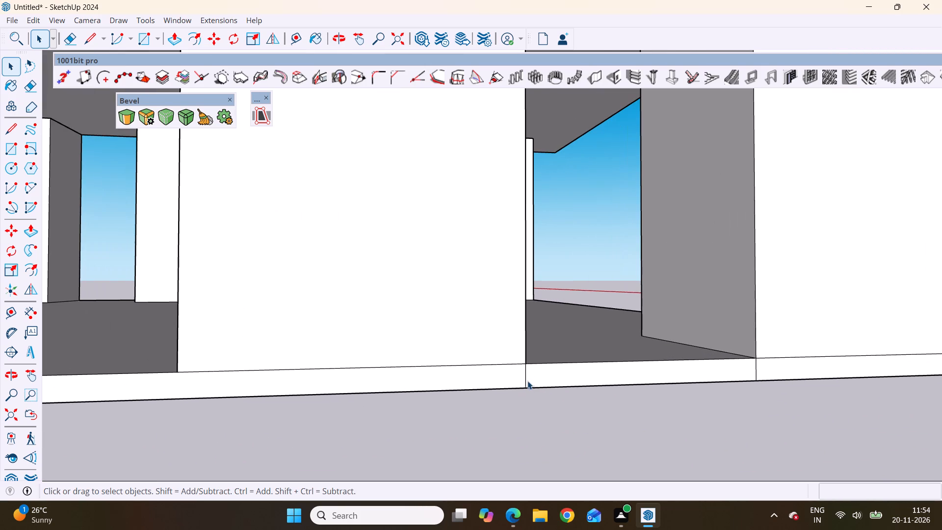
click(525, 378)
key(Delete)
Delete the last vertical seam line on this slab side, at the inner edge of the front corner column.
scroll(491, 394, down, 8)
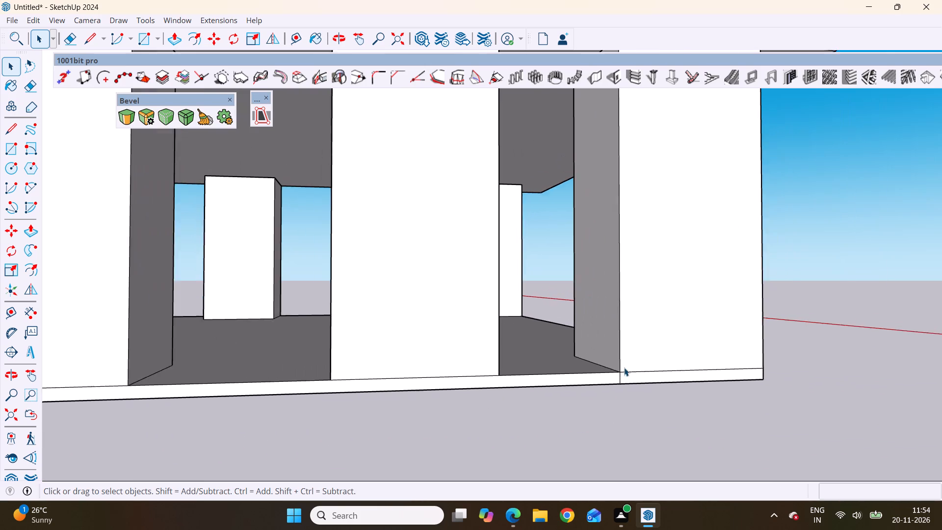
scroll(626, 367, up, 5)
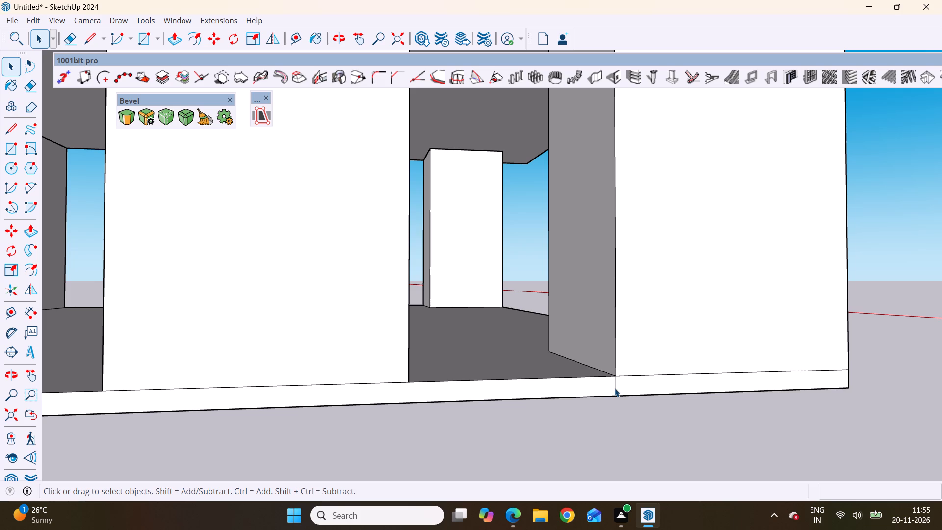
click(615, 388)
key(Delete)
scroll(556, 375, down, 3)
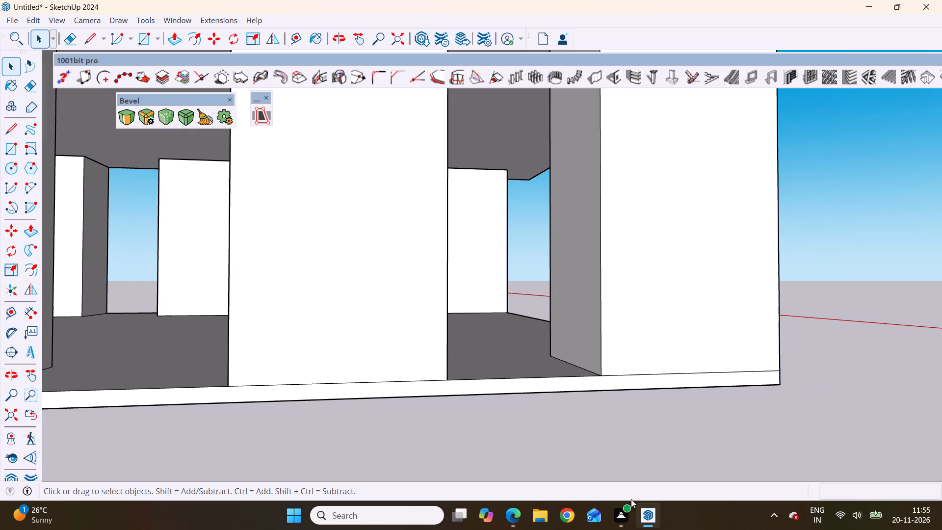
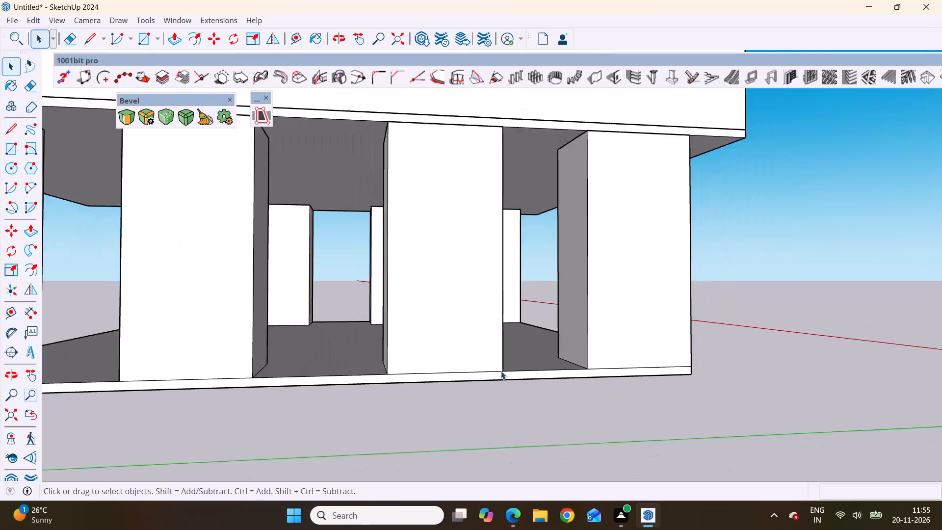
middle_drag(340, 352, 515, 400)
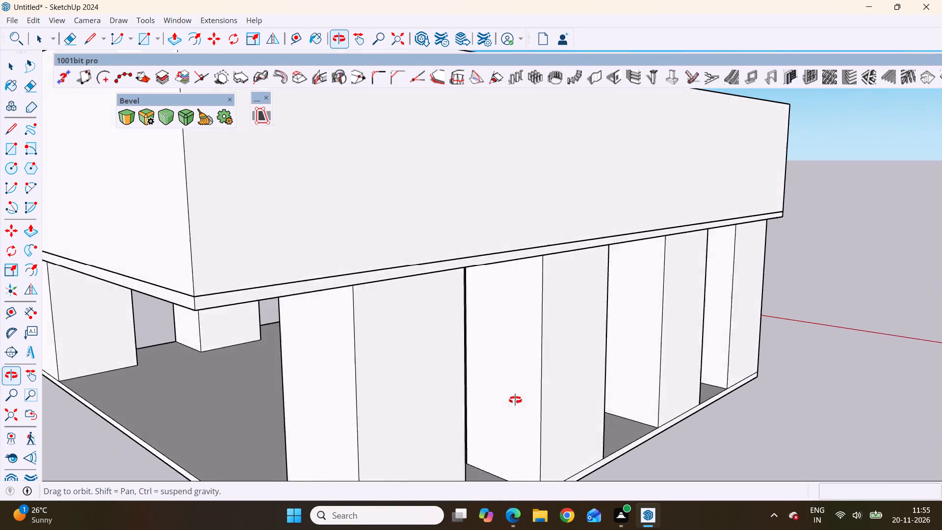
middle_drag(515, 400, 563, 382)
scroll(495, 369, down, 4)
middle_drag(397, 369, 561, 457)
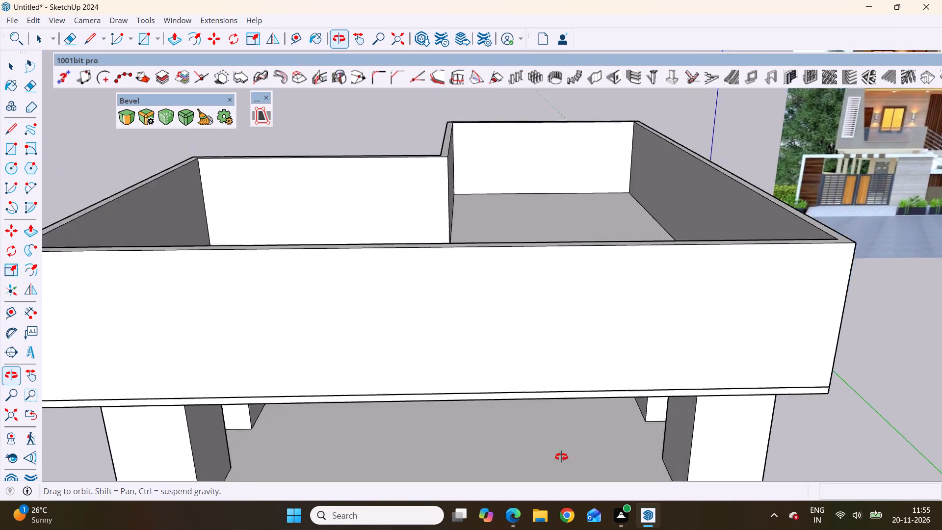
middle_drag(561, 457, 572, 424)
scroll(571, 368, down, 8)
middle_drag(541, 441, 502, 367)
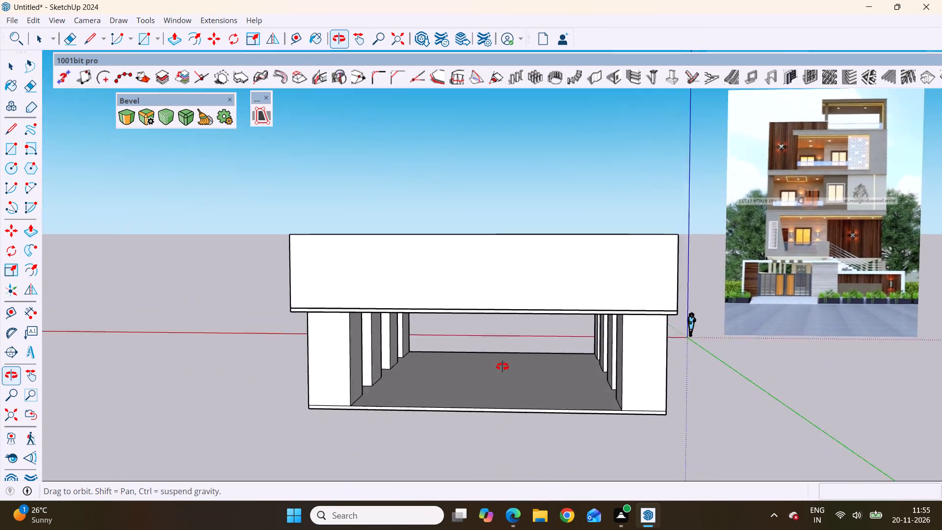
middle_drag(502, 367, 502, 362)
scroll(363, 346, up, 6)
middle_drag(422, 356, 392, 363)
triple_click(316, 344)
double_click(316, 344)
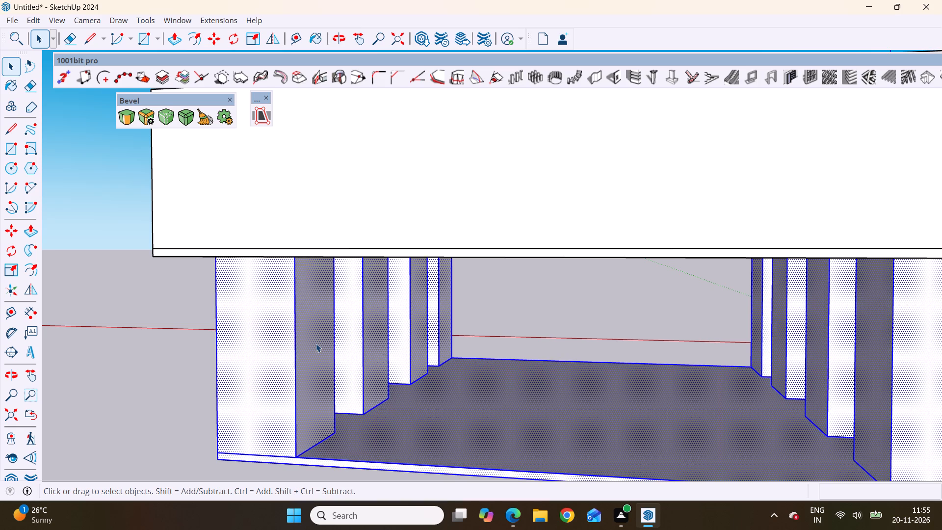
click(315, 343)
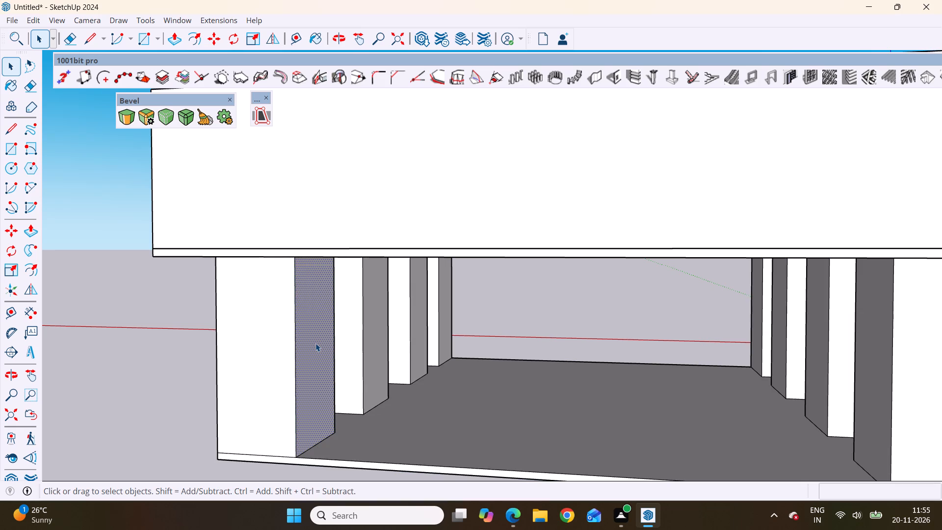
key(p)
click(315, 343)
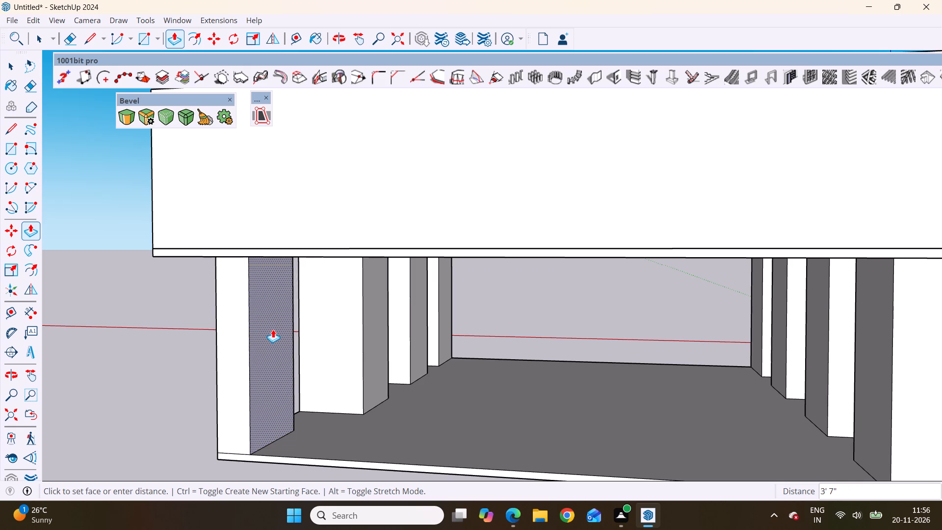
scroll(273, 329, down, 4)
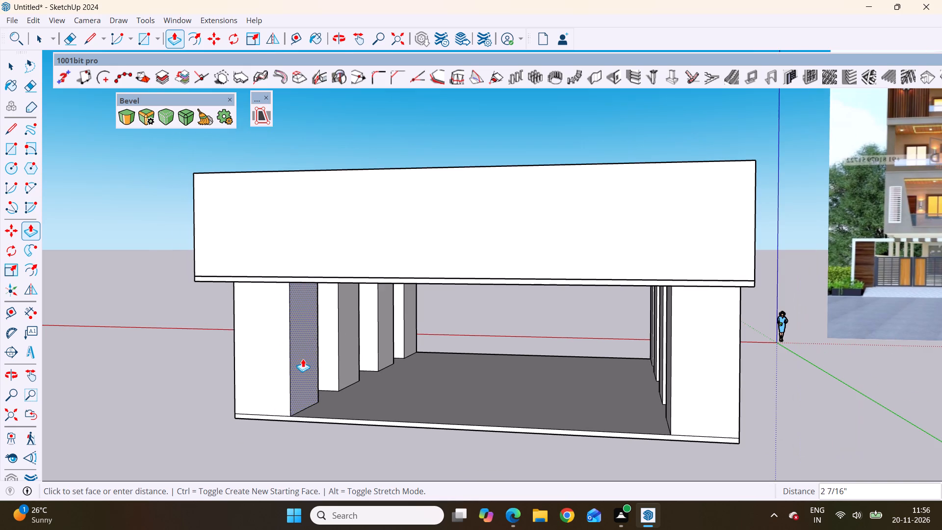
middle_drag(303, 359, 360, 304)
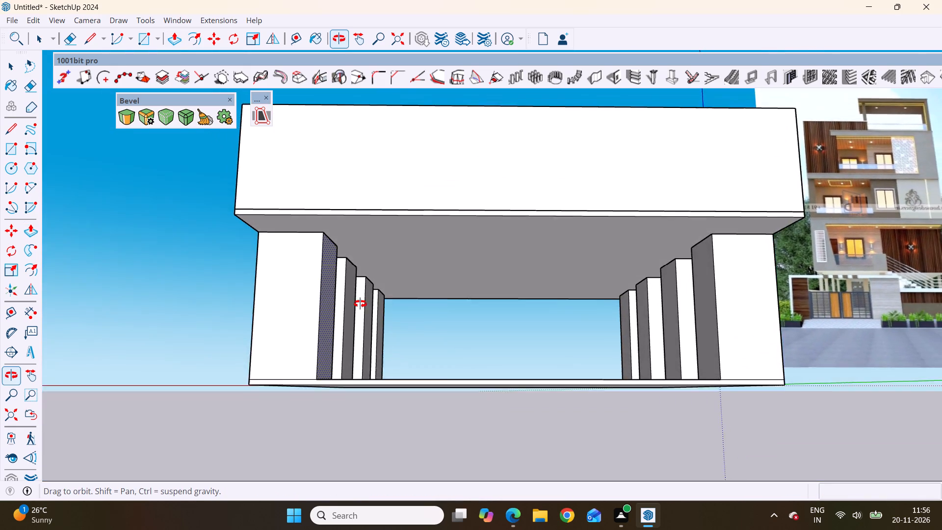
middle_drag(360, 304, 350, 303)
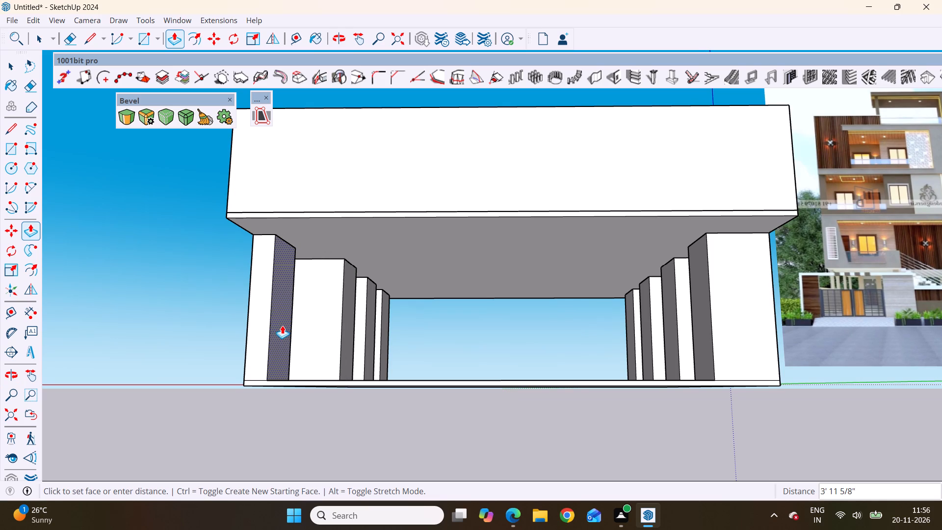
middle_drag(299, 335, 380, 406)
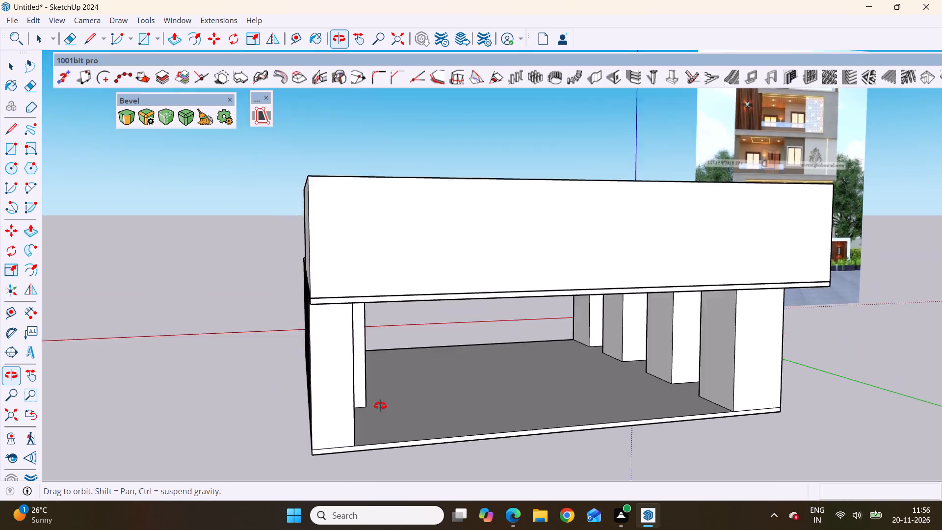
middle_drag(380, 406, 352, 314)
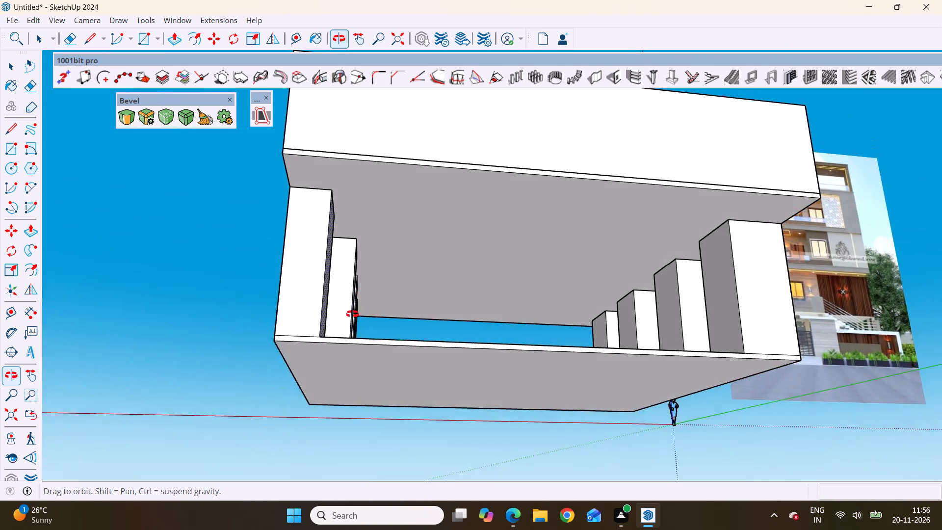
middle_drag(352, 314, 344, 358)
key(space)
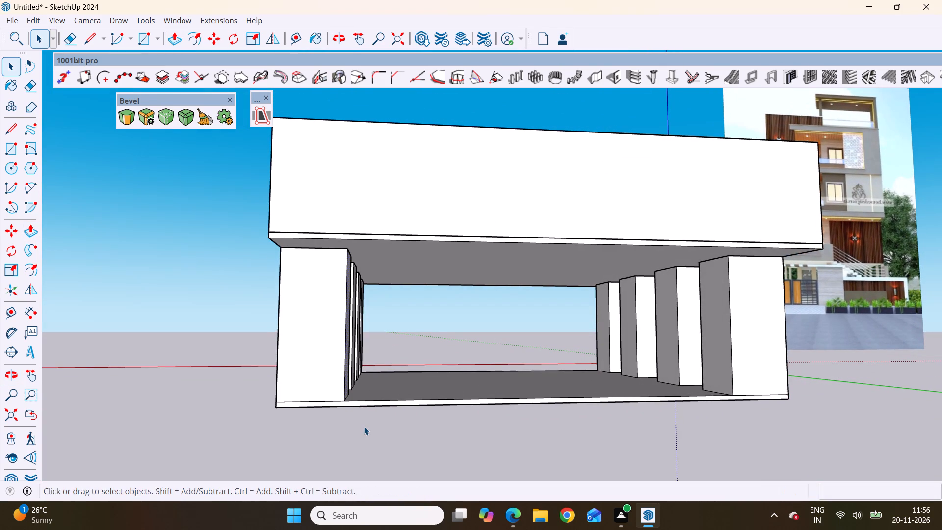
Undo the seam-line clean-up and the ground-floor slab beneath the columns.
key(ctrl+z)
key(ctrl+z)
key(ctrl+z)
key(ctrl+z)
key(ctrl+z)
key(ctrl+z)
key(ctrl+z)
key(ctrl+z)
key(ctrl+z)
key(ctrl+z)
key(ctrl+z)
key(space)
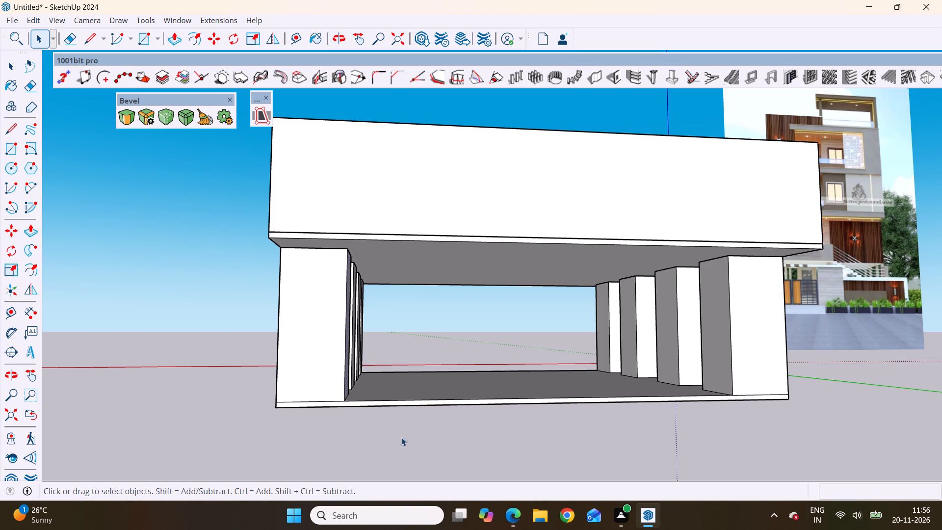
key(ctrl+z)
key(ctrl+z)
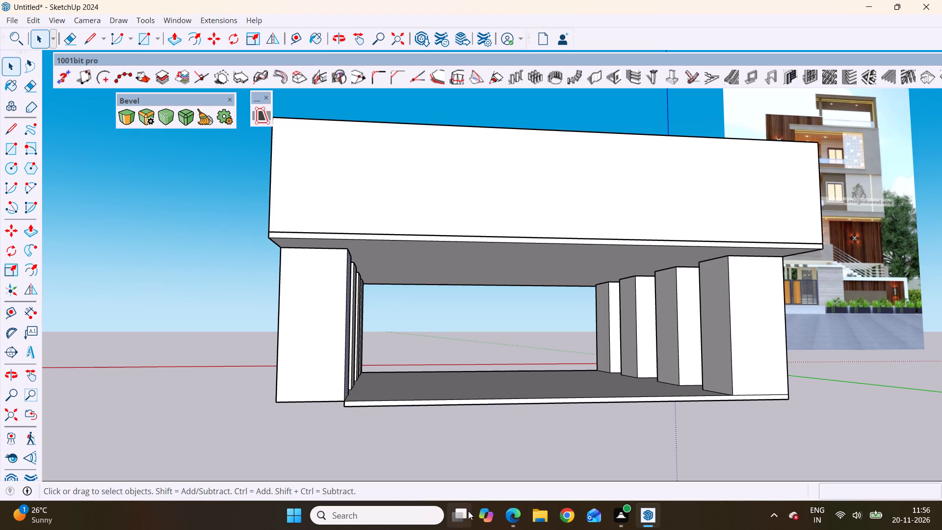
key(ctrl+z)
key(ctrl+z)
key(ctrl+z)
key(ctrl+z)
key(ctrl+z)
key(ctrl+z)
key(ctrl+z)
key(ctrl+z)
key(ctrl+z)
key(ctrl+z)
key(ctrl+z)
key(ctrl+z)
key(ctrl+z)
key(ctrl+z)
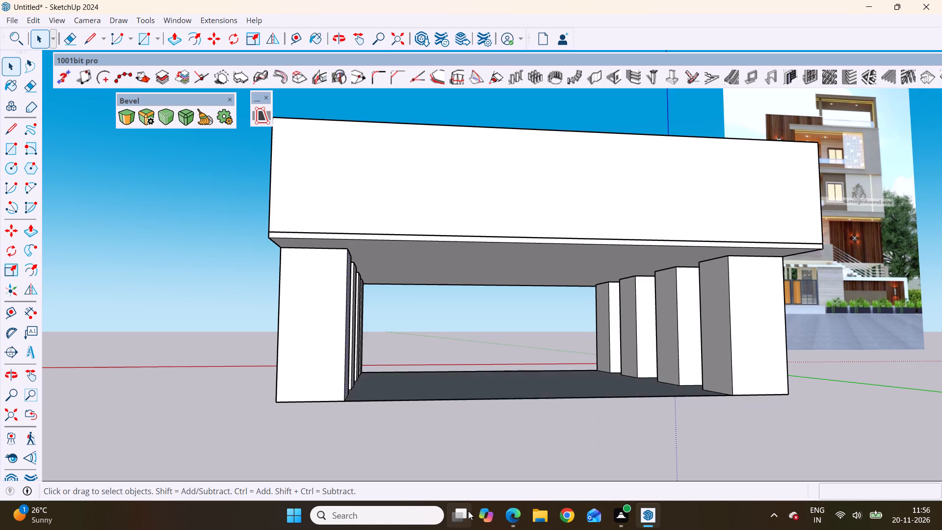
Undo all the rectangular columns and their outlines, back to the plain underside of the upper floor slab.
key(ctrl+z)
key(ctrl+z)
key(ctrl+z)
key(ctrl+z)
key(ctrl+z)
key(ctrl+z)
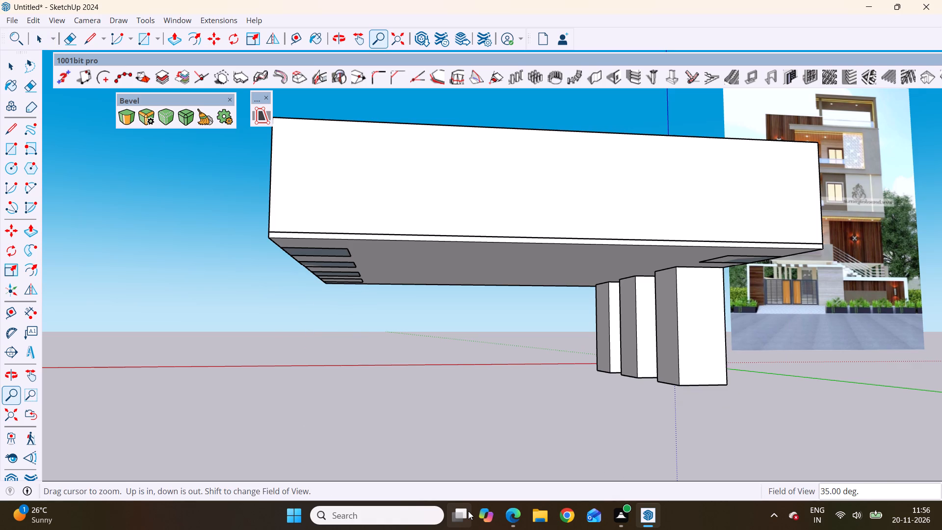
key(ctrl+z)
key(ctrl+z)
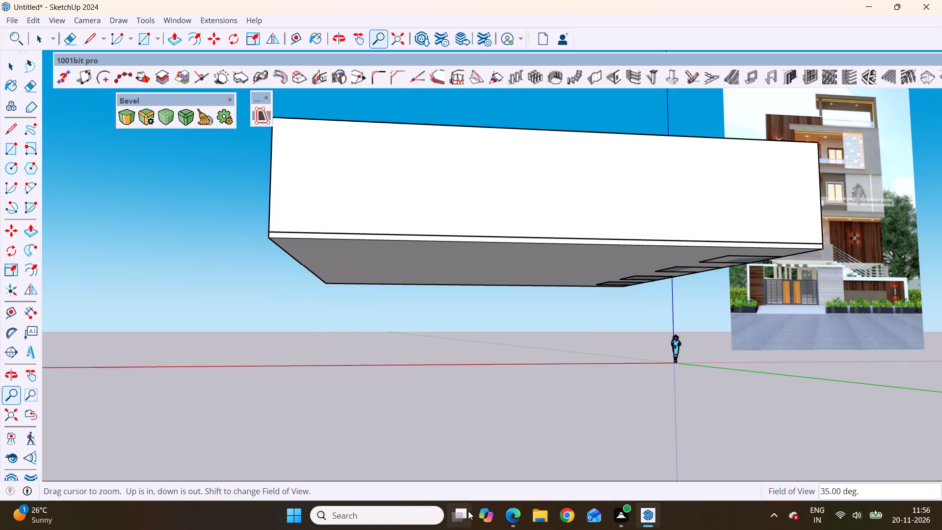
key(ctrl+z)
key(ctrl+z)
key(ctrl+z)
key(ctrl+z)
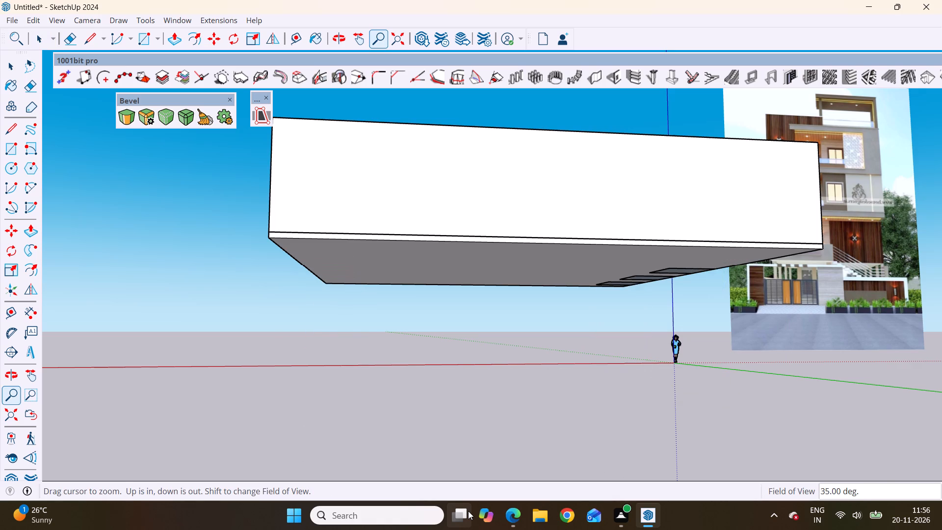
key(ctrl+z)
key(z)
key(ctrl+z)
key(ctrl+z)
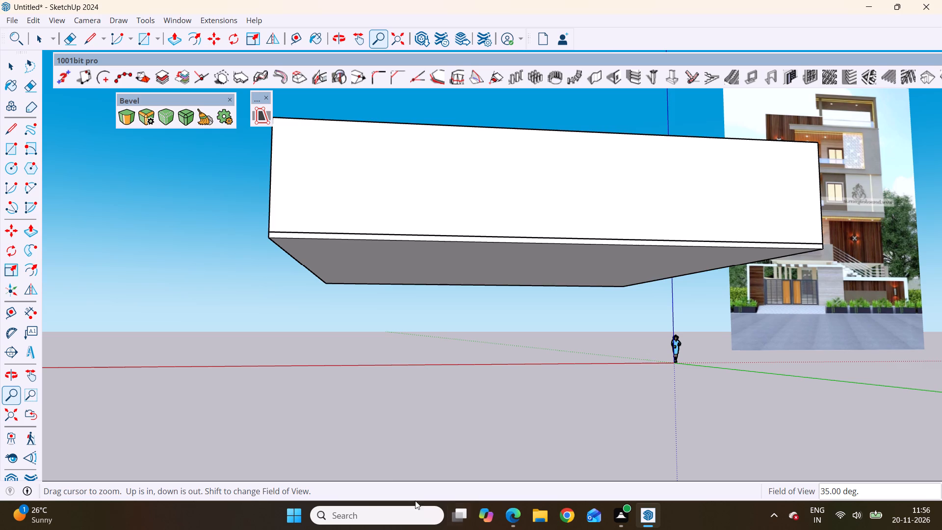
Draw a circle of about 4' 4" radius on the slab's underside, near the corner closest to the origin.
scroll(411, 495, down, 2)
scroll(341, 367, down, 12)
middle_drag(346, 309, 456, 529)
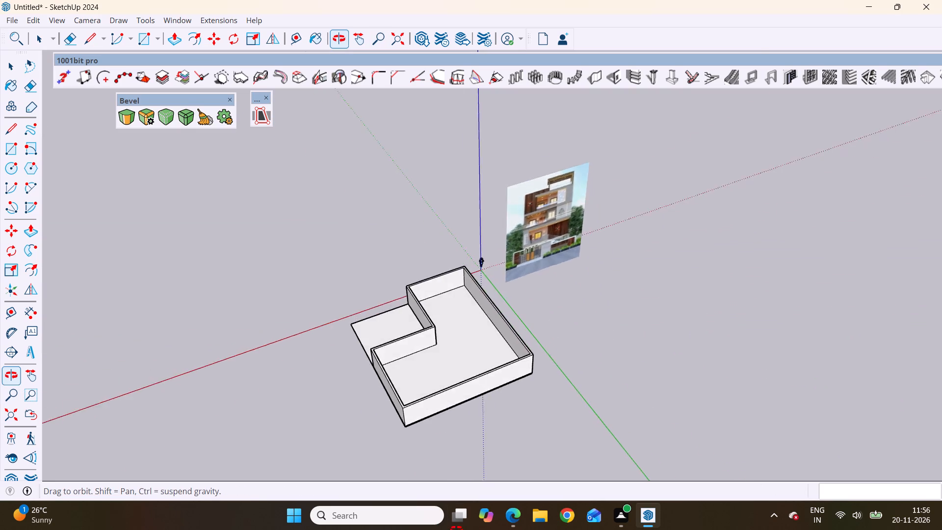
middle_drag(456, 529, 632, 457)
middle_drag(261, 345, 721, 377)
scroll(613, 344, up, 4)
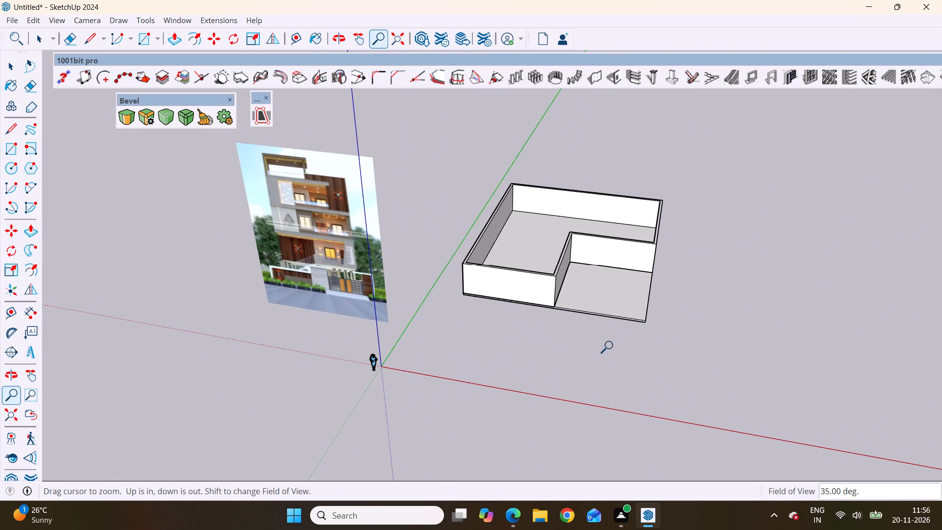
scroll(551, 297, down, 4)
middle_drag(543, 301, 581, 28)
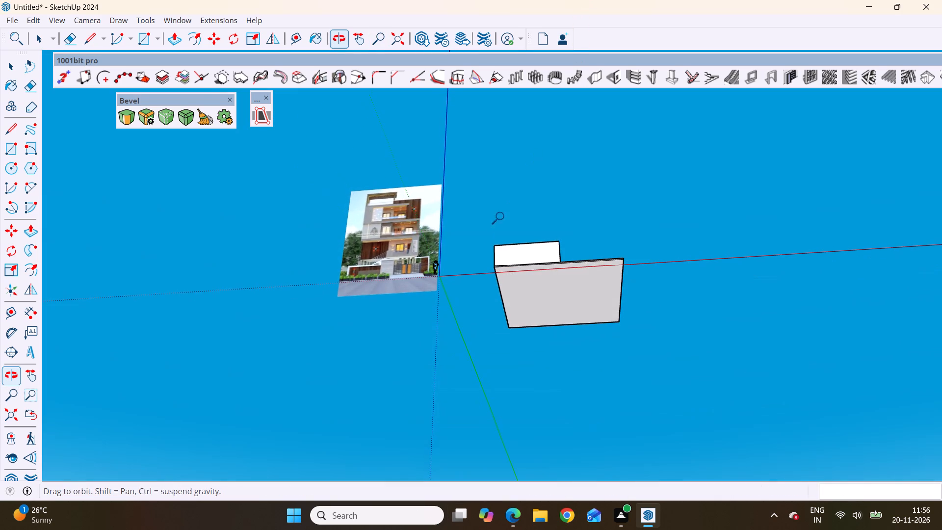
middle_drag(541, 277, 568, 149)
middle_drag(575, 229, 575, 228)
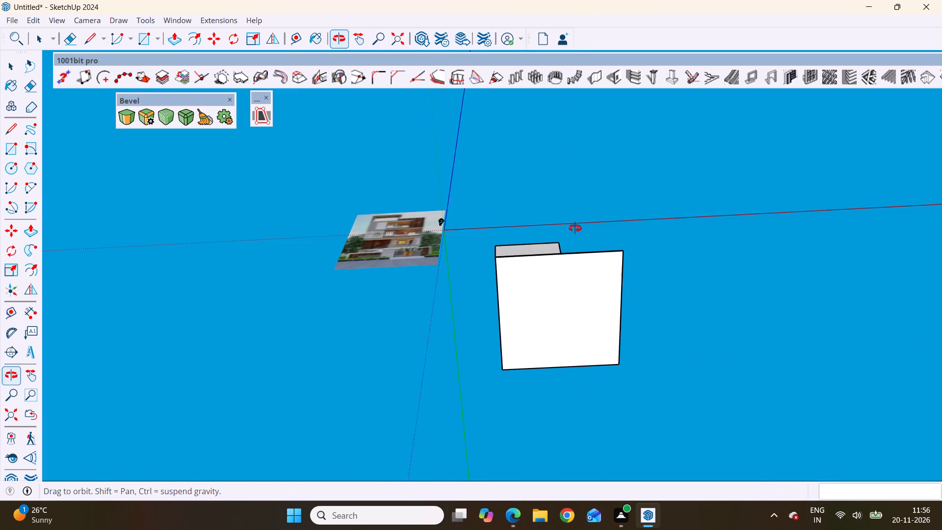
middle_drag(575, 228, 599, 218)
scroll(532, 314, up, 4)
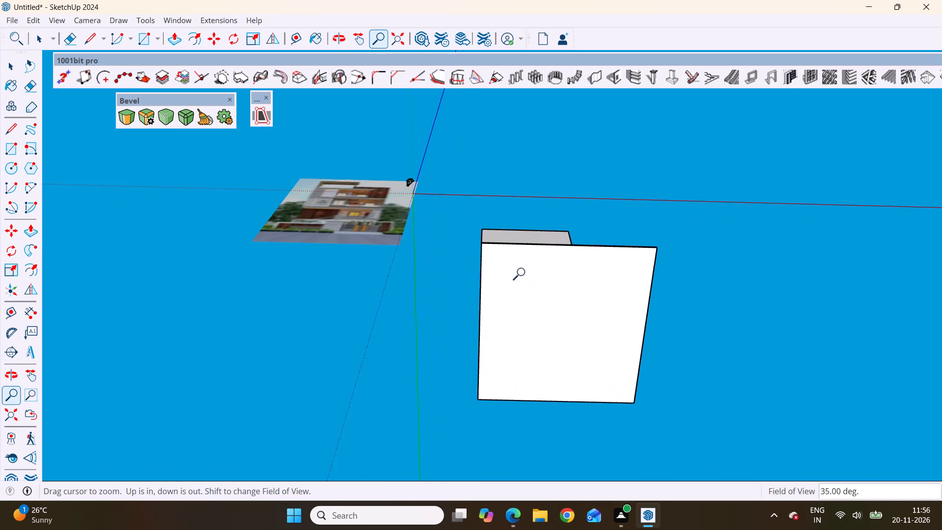
scroll(523, 273, up, 2)
key(space)
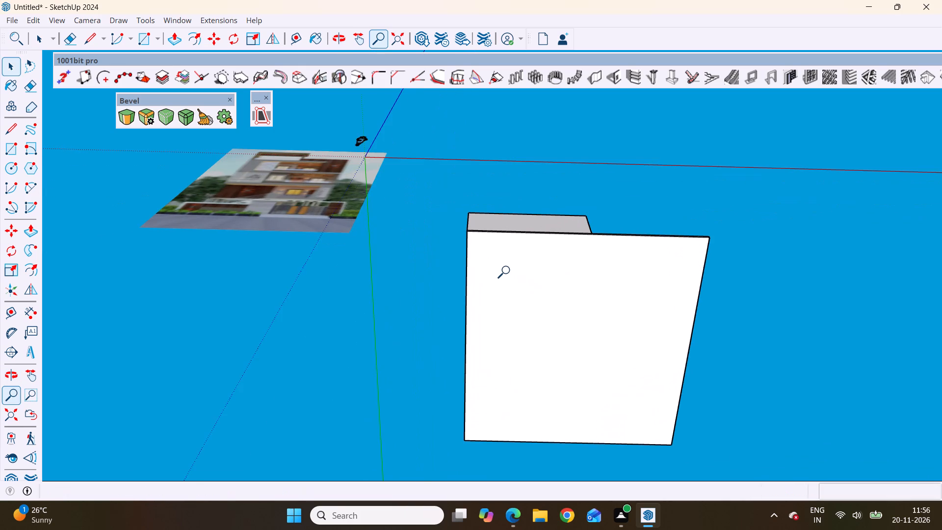
text(c)
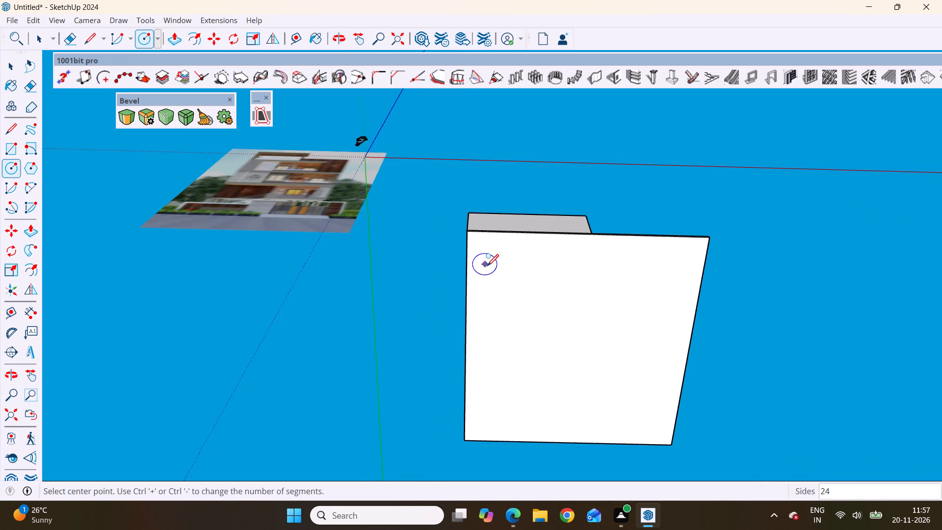
click(492, 267)
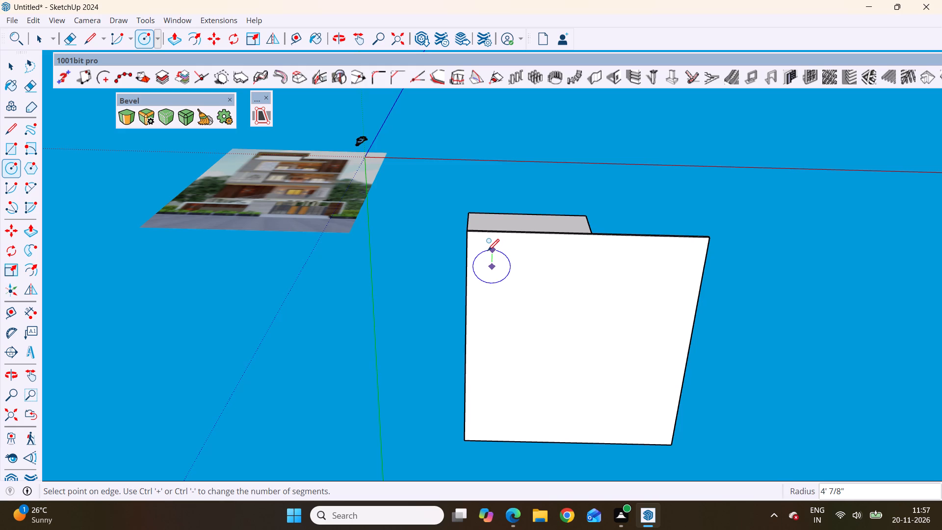
click(487, 249)
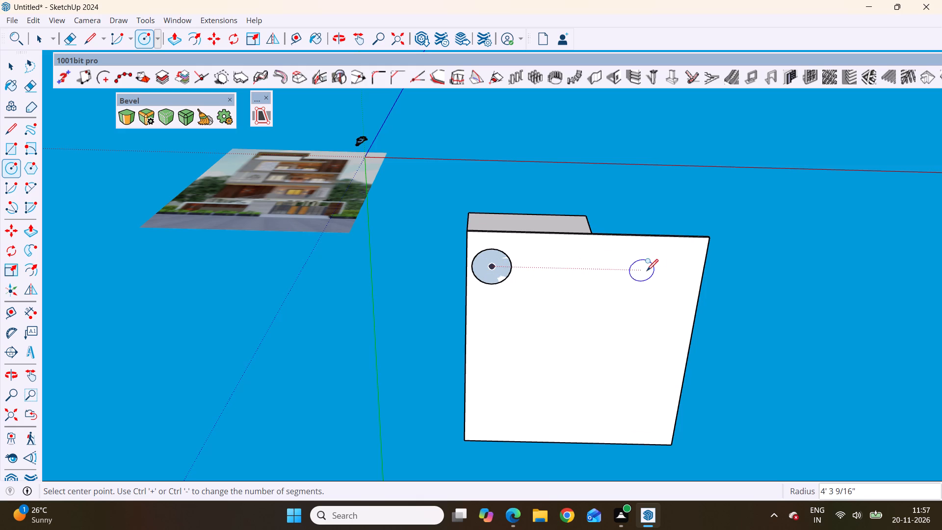
click(674, 270)
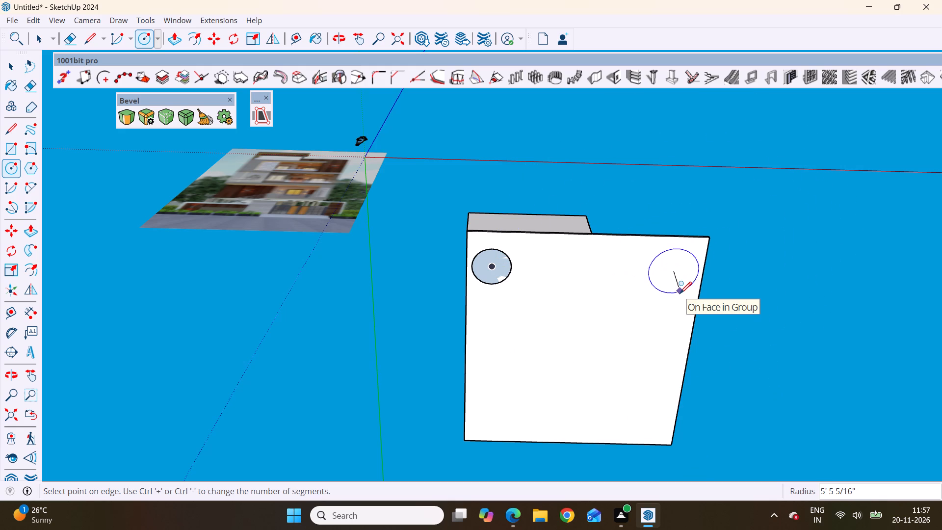
key(space)
Copy the circle on the slab's underside about 40' 8" along the red axis, near the opposite corner.
click(490, 264)
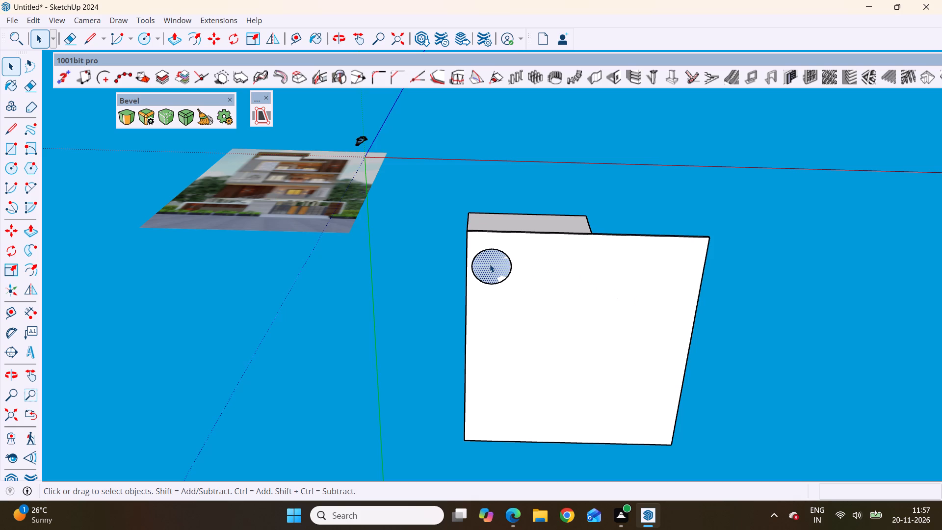
double_click(490, 264)
scroll(505, 271, up, 3)
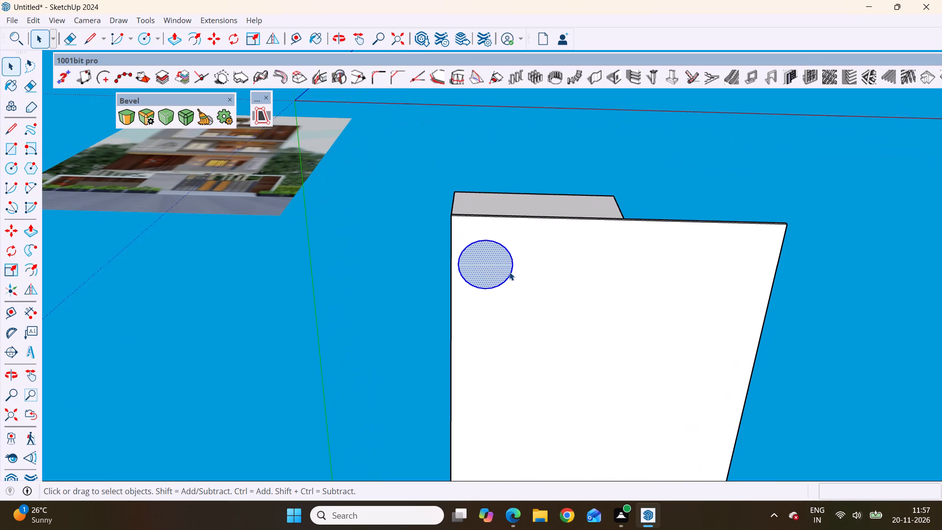
key(m)
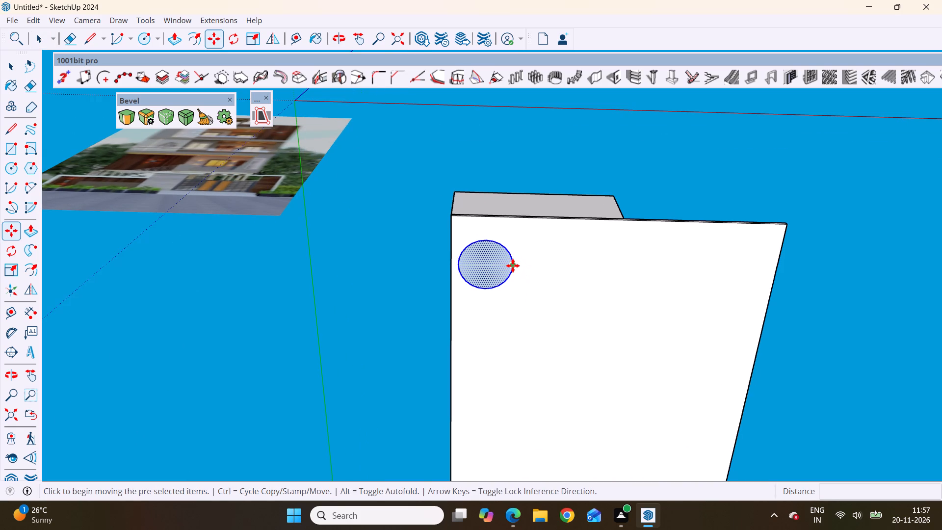
click(512, 265)
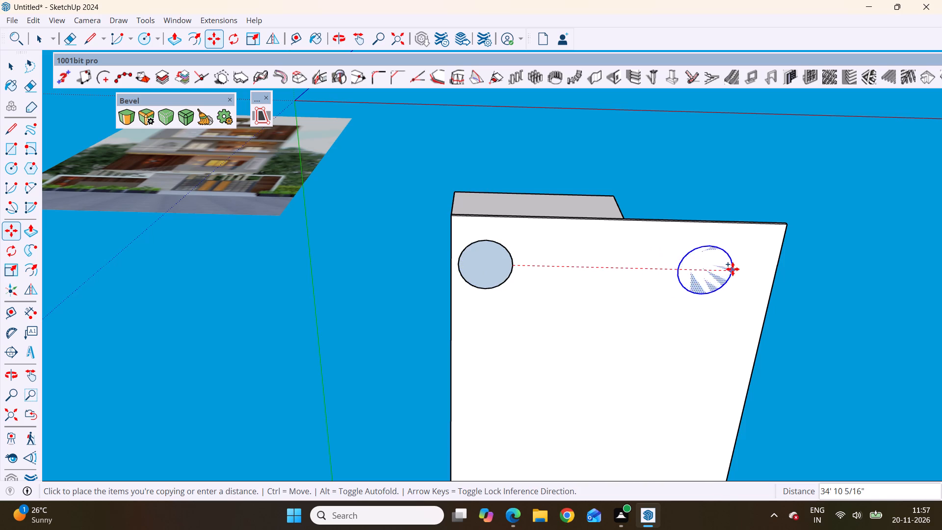
click(769, 270)
Copy the second circle 12' along the green axis, beside the slab edge farthest from the origin.
scroll(597, 256, down, 3)
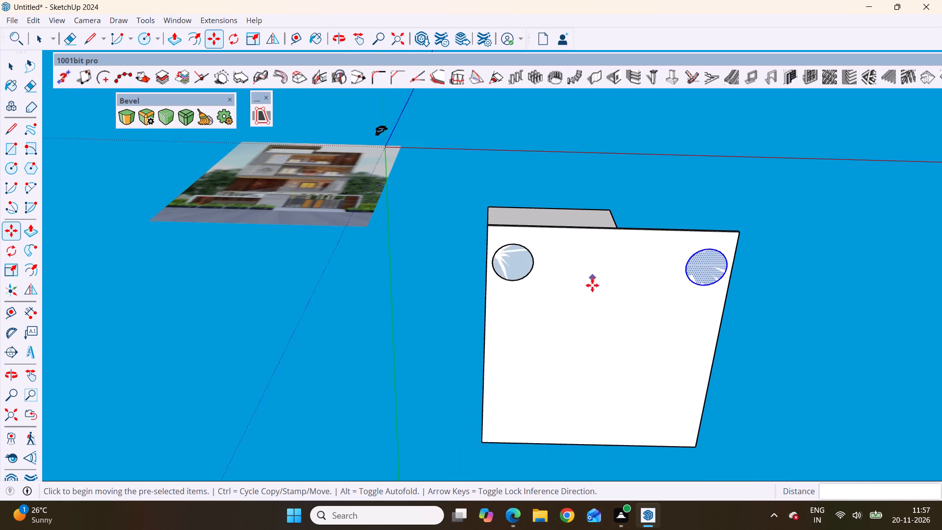
scroll(649, 316, down, 1)
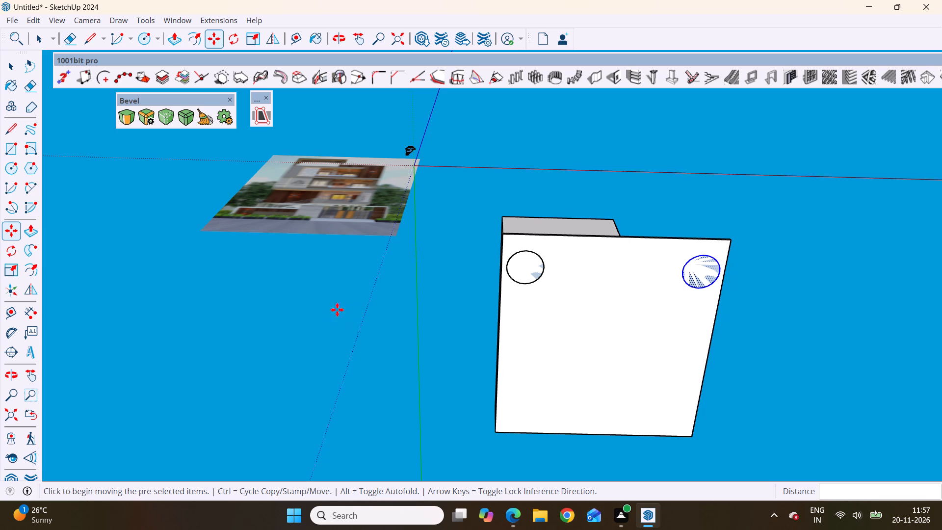
scroll(678, 305, up, 1)
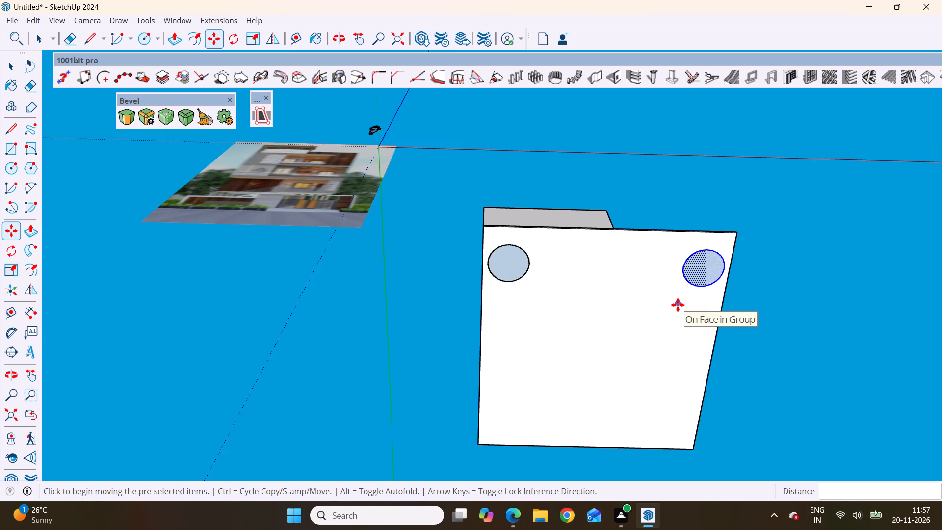
scroll(678, 305, up, 3)
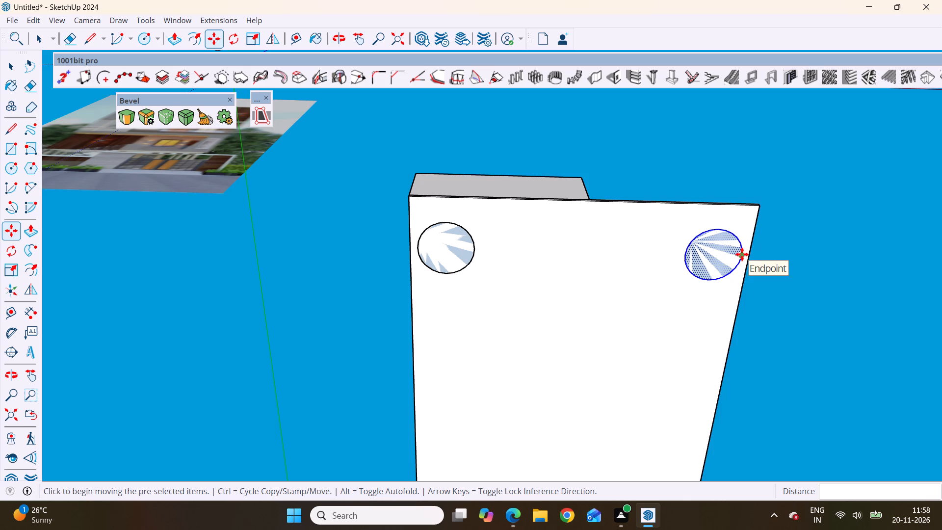
click(742, 254)
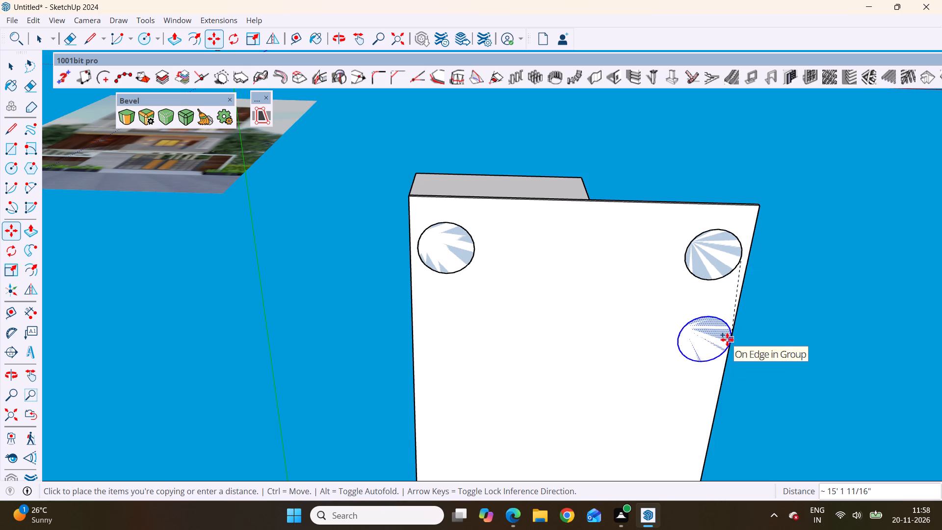
scroll(720, 351, down, 5)
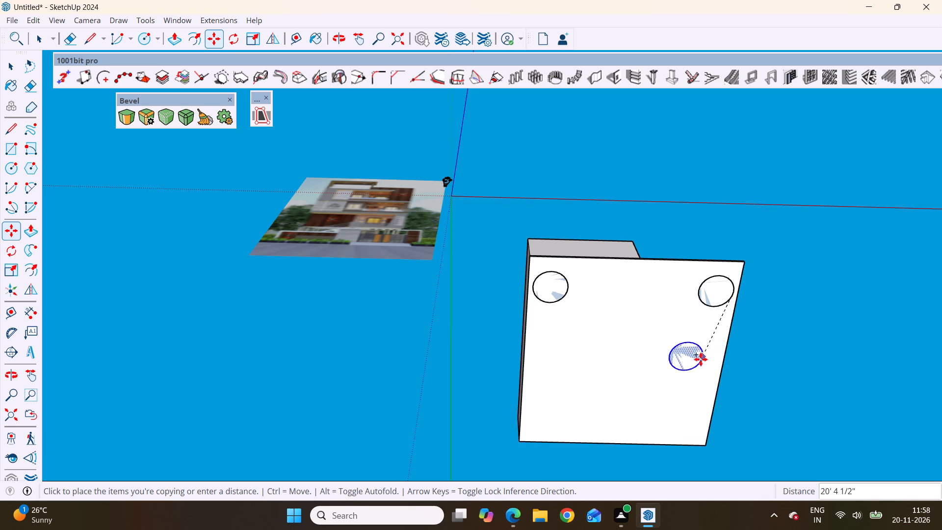
scroll(716, 356, up, 8)
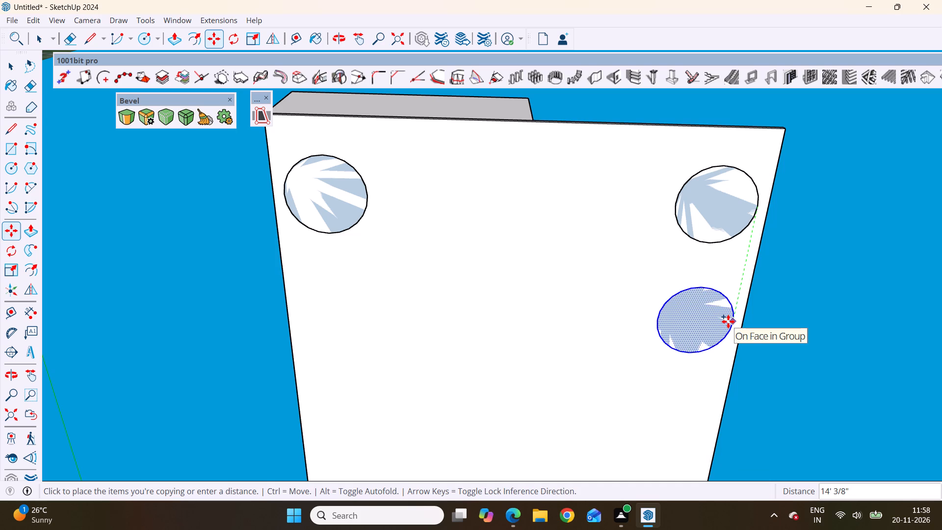
scroll(728, 321, down, 3)
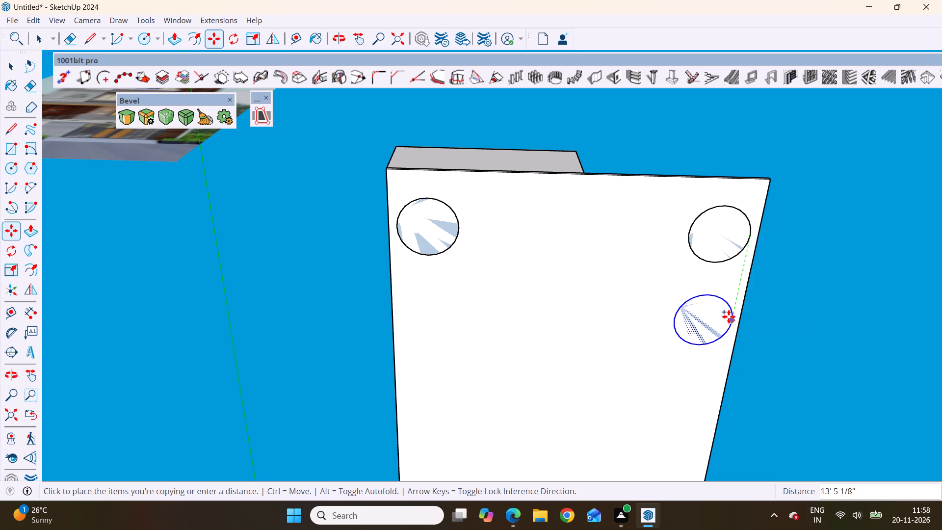
scroll(729, 316, down, 5)
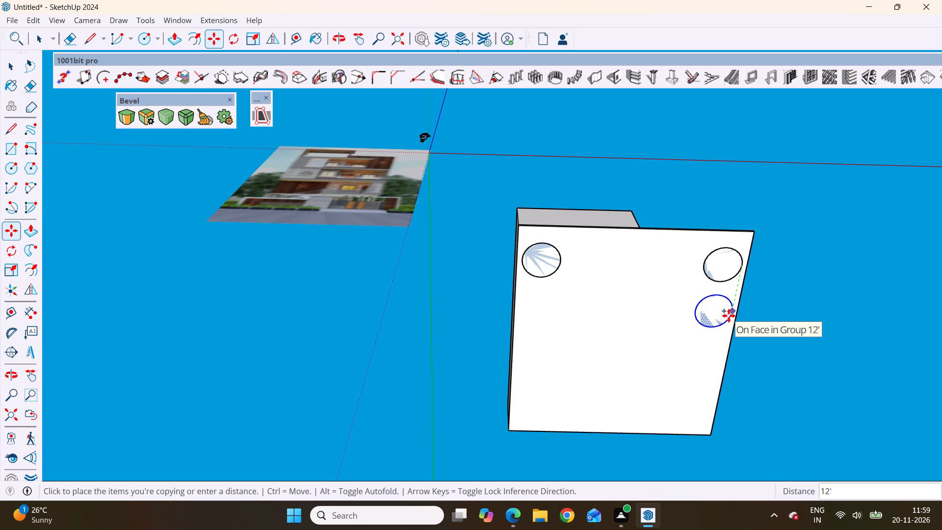
click(729, 316)
Examine the circle layout on the slab's underside and the surrounding slab edges from several angles.
scroll(696, 372, down, 3)
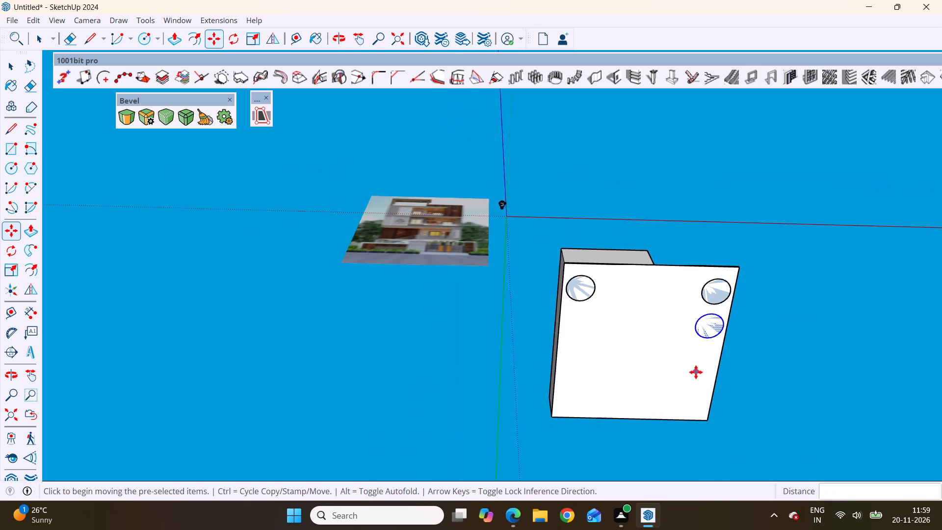
scroll(664, 329, down, 2)
middle_drag(679, 363, 648, 263)
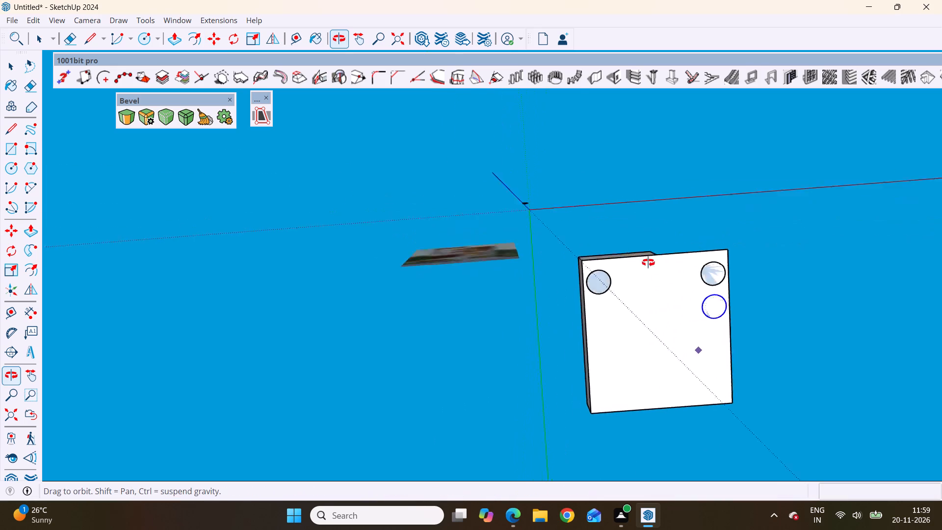
middle_drag(648, 263, 776, 326)
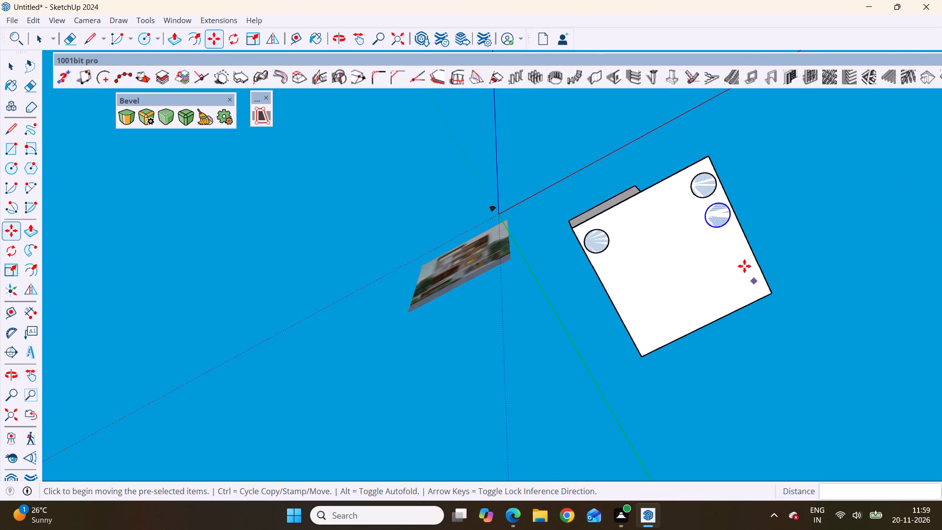
scroll(748, 316, down, 6)
middle_drag(757, 364, 835, 440)
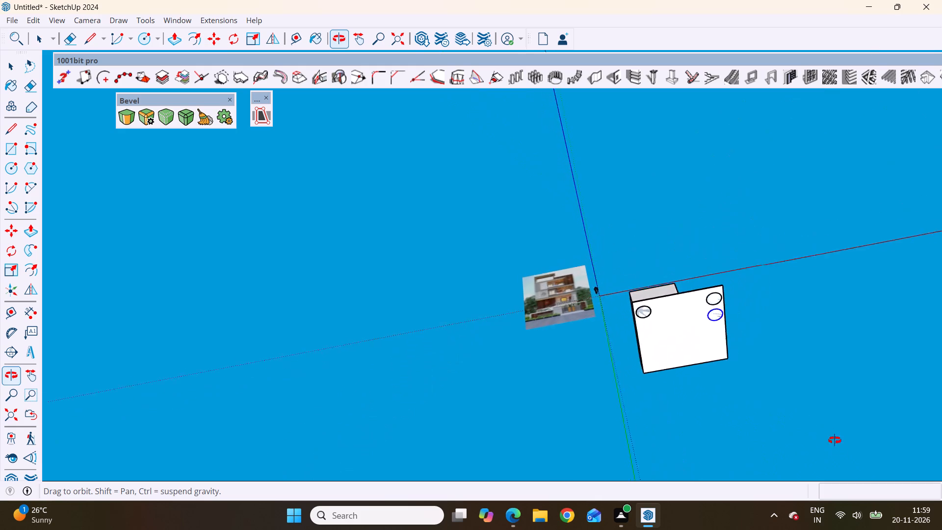
middle_drag(835, 440, 843, 466)
scroll(761, 372, up, 7)
middle_drag(745, 387, 708, 397)
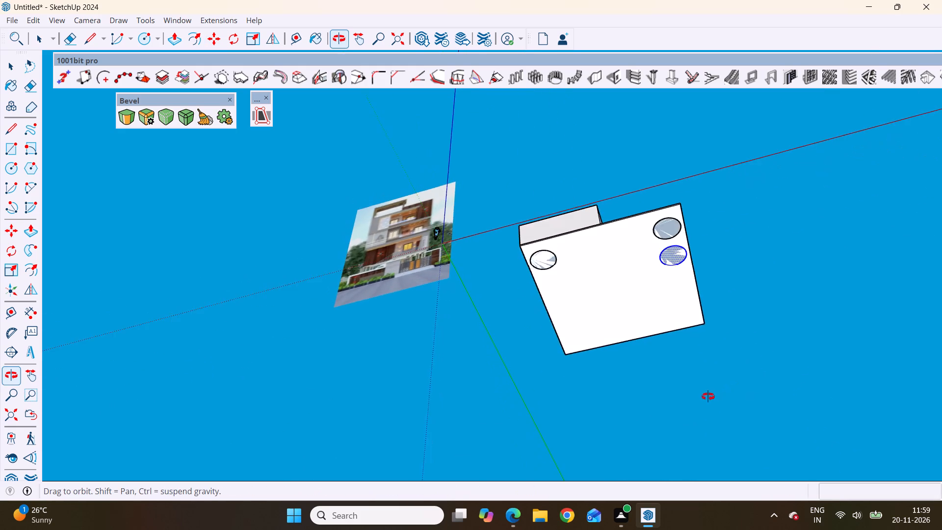
middle_drag(708, 397, 807, 445)
scroll(661, 308, up, 5)
scroll(659, 286, down, 2)
scroll(659, 286, up, 6)
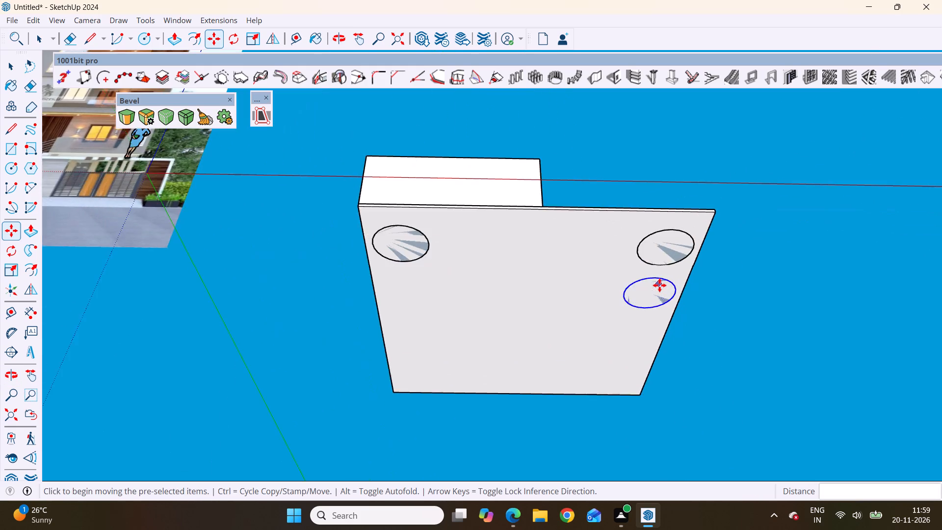
scroll(659, 285, up, 3)
scroll(656, 354, down, 3)
middle_drag(457, 343, 467, 198)
Copy the third circle about 17' farther along the green axis, following the same slab edge.
scroll(501, 307, down, 3)
scroll(549, 347, down, 3)
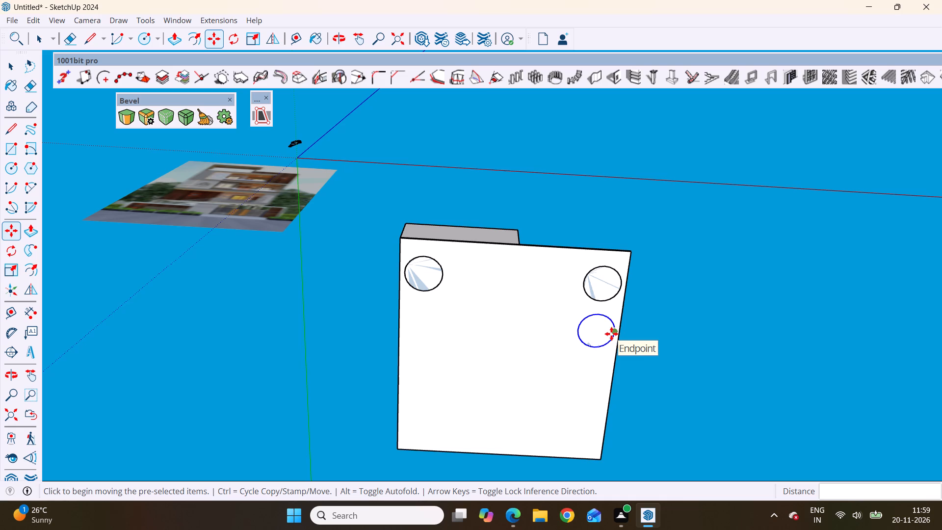
double_click(614, 333)
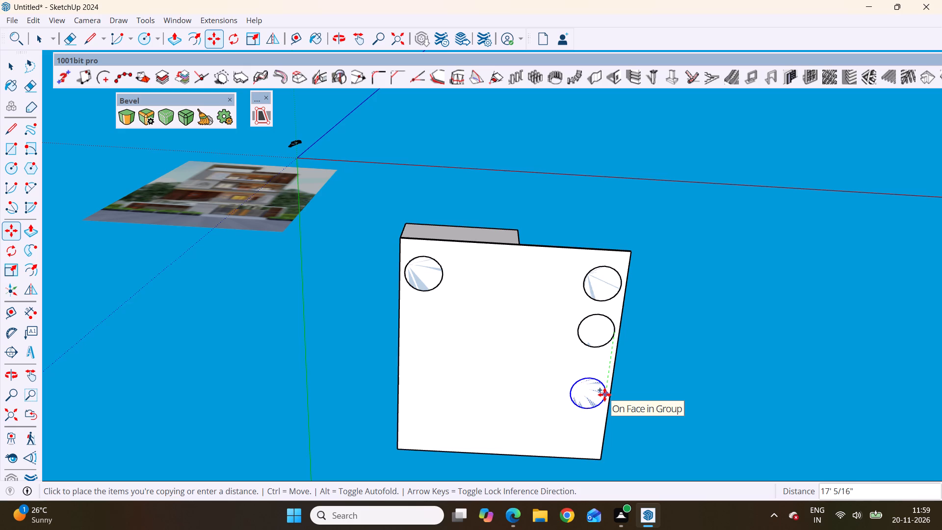
double_click(604, 395)
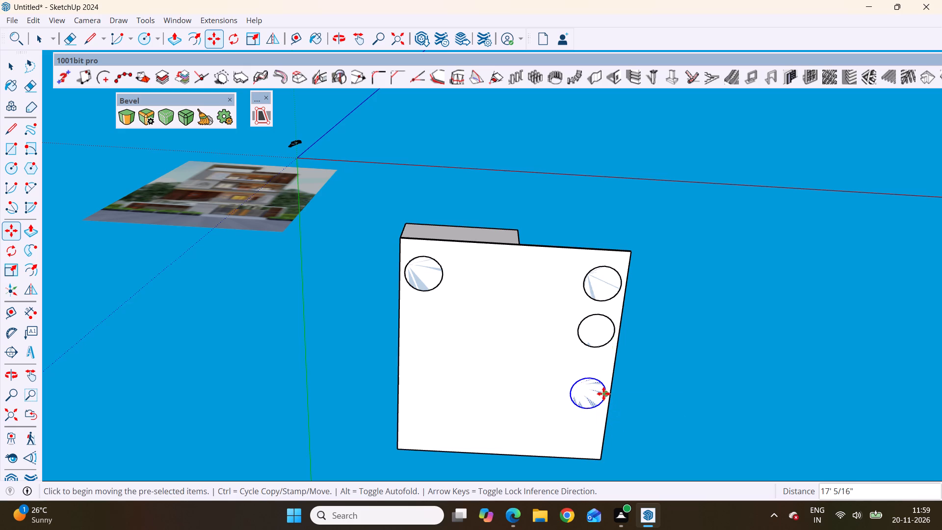
Copy the newest circle 12' farther along the same edge, into the slab's far corner.
click(605, 394)
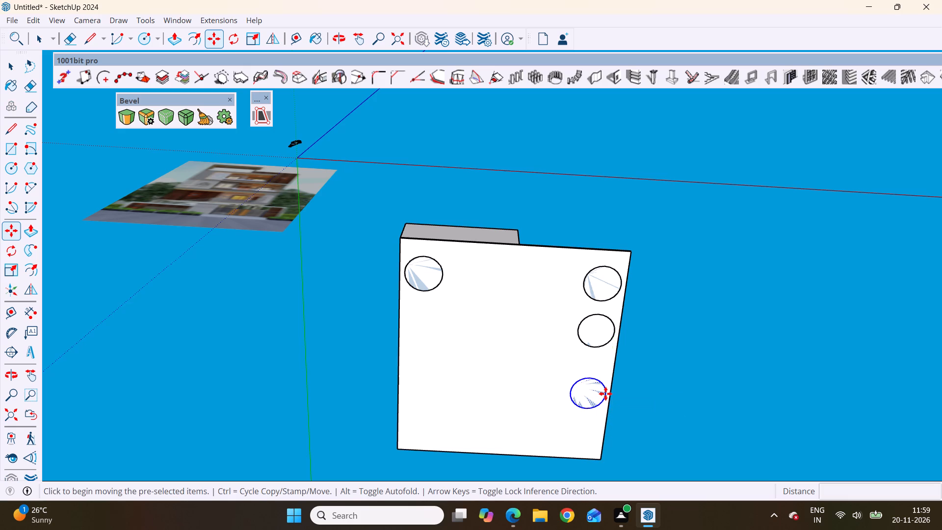
click(599, 437)
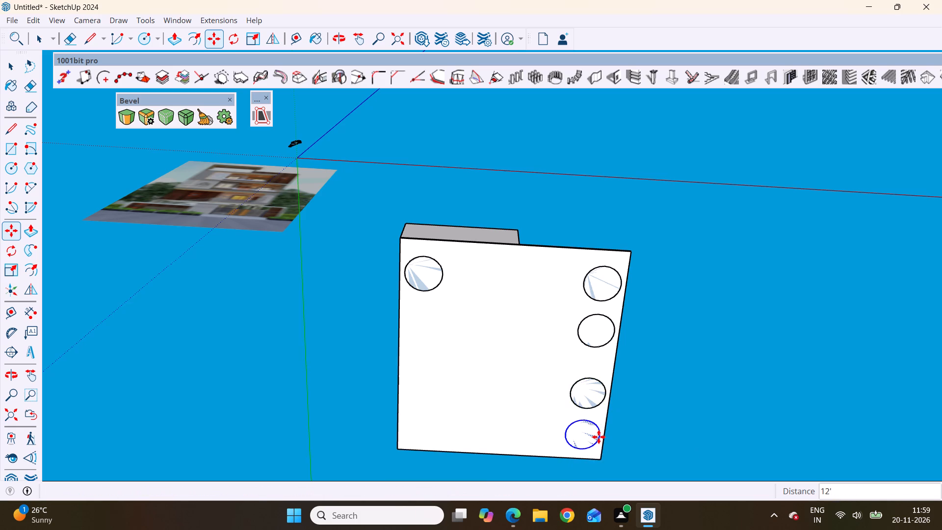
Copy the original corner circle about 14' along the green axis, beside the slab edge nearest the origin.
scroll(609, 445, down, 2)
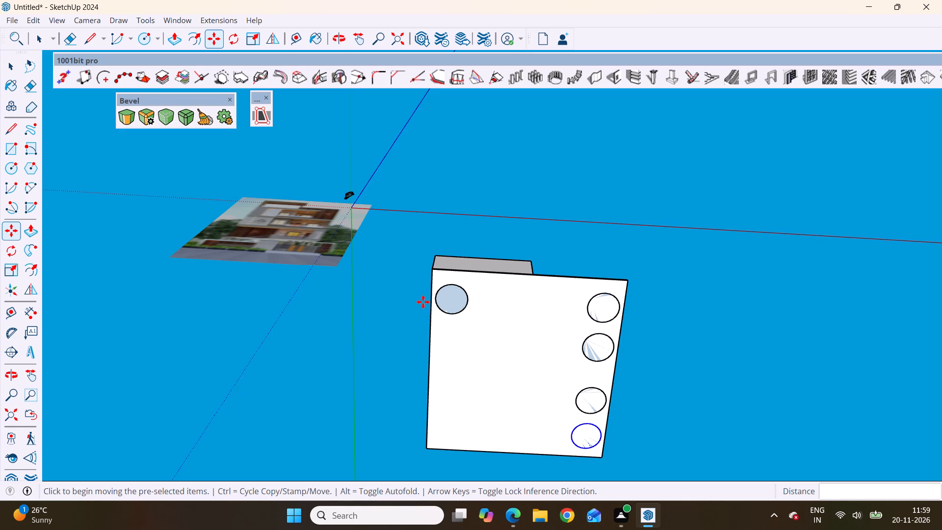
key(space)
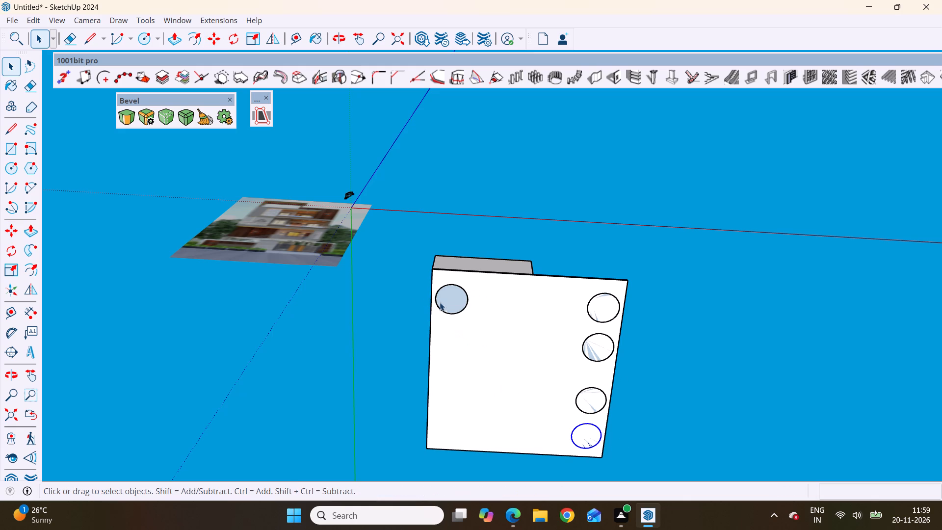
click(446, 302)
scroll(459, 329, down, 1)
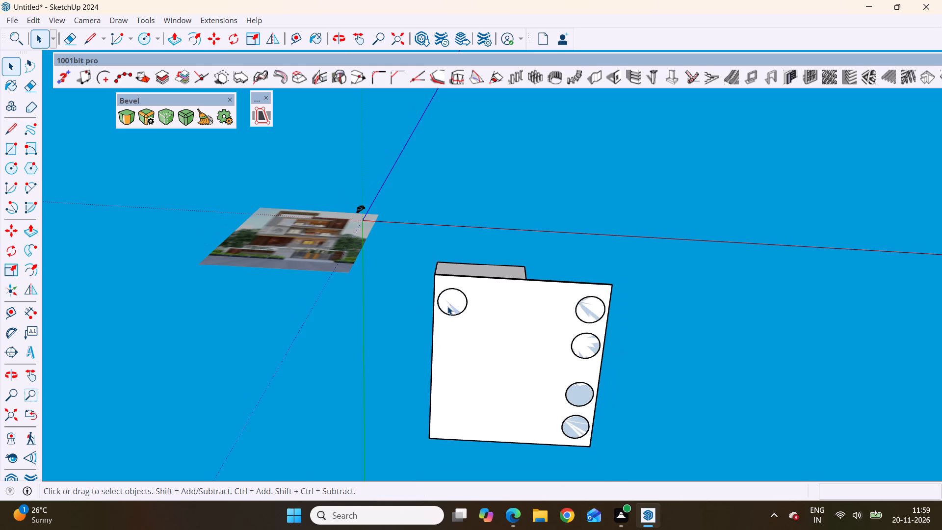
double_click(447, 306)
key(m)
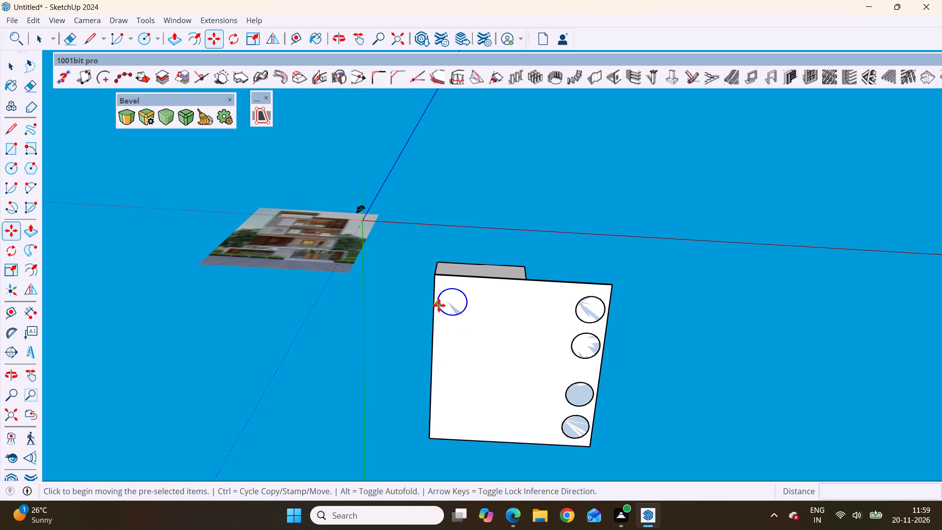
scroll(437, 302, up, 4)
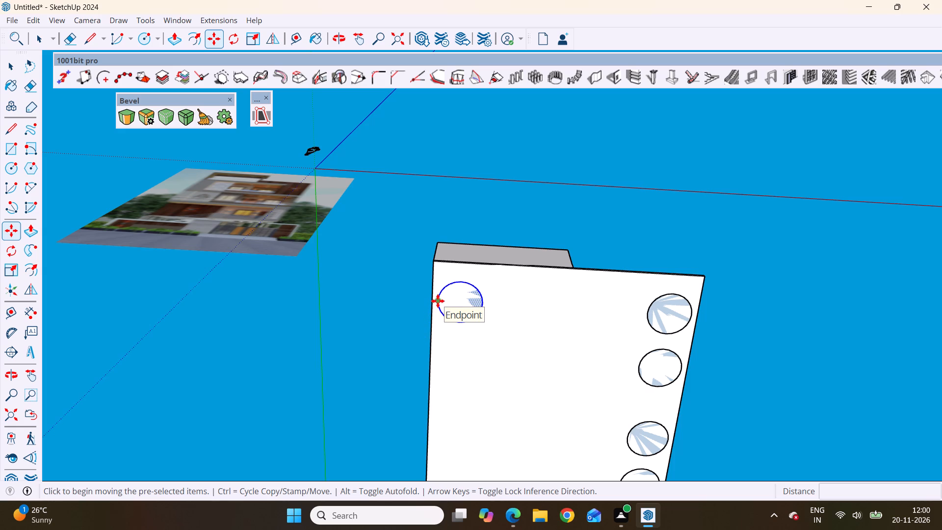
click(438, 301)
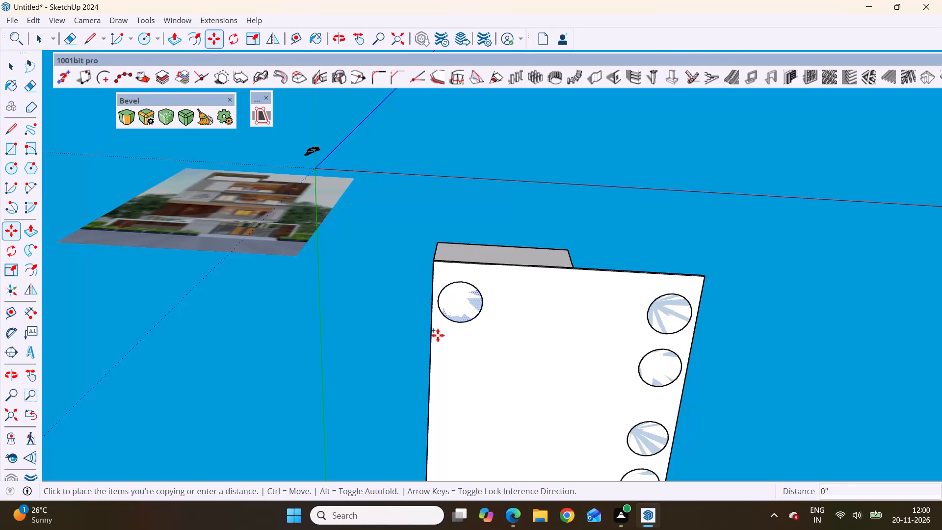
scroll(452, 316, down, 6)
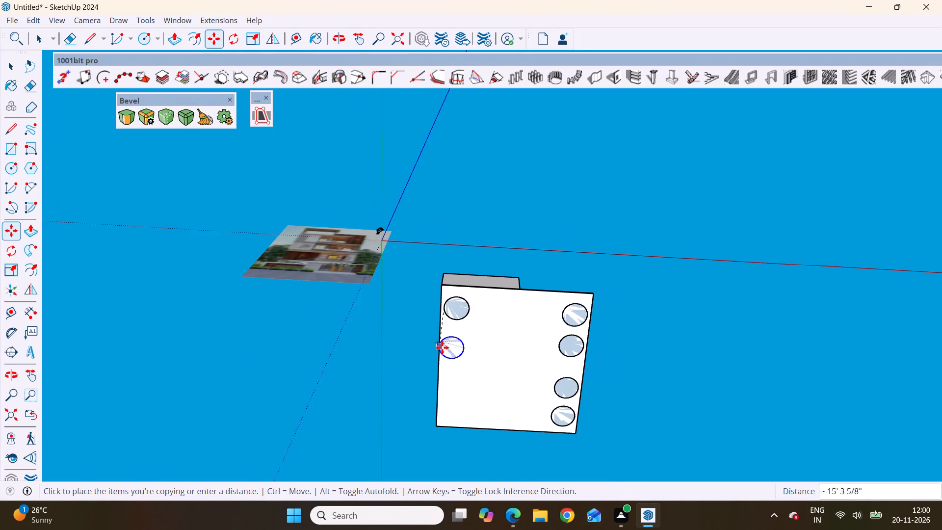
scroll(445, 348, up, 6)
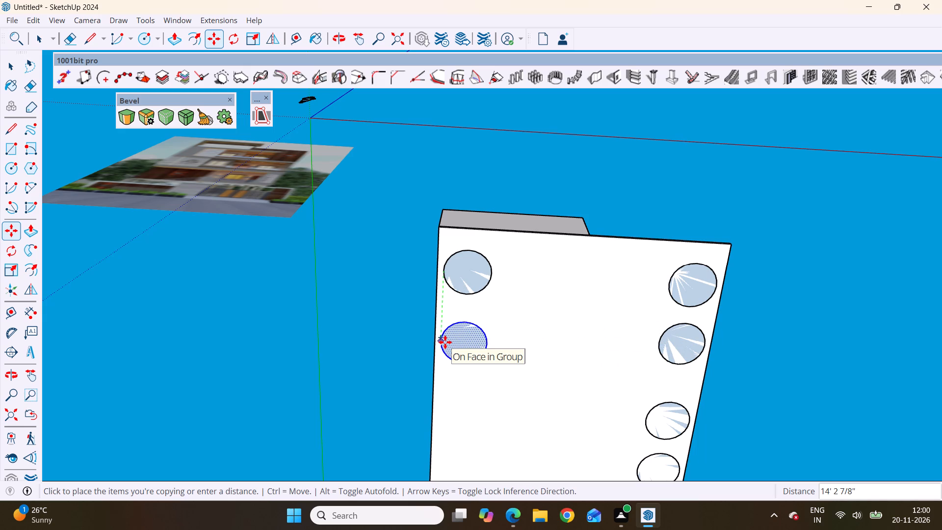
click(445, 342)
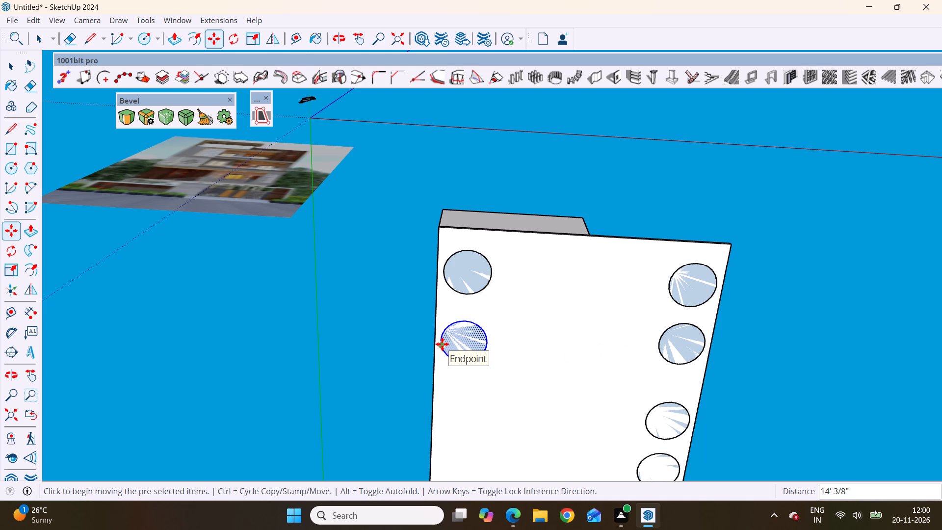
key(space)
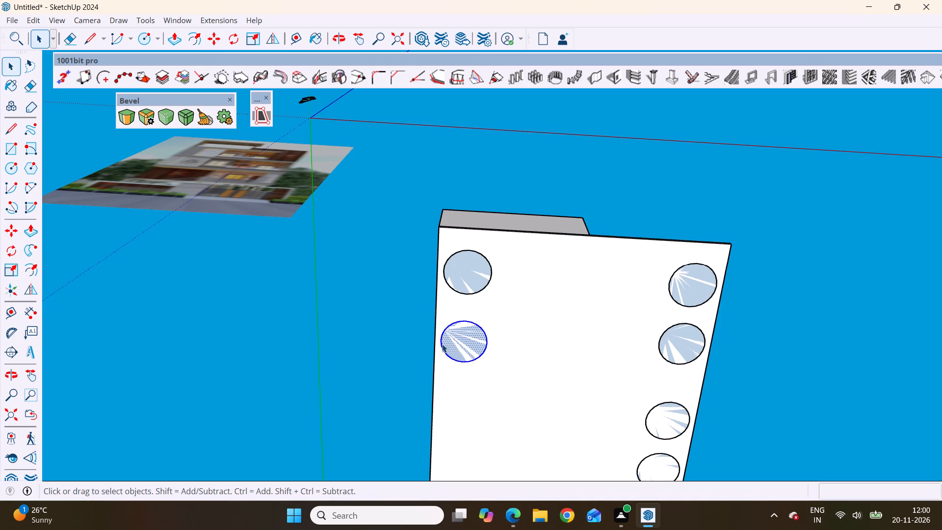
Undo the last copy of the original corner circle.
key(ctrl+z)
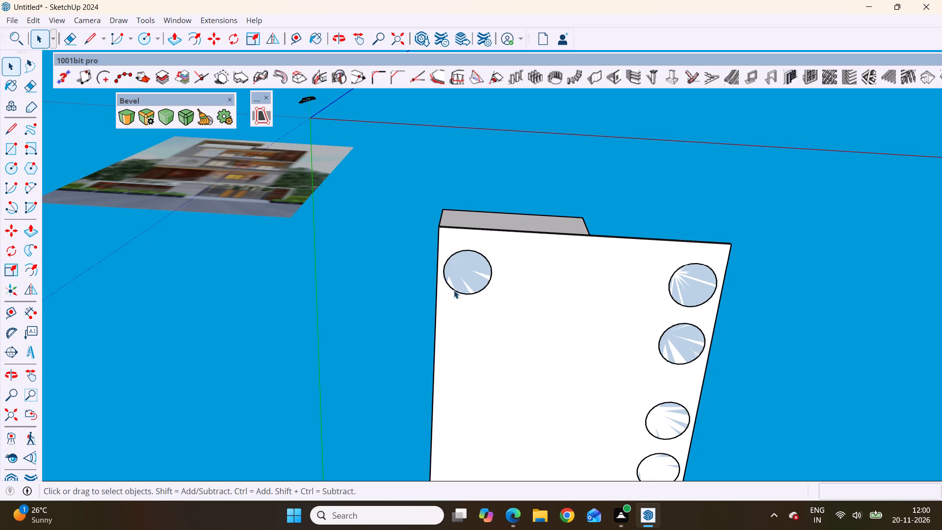
Copy the corner circle nearest the origin 12' along the green axis, beside the same slab edge.
click(473, 264)
double_click(478, 274)
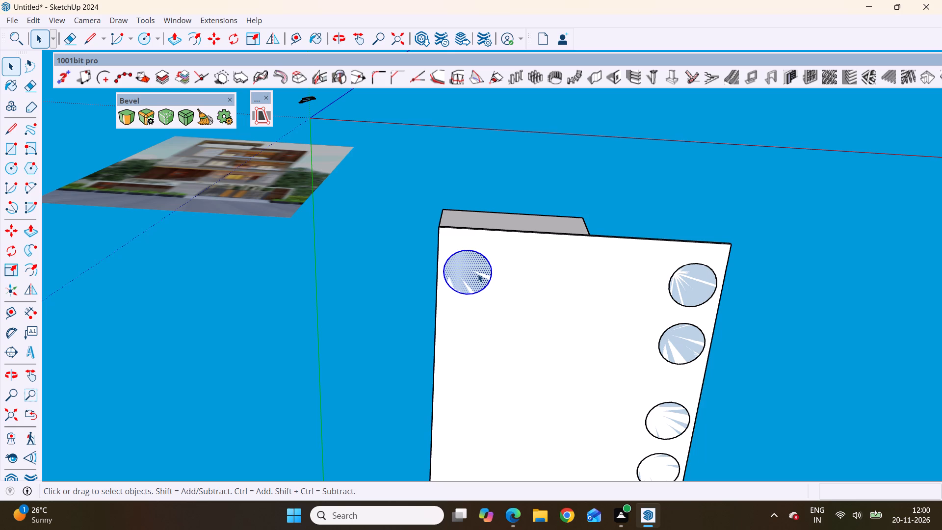
key(m)
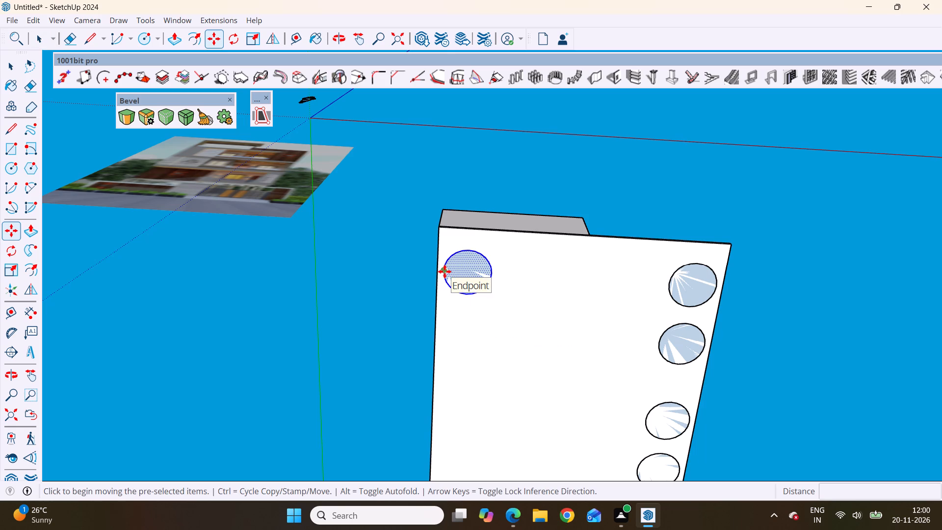
click(445, 270)
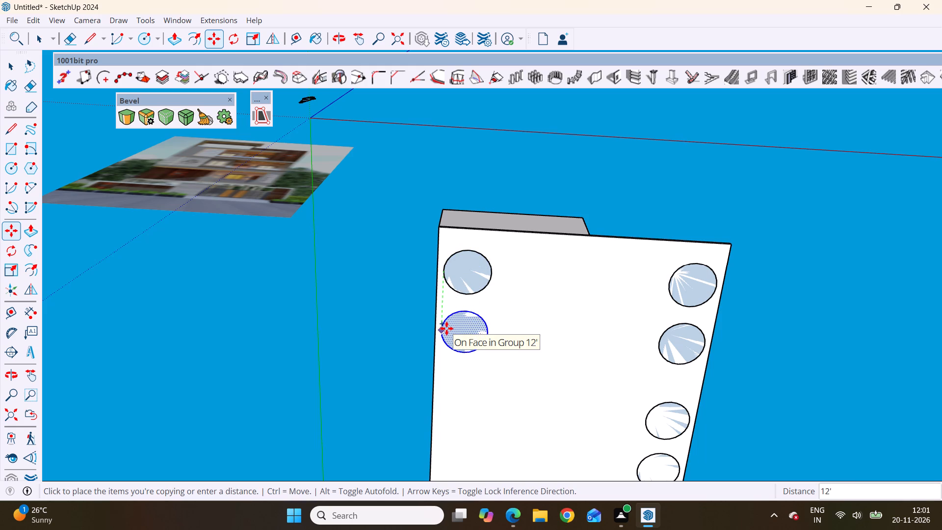
click(446, 328)
Copy the new circle about 17' farther along the green axis, level with the third circle on the opposite edge.
scroll(420, 324, down, 4)
scroll(455, 401, up, 2)
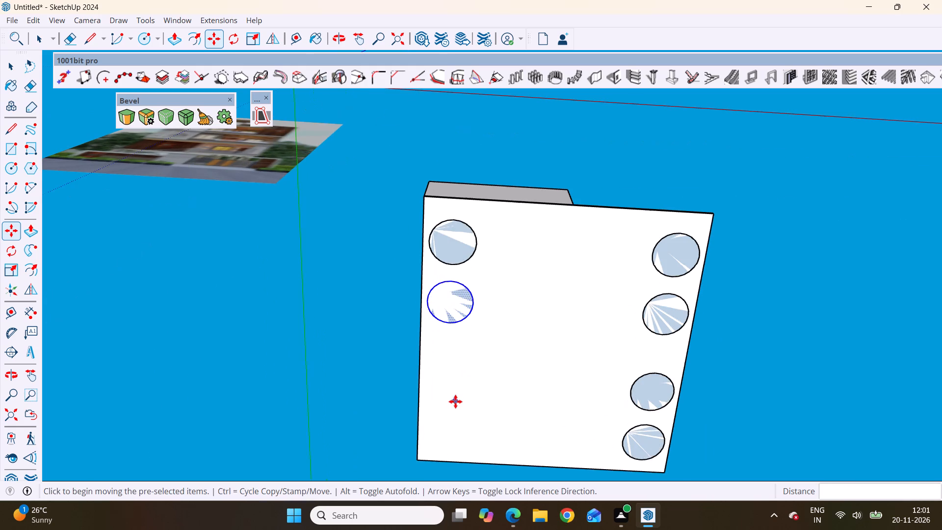
scroll(455, 401, up, 1)
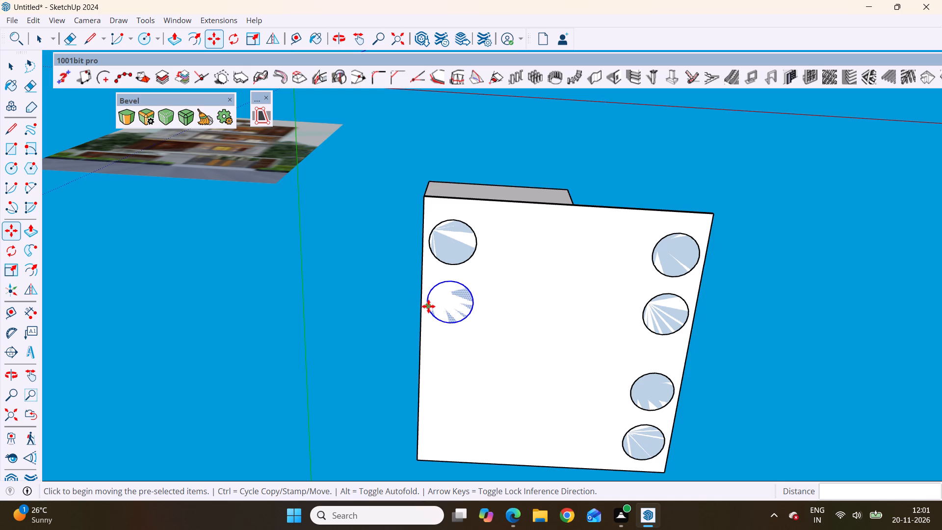
click(427, 302)
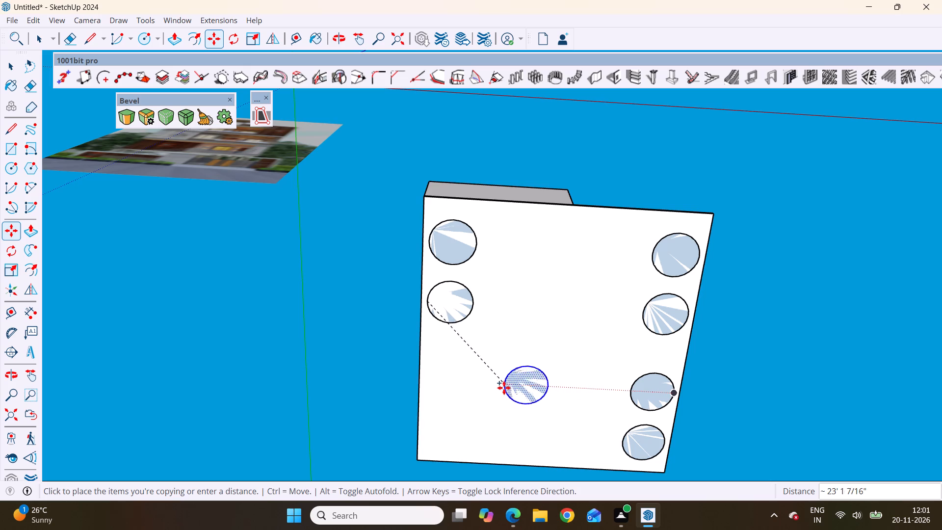
click(426, 385)
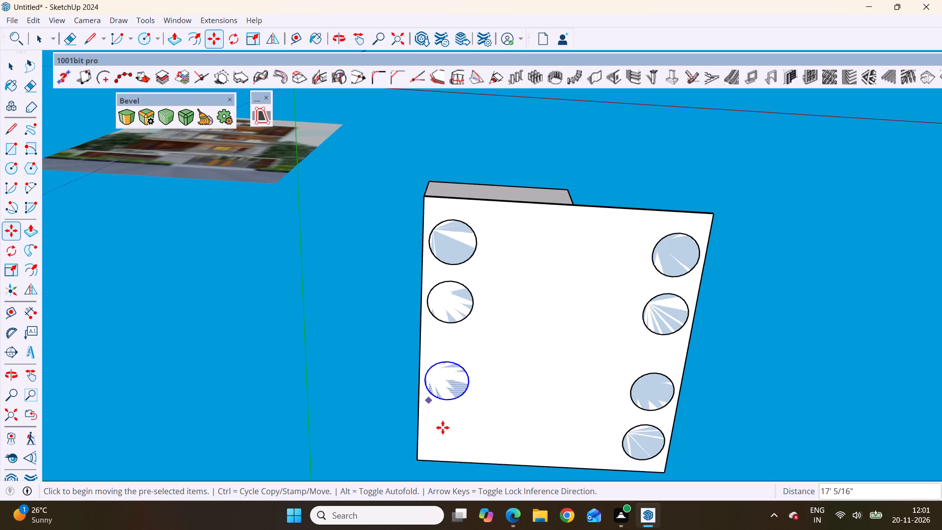
Copy the newest circle 12' farther along the same edge, into the slab's far corner.
scroll(423, 410, up, 4)
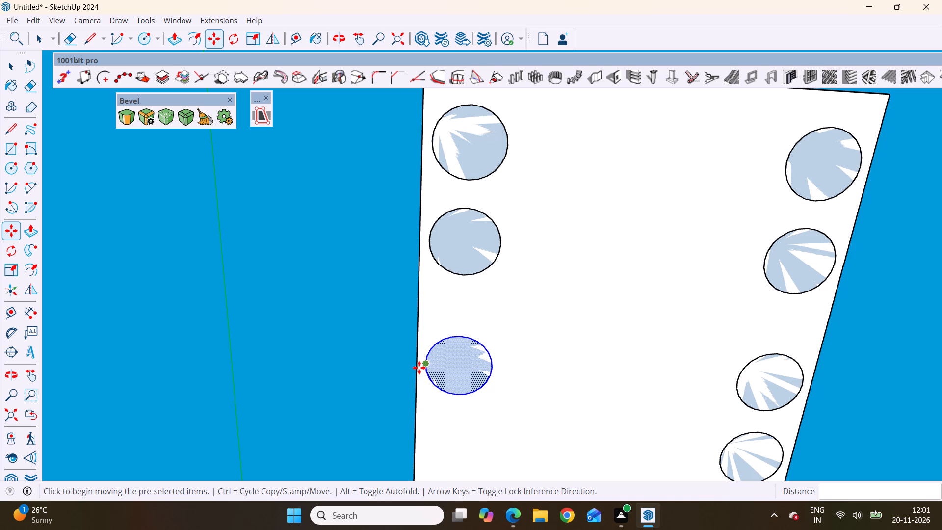
click(426, 366)
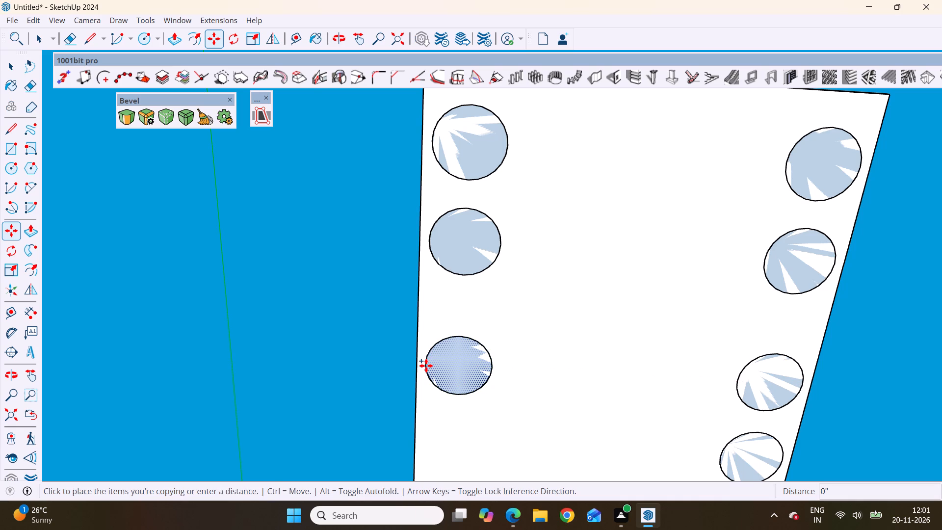
scroll(426, 366, down, 5)
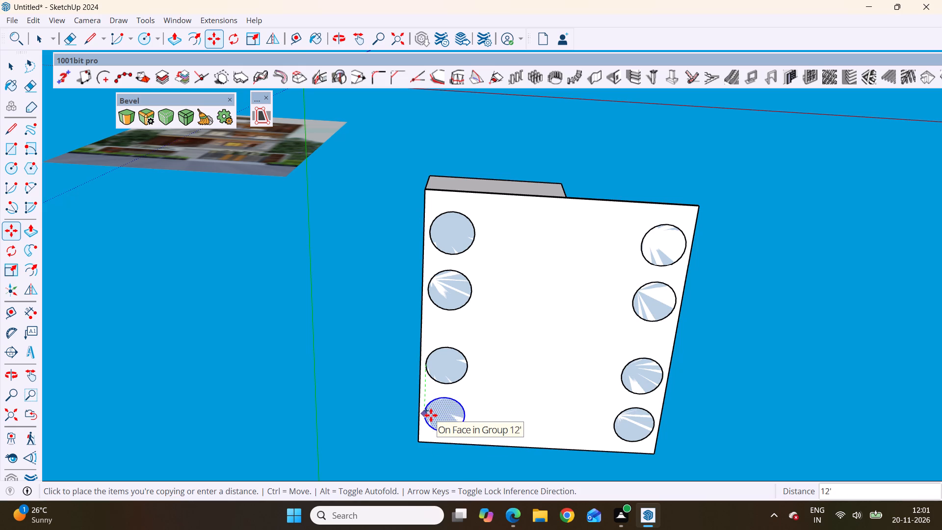
click(431, 414)
Push/Pull the corner circle nearest the origin 14' 6" downward to the origin's level, forming the first column.
scroll(348, 314, down, 3)
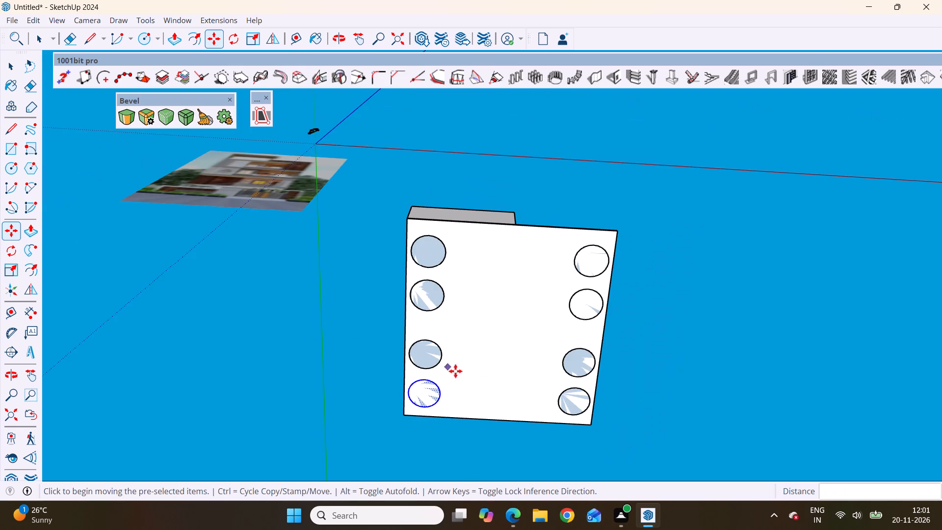
key(space)
click(427, 244)
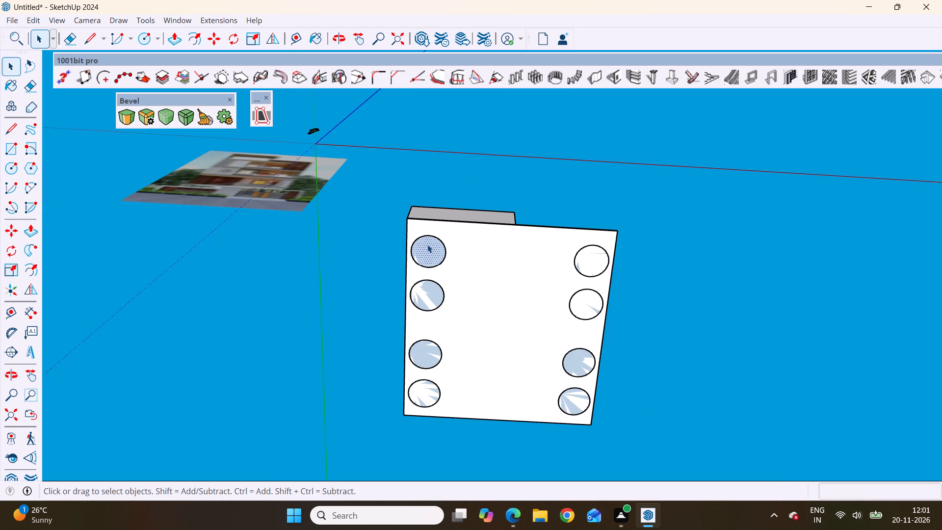
key(p)
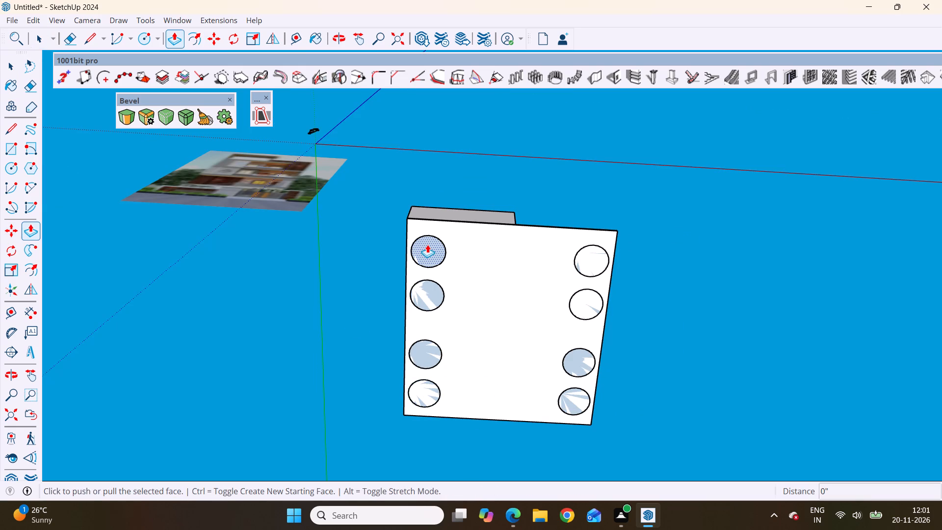
click(427, 244)
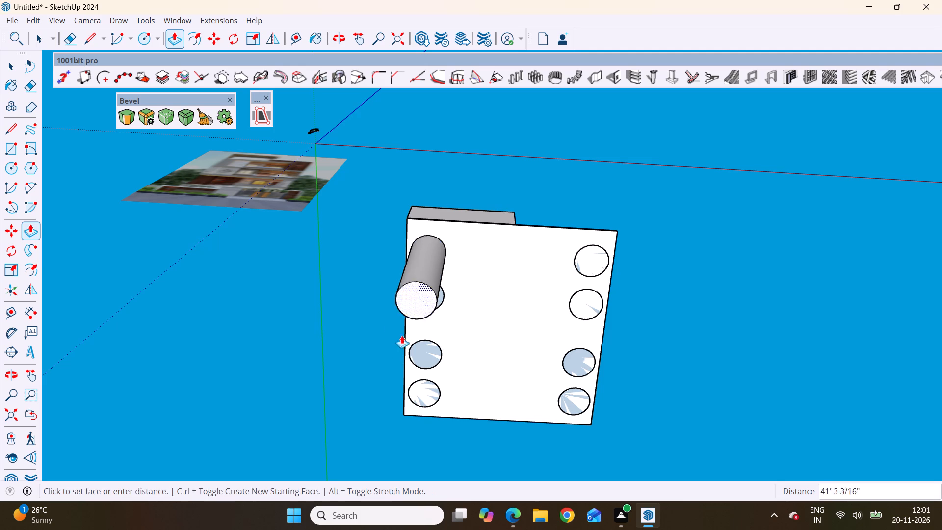
scroll(399, 355, down, 4)
middle_drag(400, 308, 472, 529)
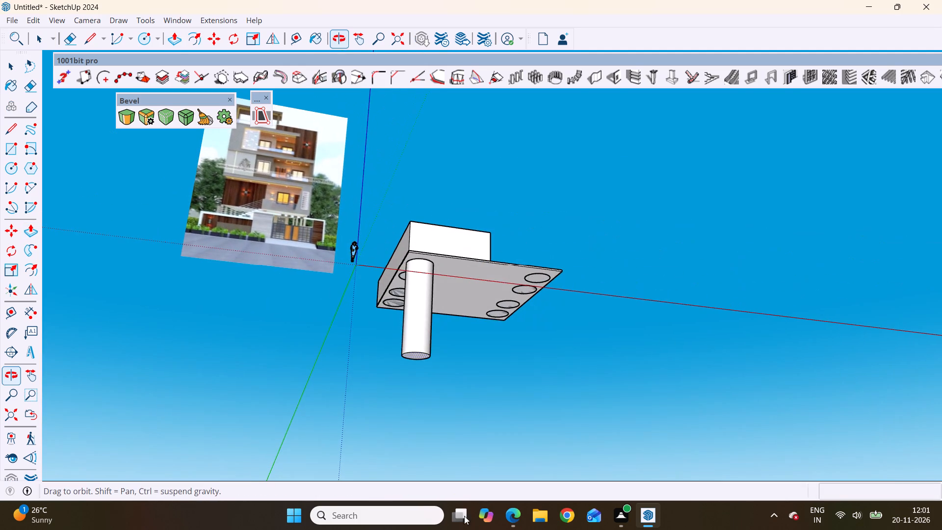
scroll(371, 269, down, 1)
middle_drag(378, 344, 356, 470)
middle_drag(420, 358, 330, 60)
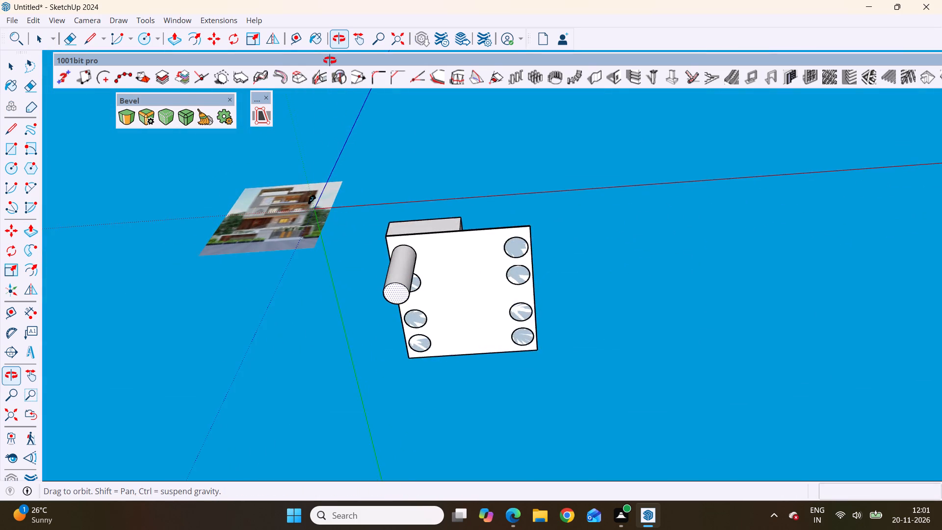
middle_drag(330, 60, 362, 268)
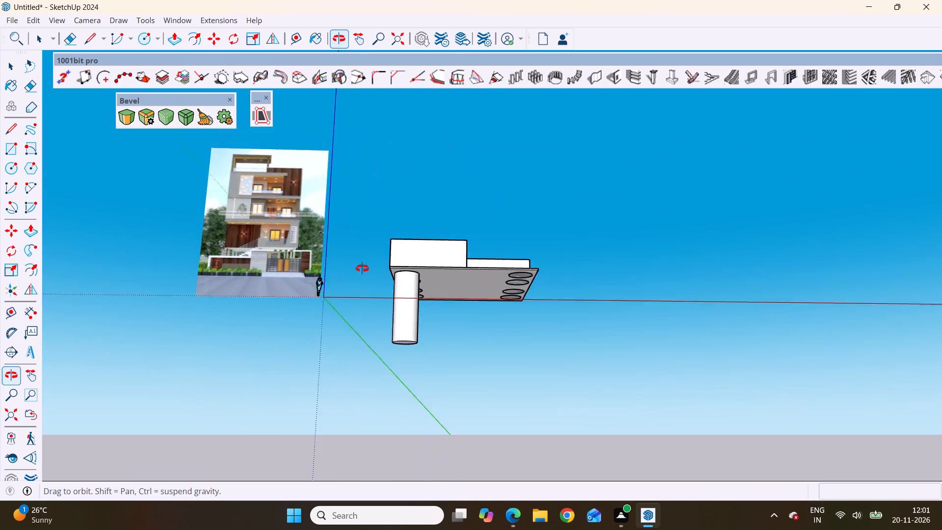
middle_drag(362, 268, 295, 159)
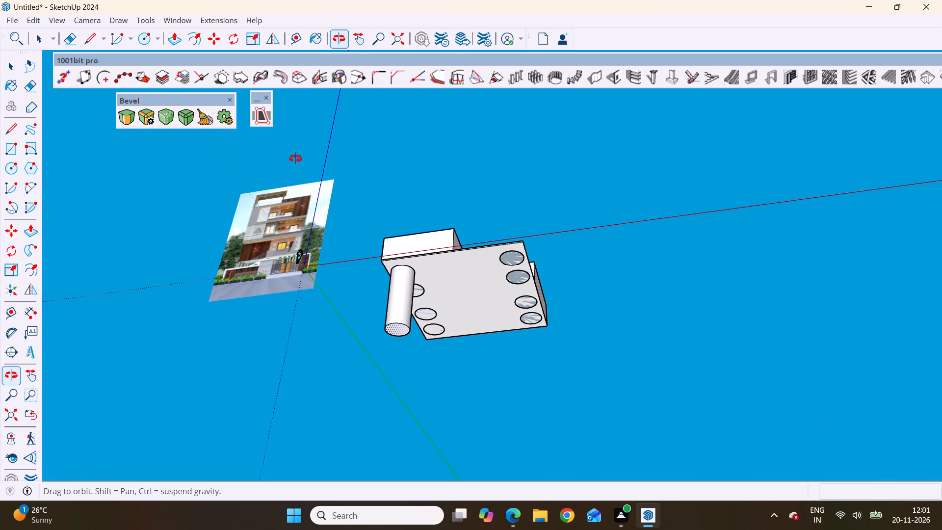
middle_drag(295, 159, 310, 198)
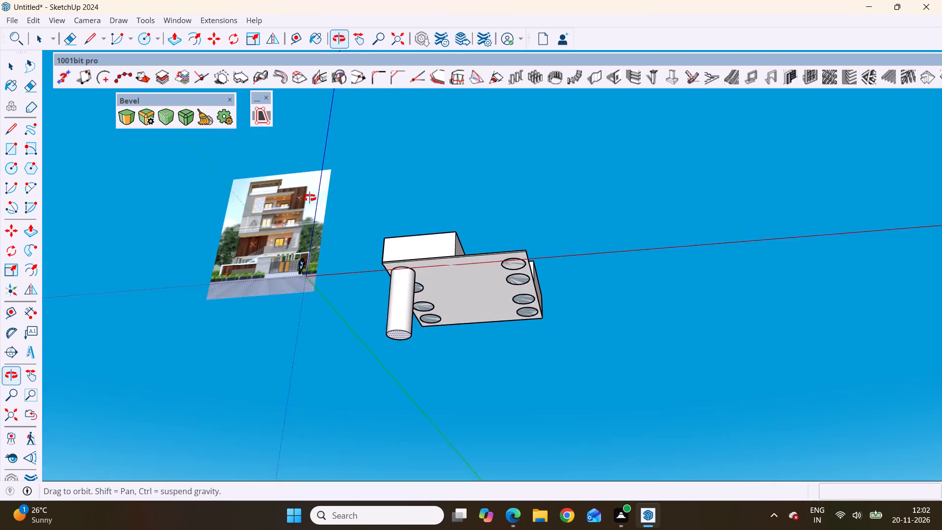
middle_drag(310, 198, 317, 241)
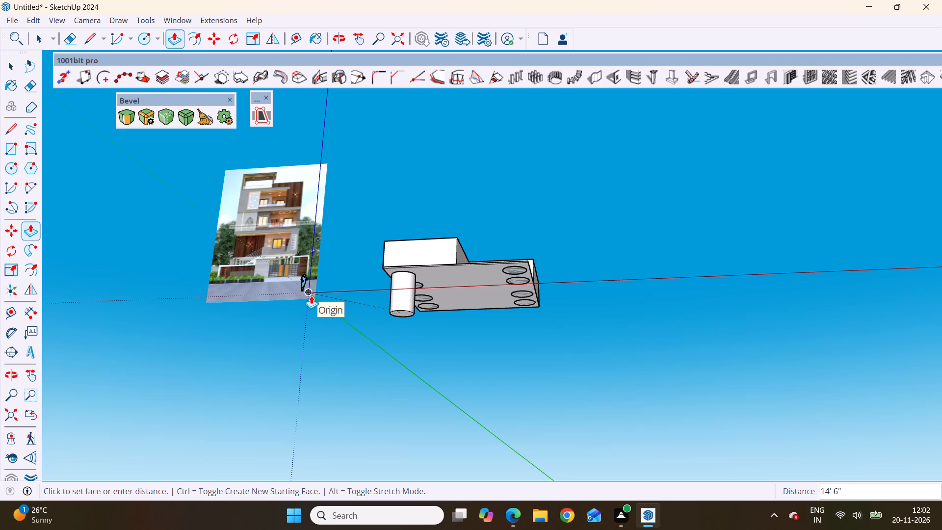
middle_drag(311, 294, 379, 449)
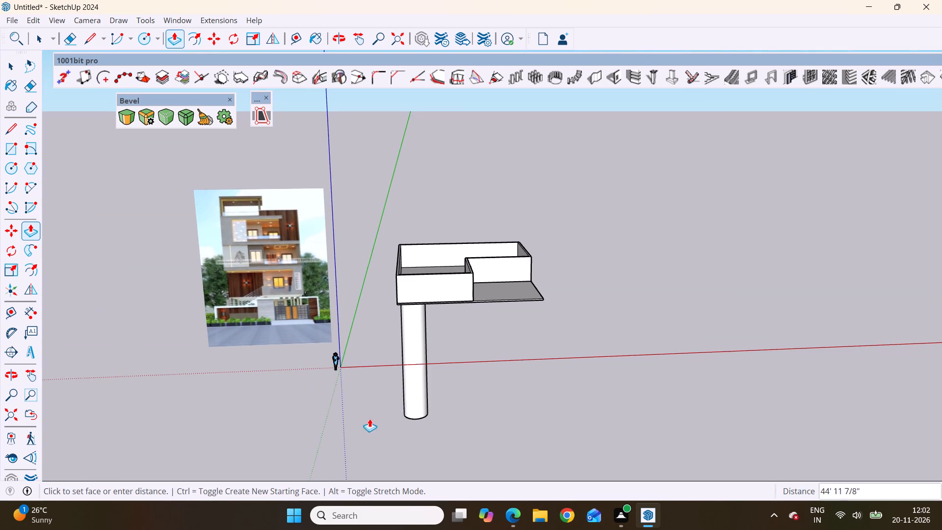
scroll(343, 373, up, 1)
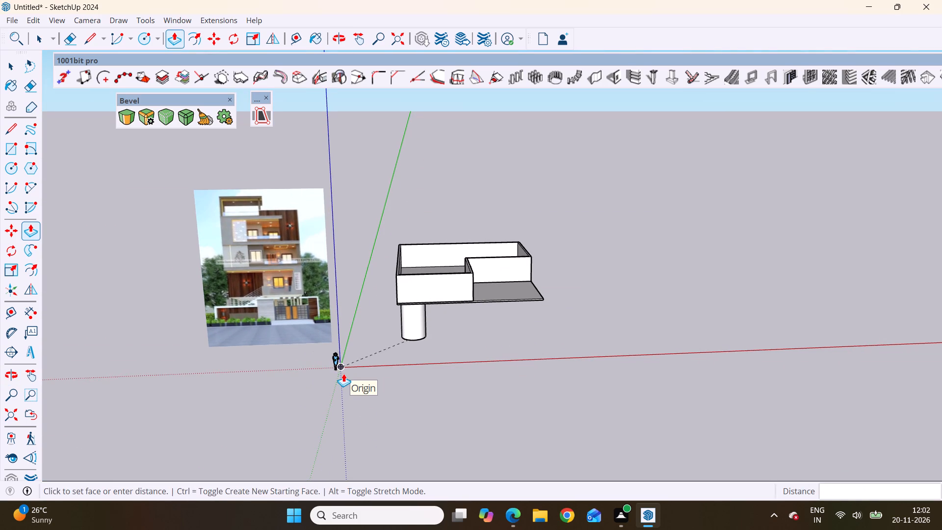
scroll(343, 373, up, 11)
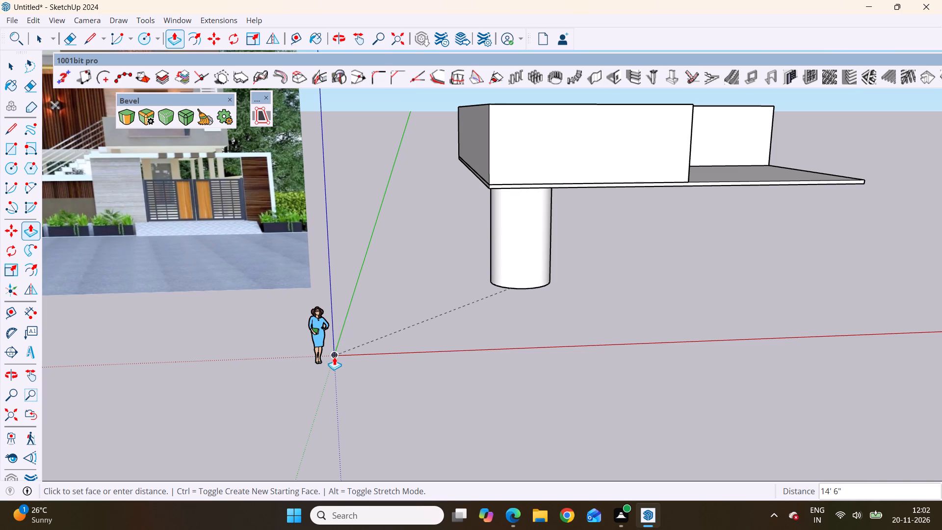
click(334, 357)
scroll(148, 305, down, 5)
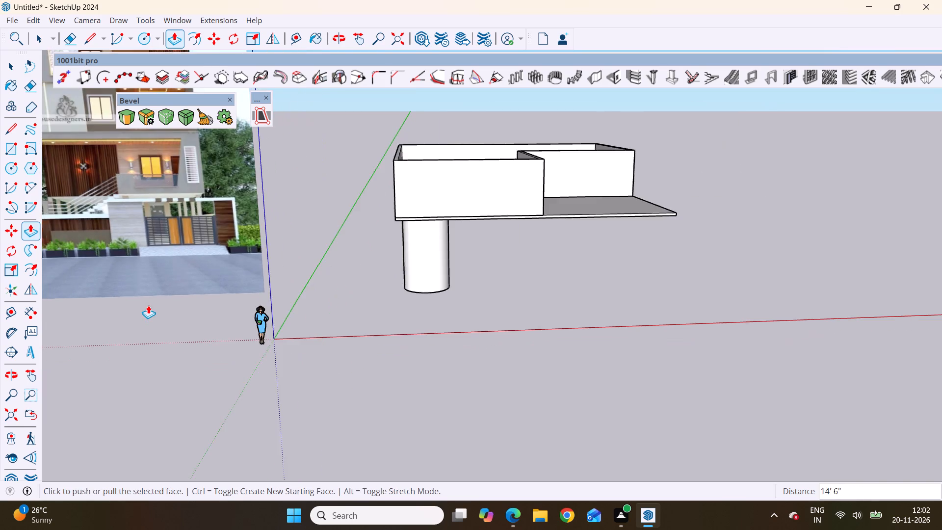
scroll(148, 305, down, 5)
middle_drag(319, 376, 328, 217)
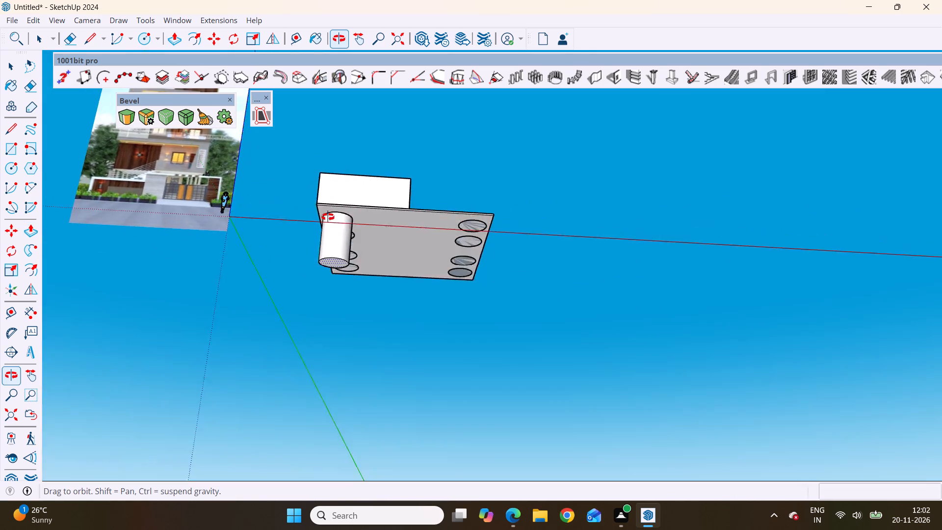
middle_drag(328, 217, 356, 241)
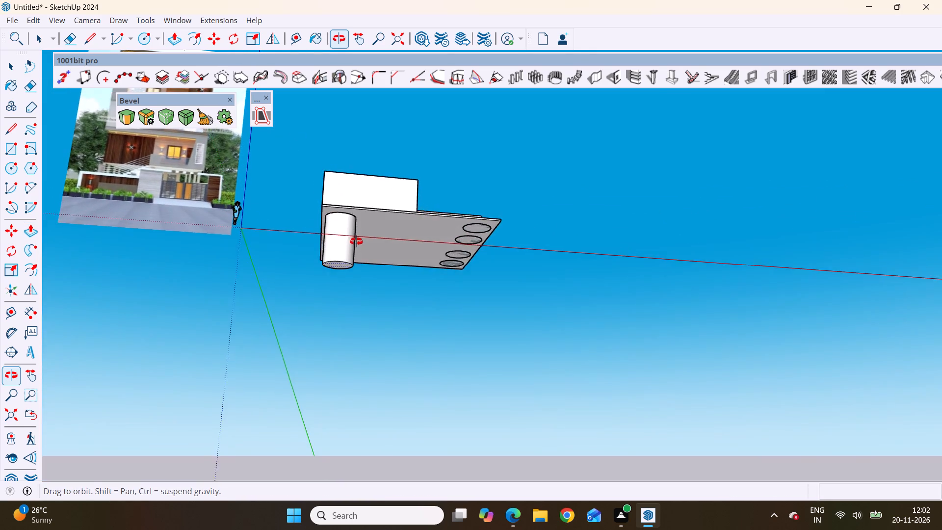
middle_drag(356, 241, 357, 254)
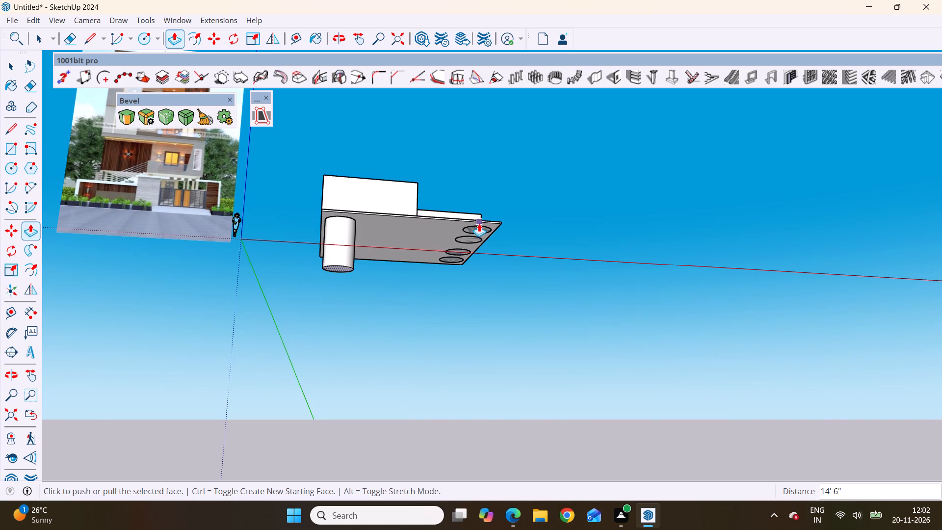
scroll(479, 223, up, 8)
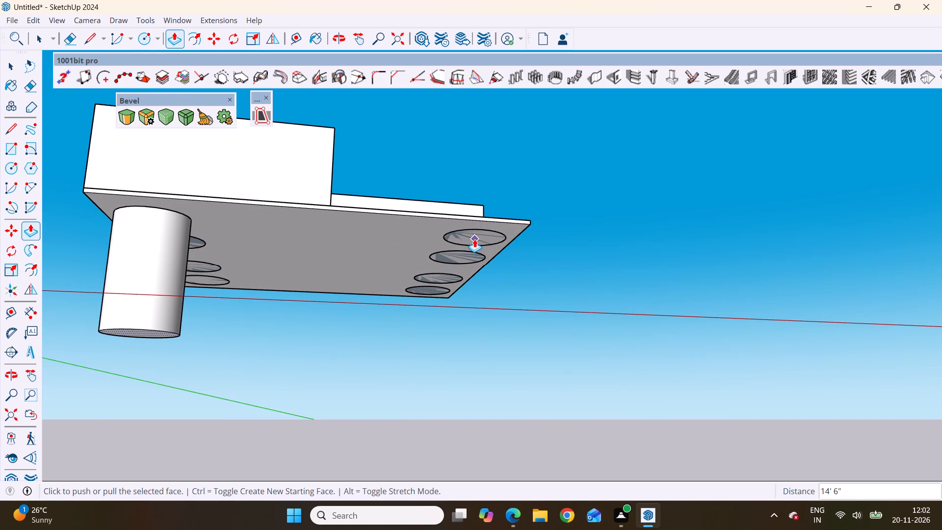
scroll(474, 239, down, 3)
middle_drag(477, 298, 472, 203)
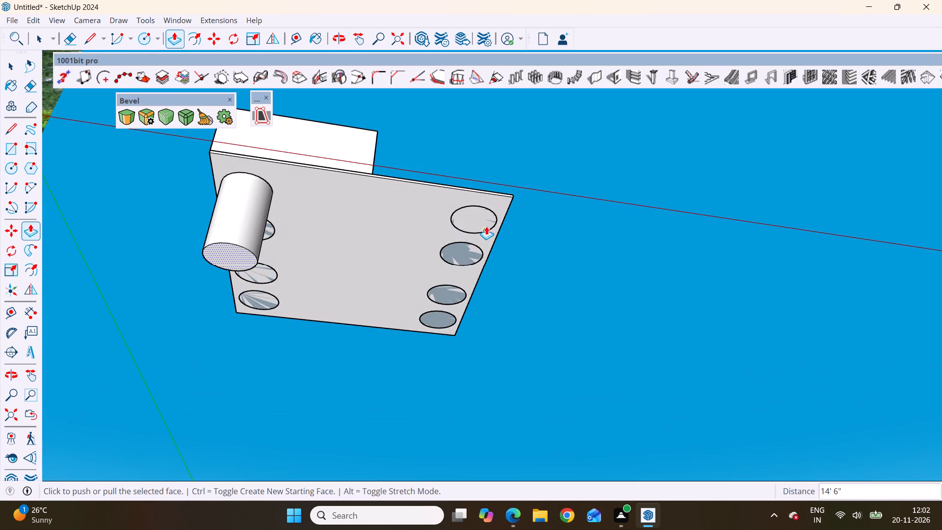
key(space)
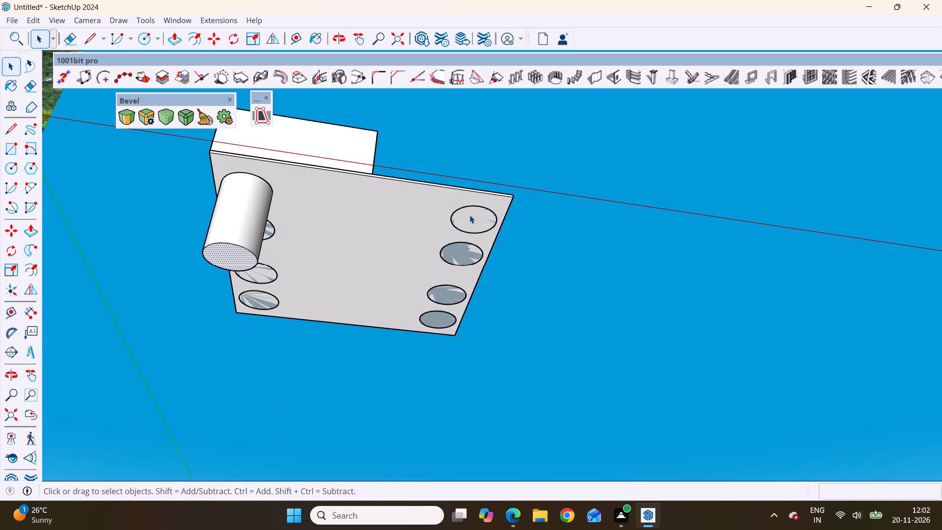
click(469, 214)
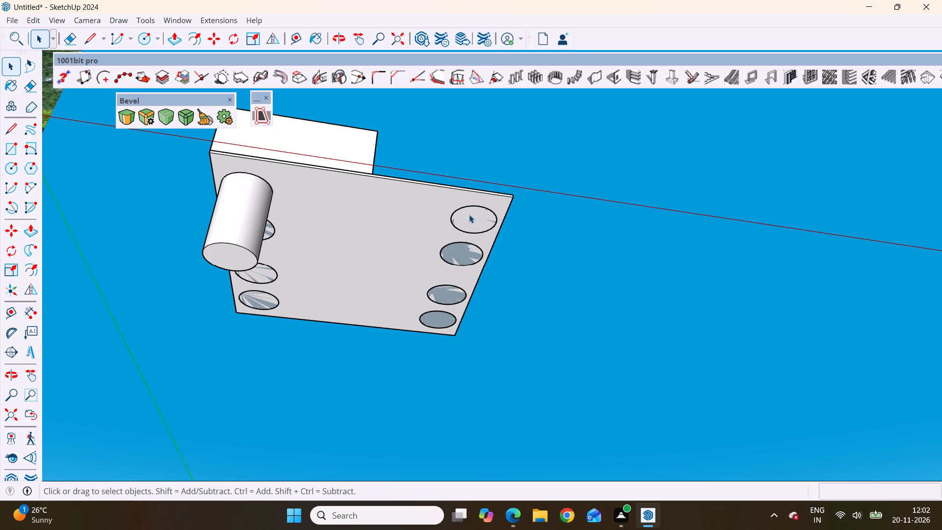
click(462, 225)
Push/Pull the second circle on the same slab edge 14' 6" down, level with the first column's end face.
scroll(460, 238, down, 4)
scroll(358, 300, down, 1)
middle_drag(340, 277, 358, 127)
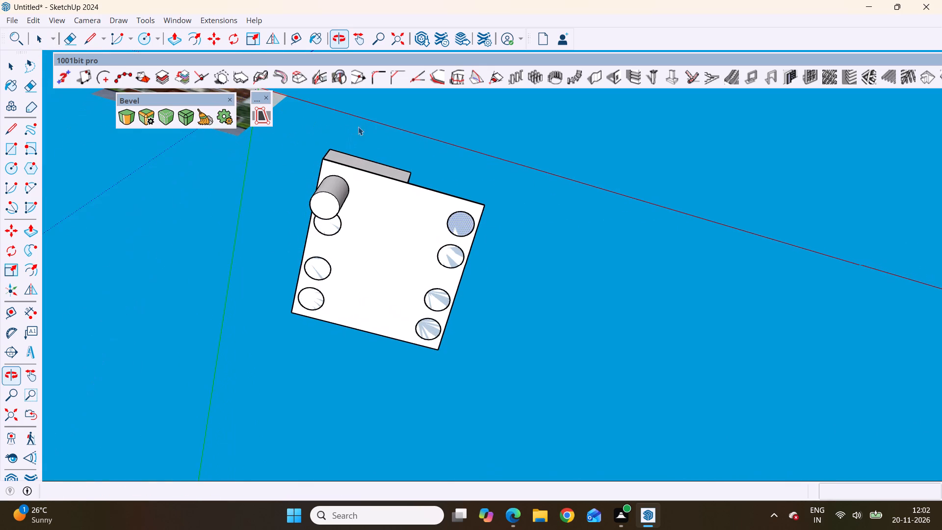
scroll(349, 212, up, 5)
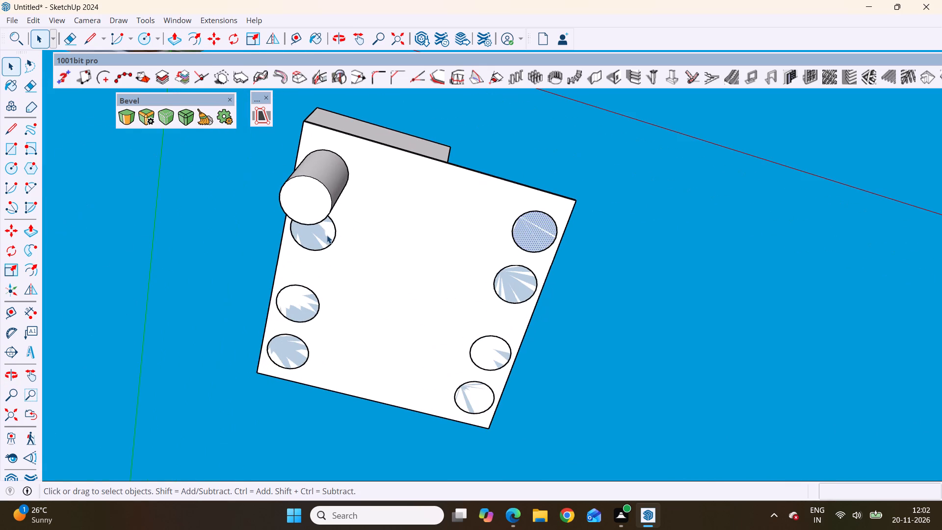
click(327, 235)
key(p)
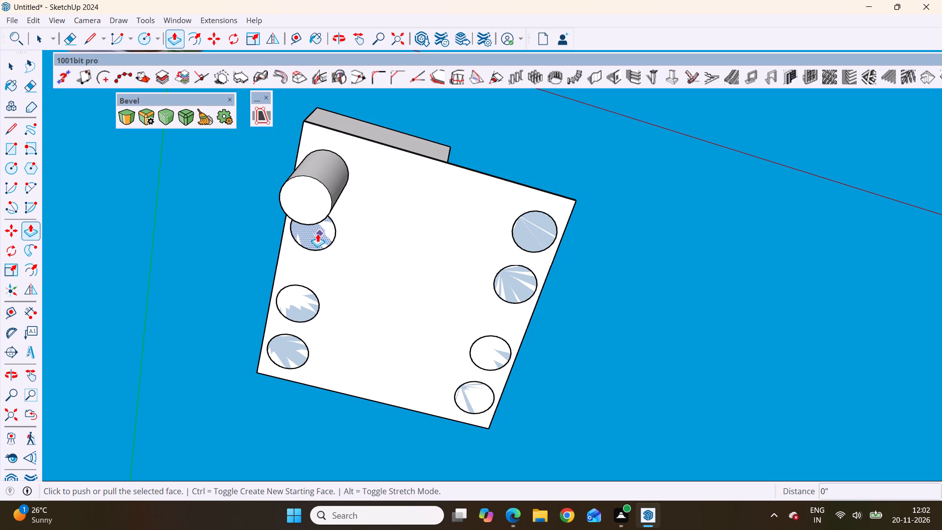
click(316, 232)
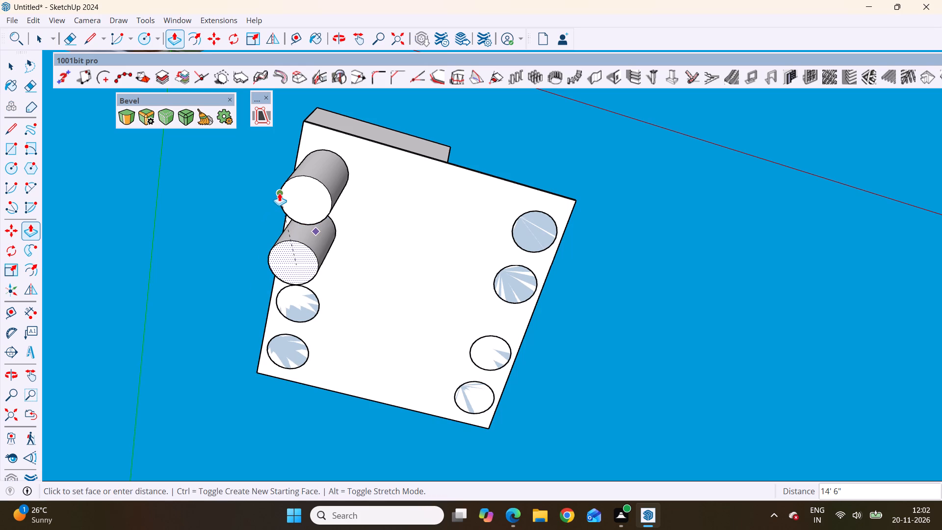
click(314, 180)
Push/Pull the third circle along that edge 14' 6", matching the end face of the second column.
scroll(314, 317, up, 4)
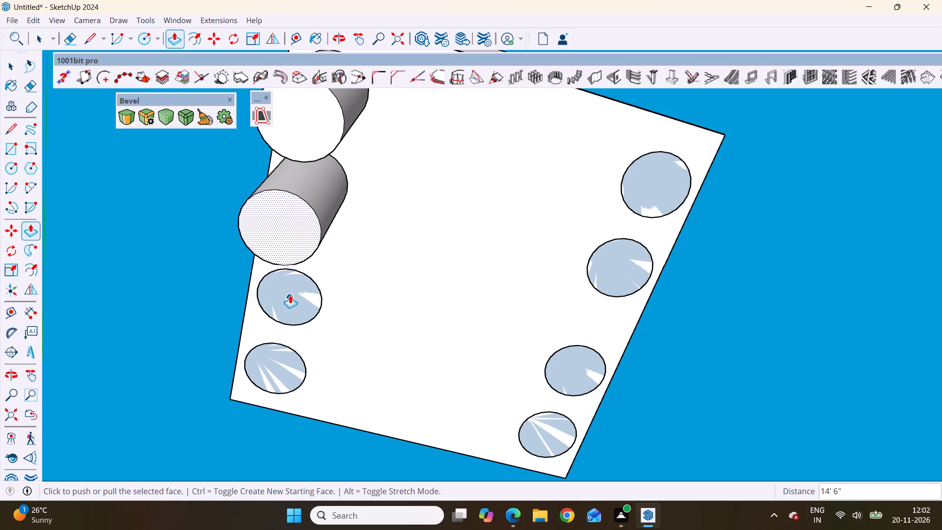
click(290, 295)
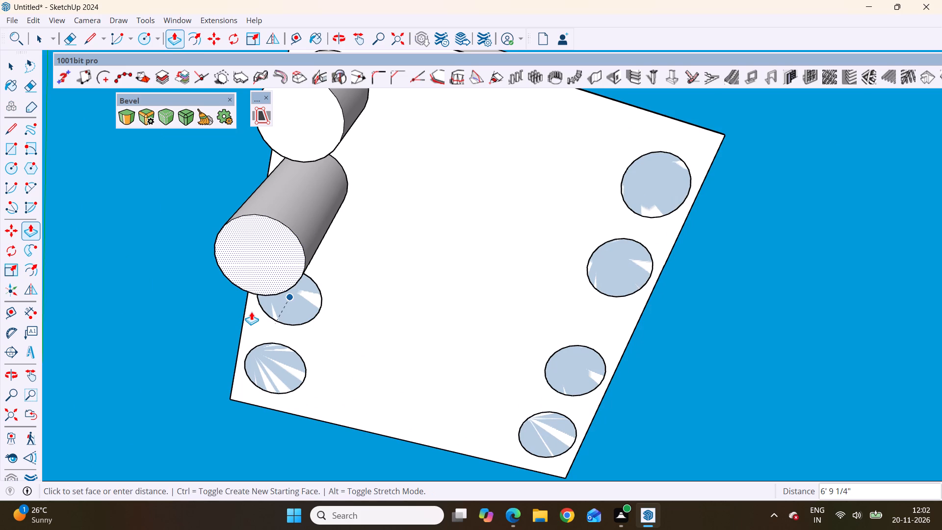
key(Escape)
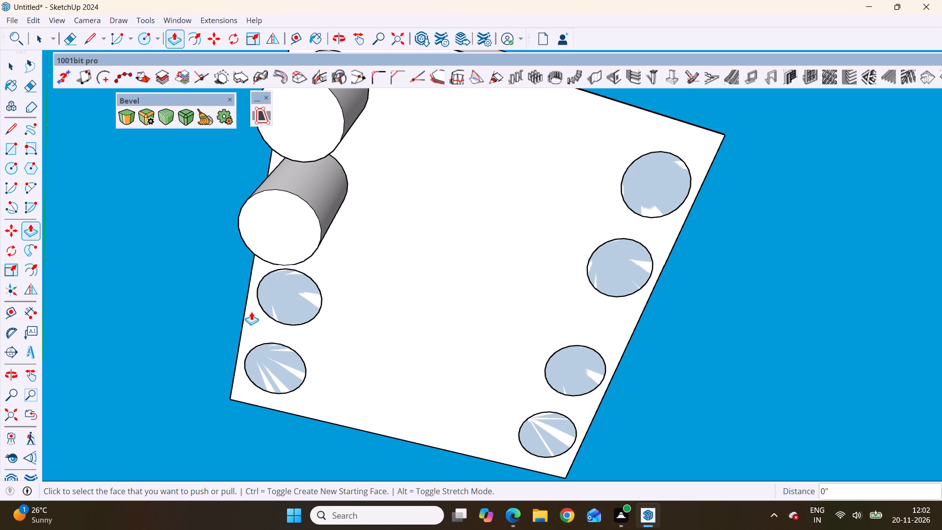
key(space)
click(291, 292)
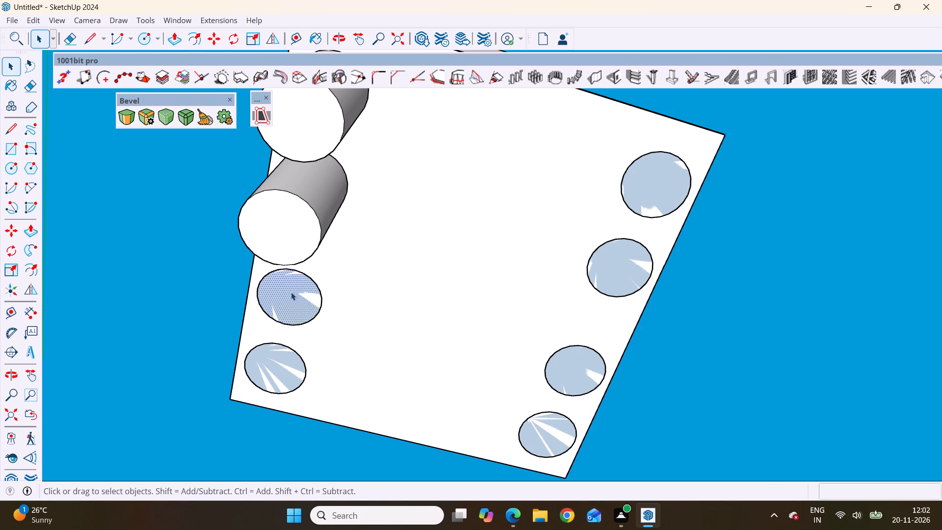
key(p)
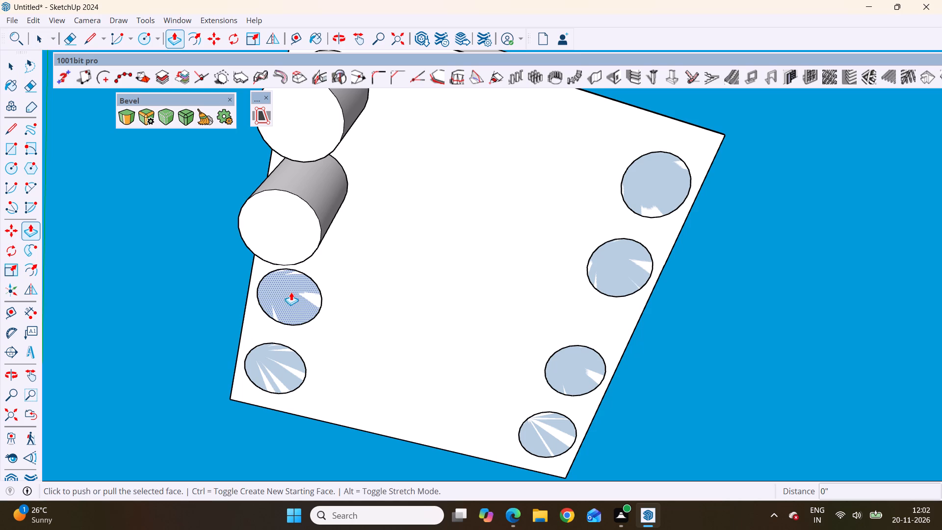
click(291, 291)
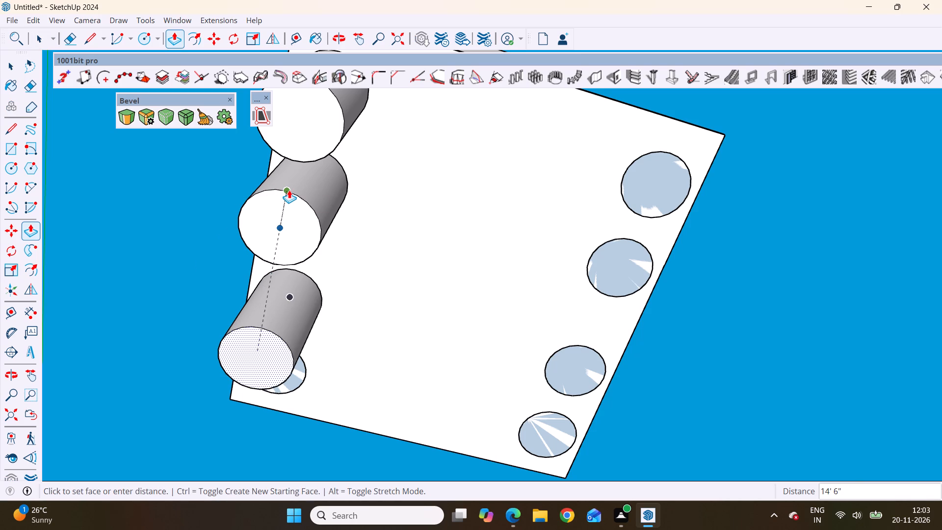
click(289, 190)
Push/Pull the fourth circle, in the edge's far corner, 14' 6" to match the third column.
scroll(316, 332, down, 9)
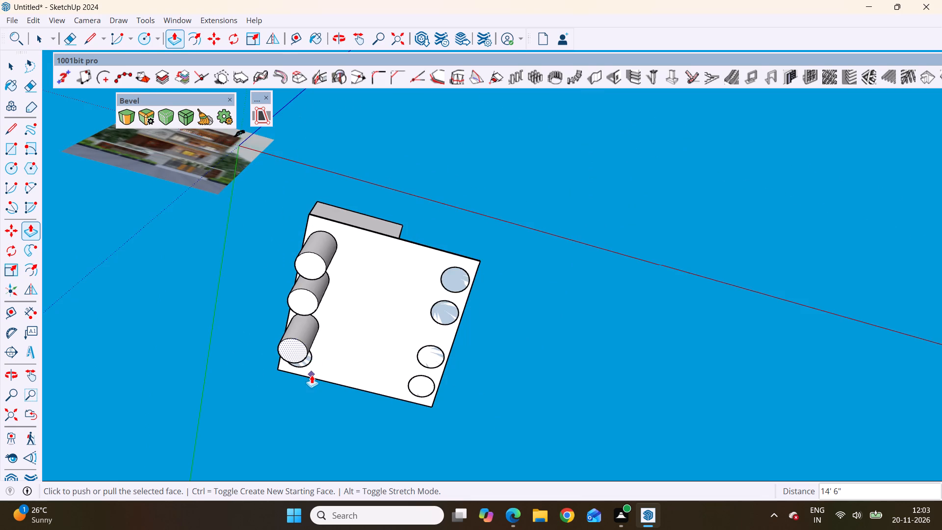
middle_drag(312, 375, 361, 215)
scroll(257, 348, up, 4)
scroll(266, 298, up, 3)
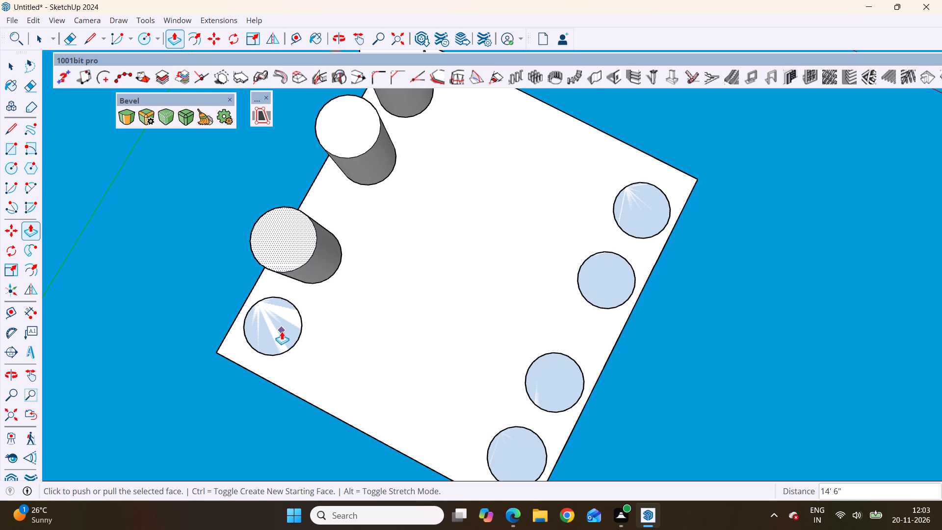
scroll(282, 331, up, 3)
scroll(225, 316, down, 6)
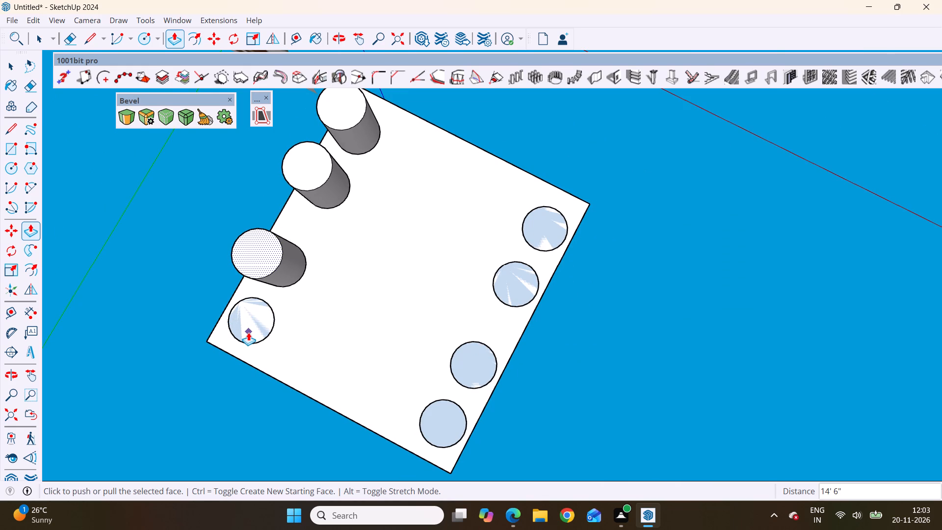
key(space)
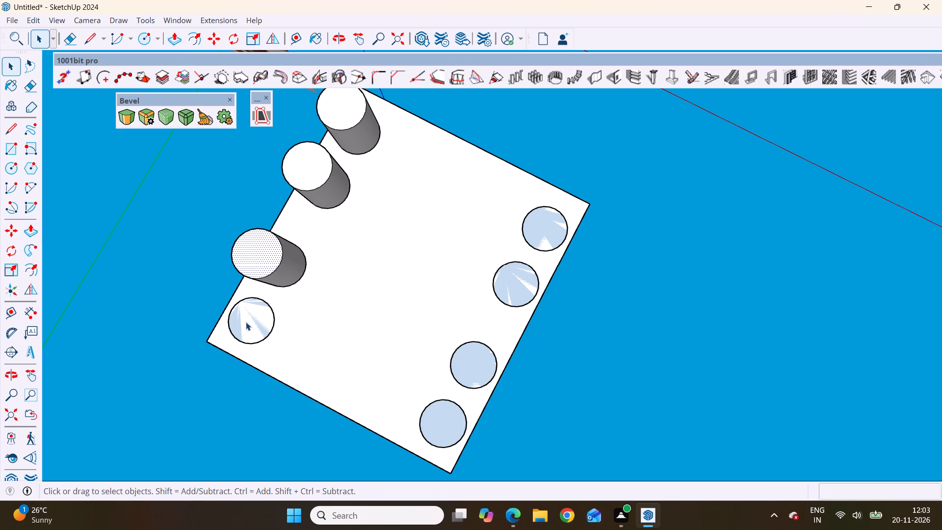
click(247, 322)
key(p)
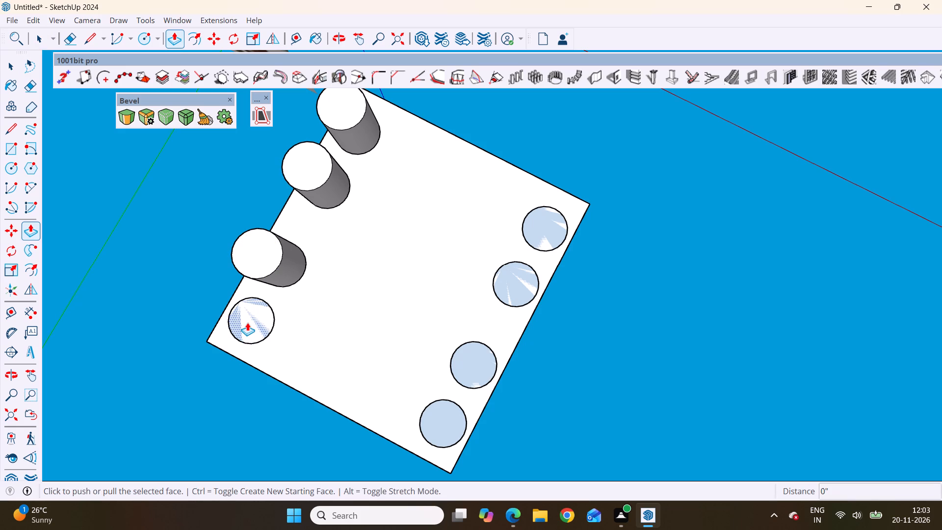
click(247, 322)
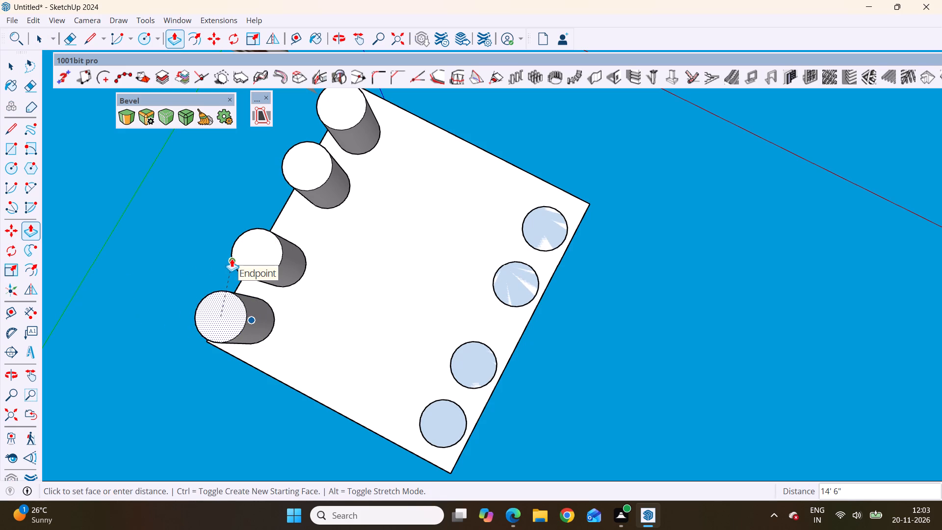
click(232, 258)
Push/Pull the far-corner circle on the opposite slab edge 14' 6", level with the fourth column across from it.
scroll(253, 341, down, 7)
middle_drag(324, 391, 364, 361)
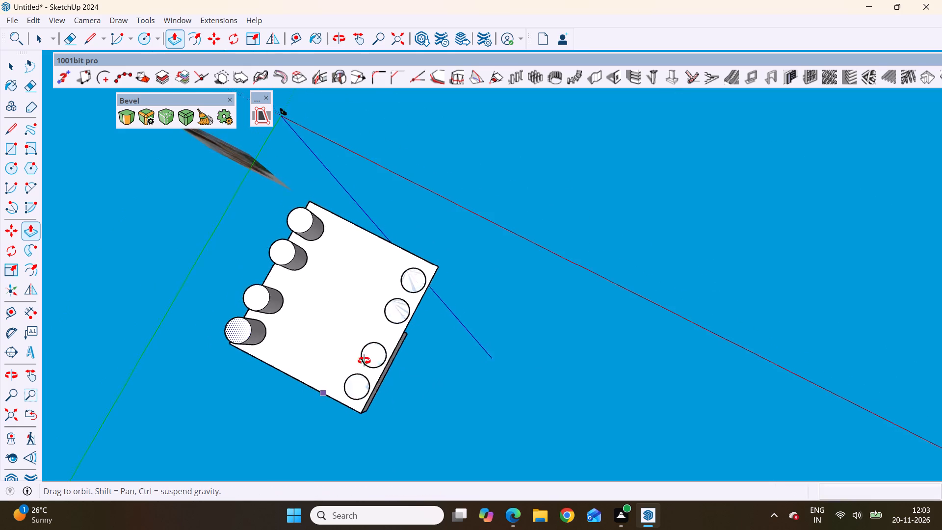
middle_drag(364, 361, 427, 202)
scroll(394, 411, up, 7)
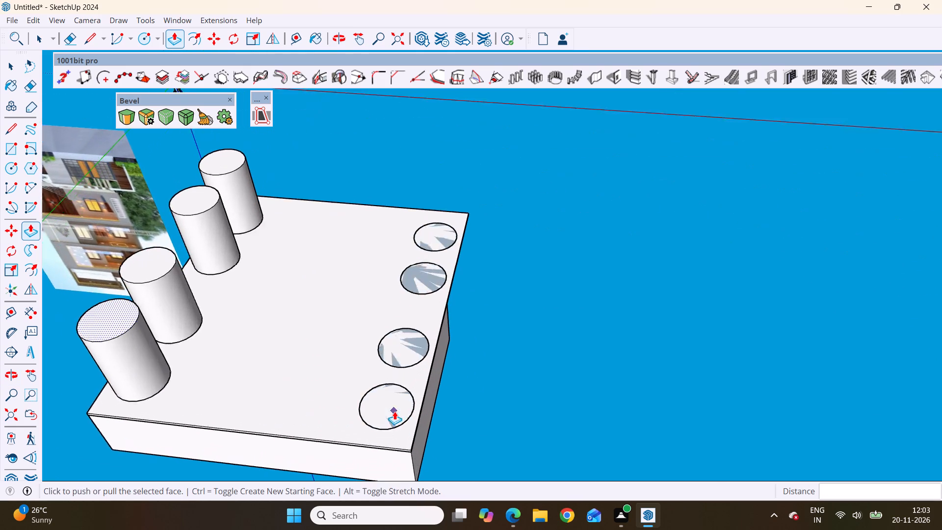
scroll(394, 397, down, 3)
key(space)
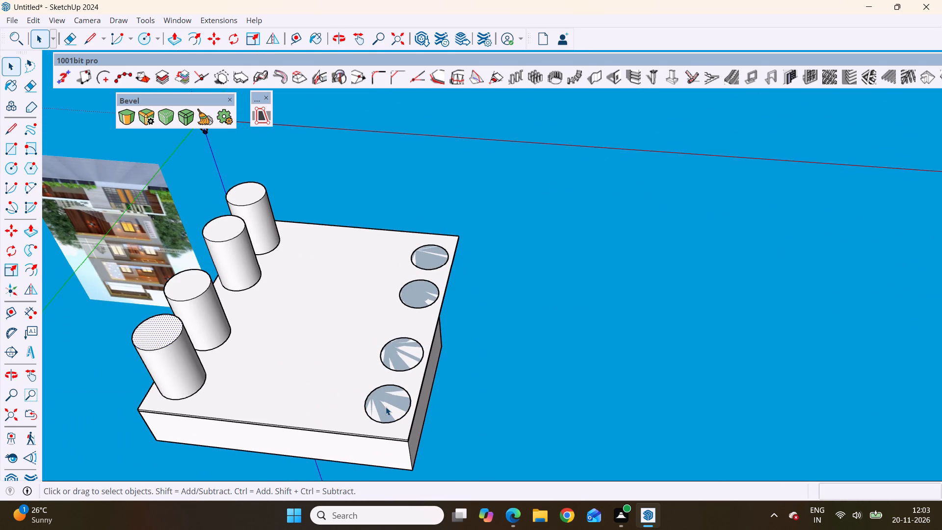
click(386, 407)
key(p)
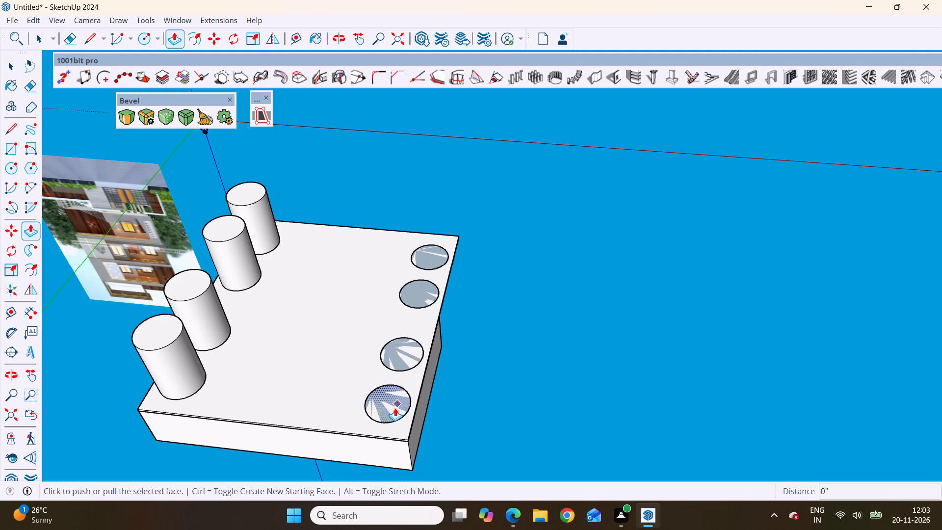
click(385, 398)
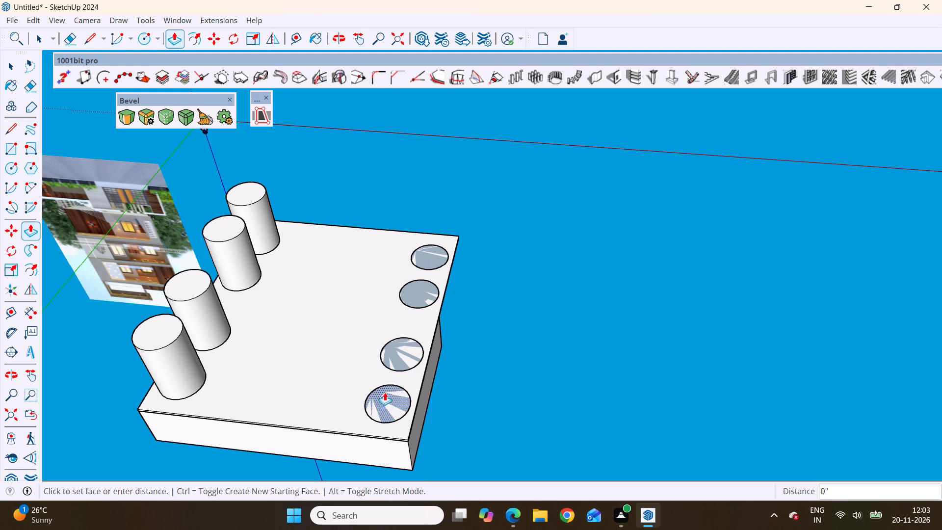
click(179, 338)
Push/Pull the circle beside the new corner column on the same edge 14' 6", level with the columns on the opposite edge.
scroll(413, 399, down, 4)
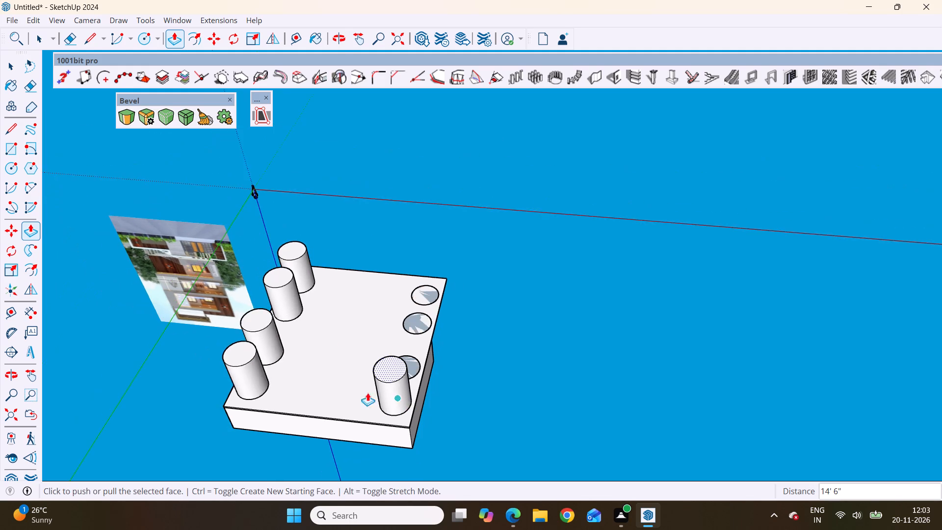
middle_drag(346, 376, 412, 466)
scroll(425, 391, up, 8)
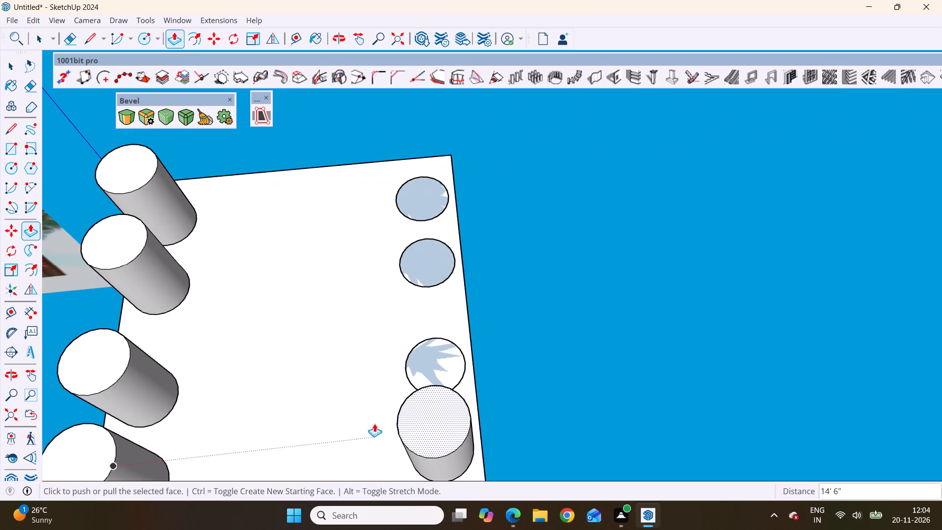
middle_drag(374, 423, 184, 341)
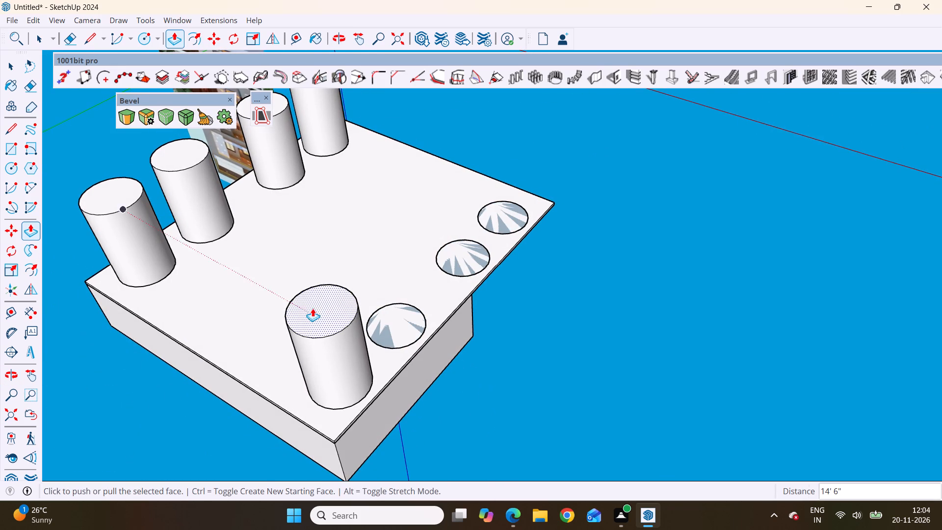
scroll(409, 317, up, 3)
scroll(421, 336, down, 7)
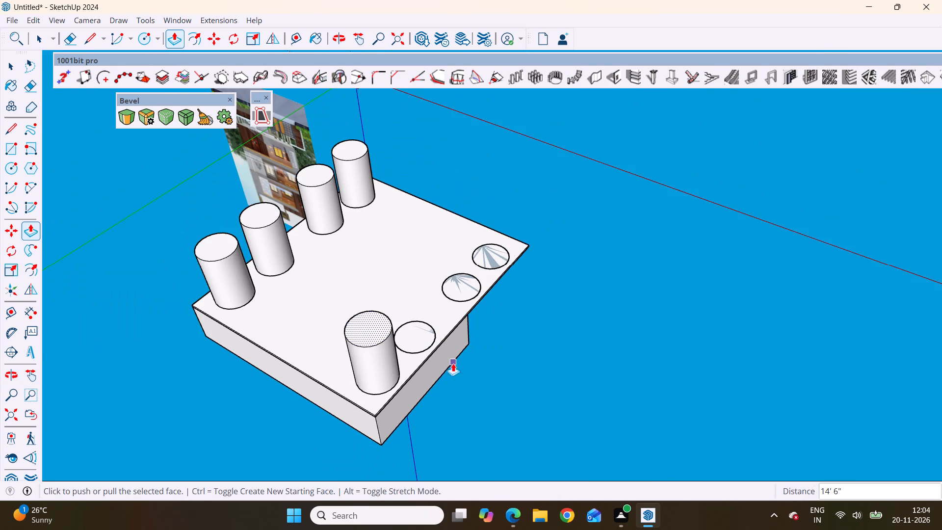
key(space)
click(418, 342)
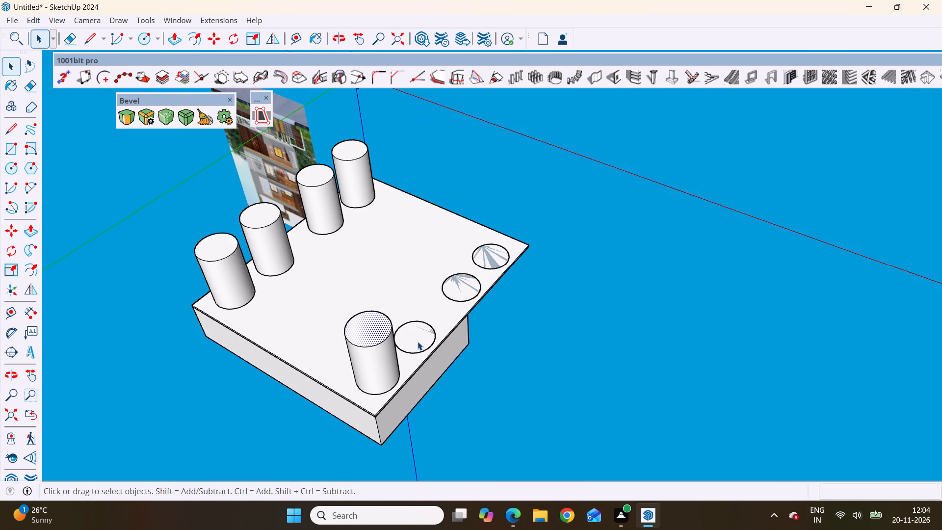
double_click(422, 332)
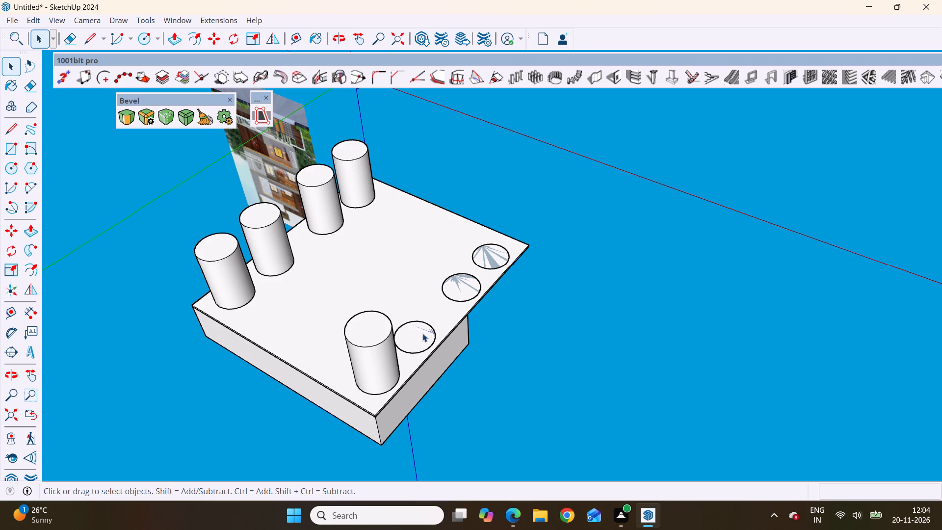
click(422, 333)
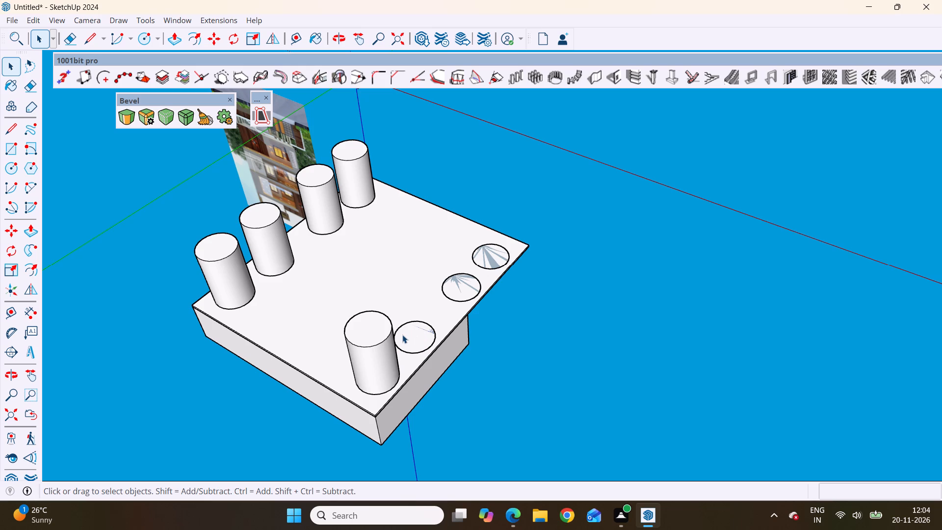
click(403, 333)
click(546, 335)
scroll(398, 302, up, 4)
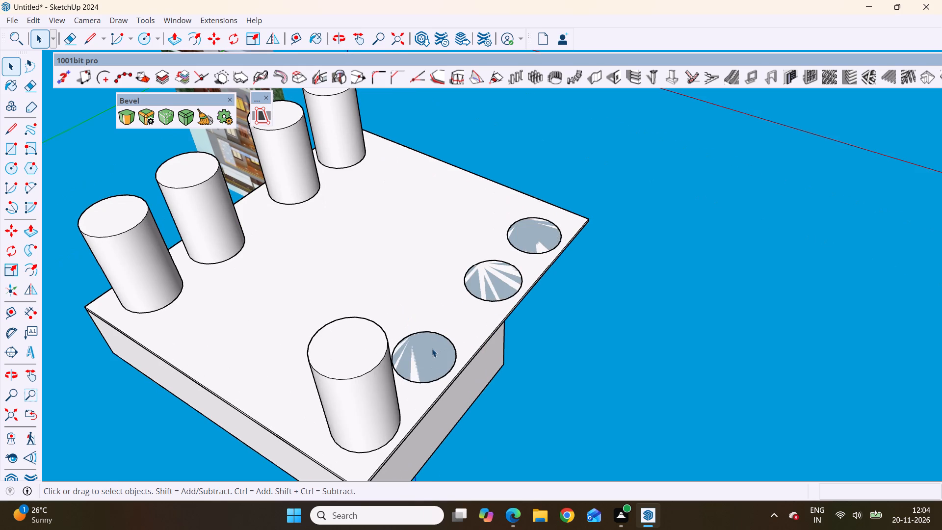
key(p)
click(428, 358)
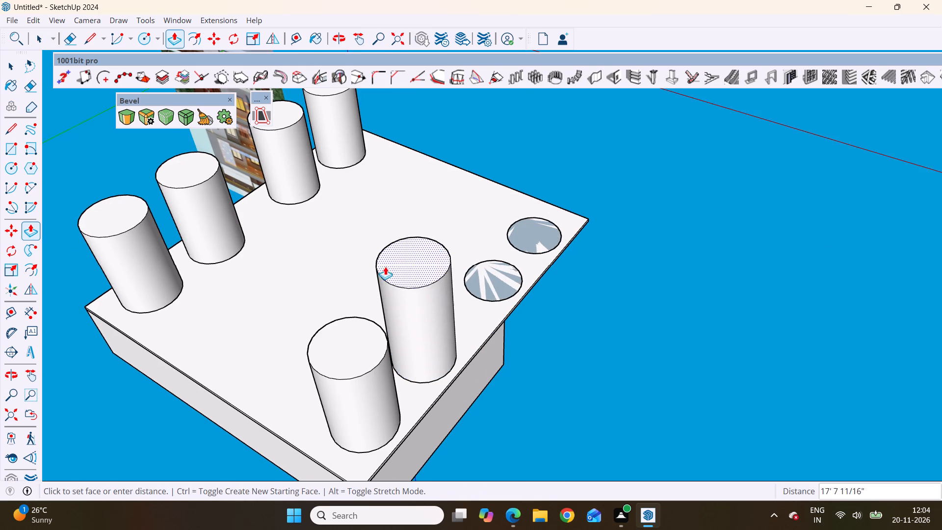
click(204, 182)
Push/Pull the next circle along that edge toward the red axis 14' 6", level with the column across from it.
scroll(225, 278, down, 3)
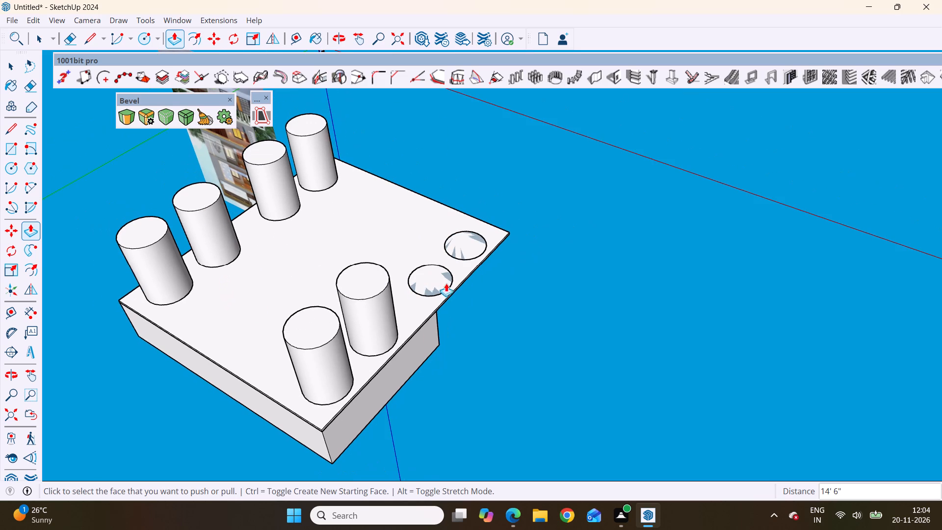
click(434, 276)
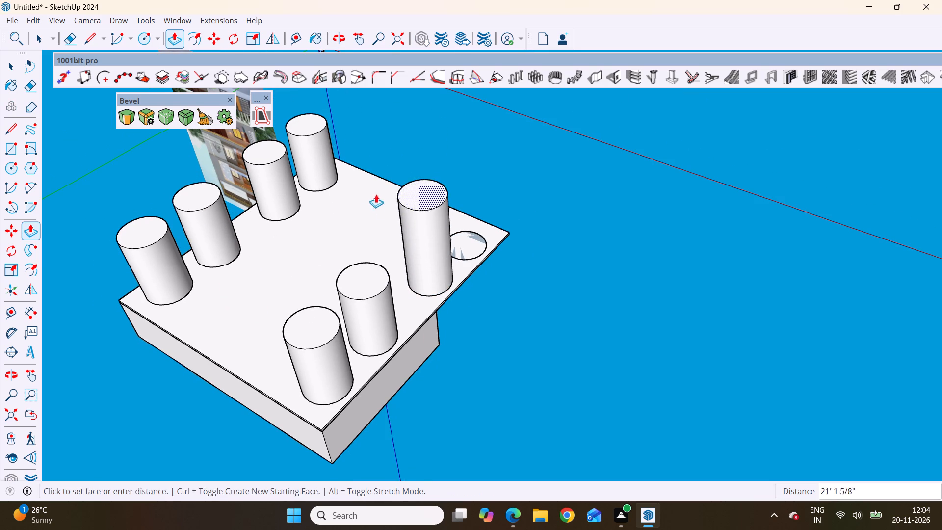
click(278, 159)
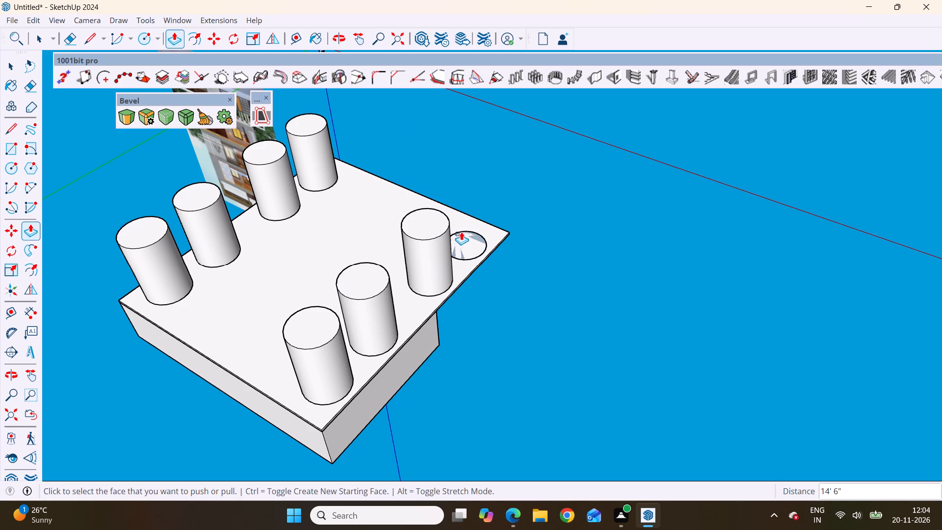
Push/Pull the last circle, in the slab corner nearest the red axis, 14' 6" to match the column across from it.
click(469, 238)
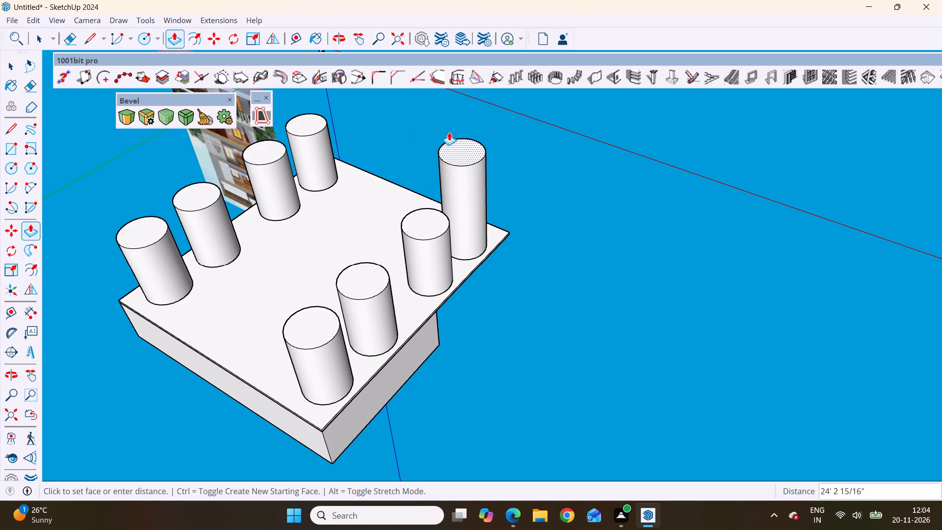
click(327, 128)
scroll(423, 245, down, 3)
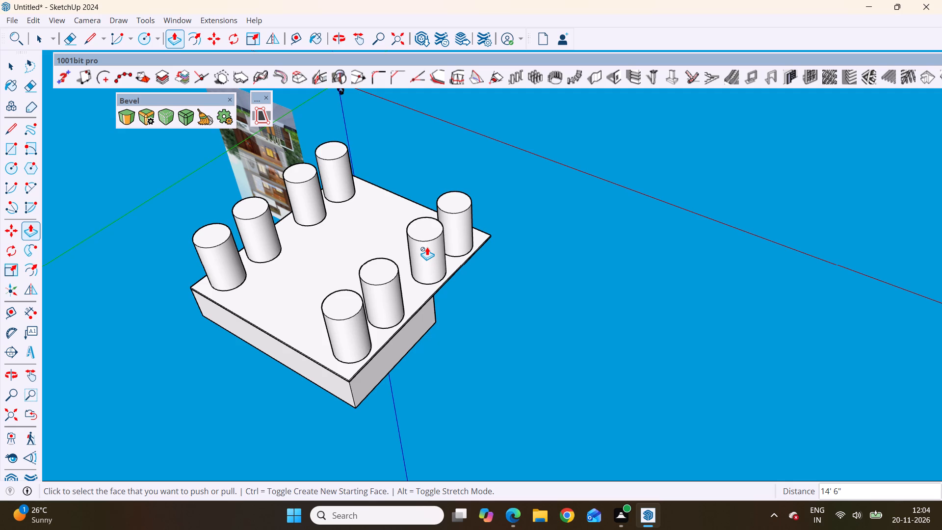
Examine the eight columns under the slab from above, from the front beside the reference elevation, and from below.
key(space)
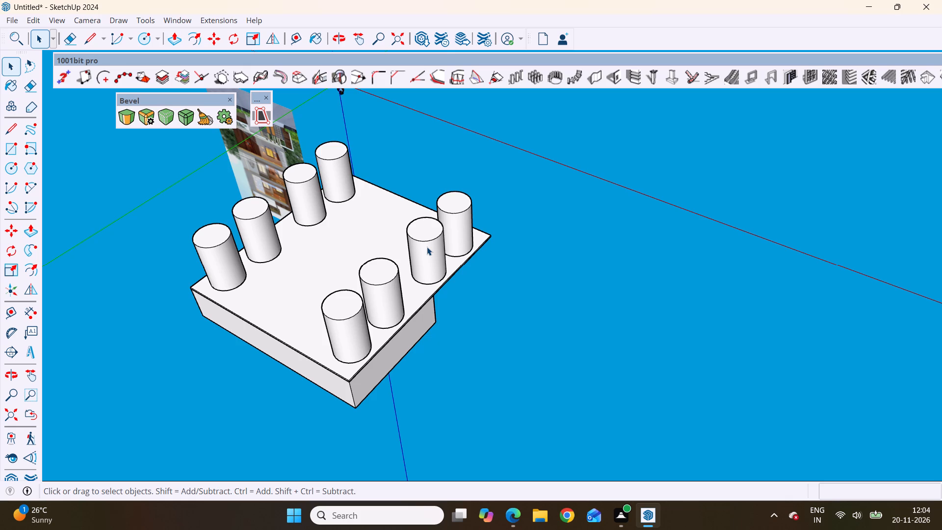
scroll(419, 321, down, 6)
middle_drag(322, 255, 340, 510)
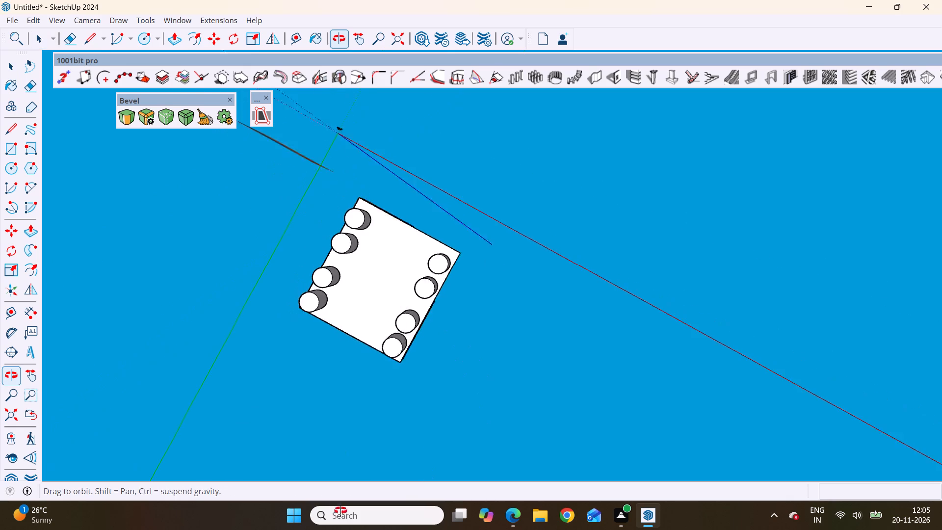
middle_drag(340, 510, 329, 494)
middle_drag(319, 299, 298, 502)
middle_drag(363, 236, 324, 529)
scroll(324, 529, up, 1)
middle_drag(369, 345, 377, 484)
scroll(376, 378, down, 3)
middle_drag(375, 378, 321, 222)
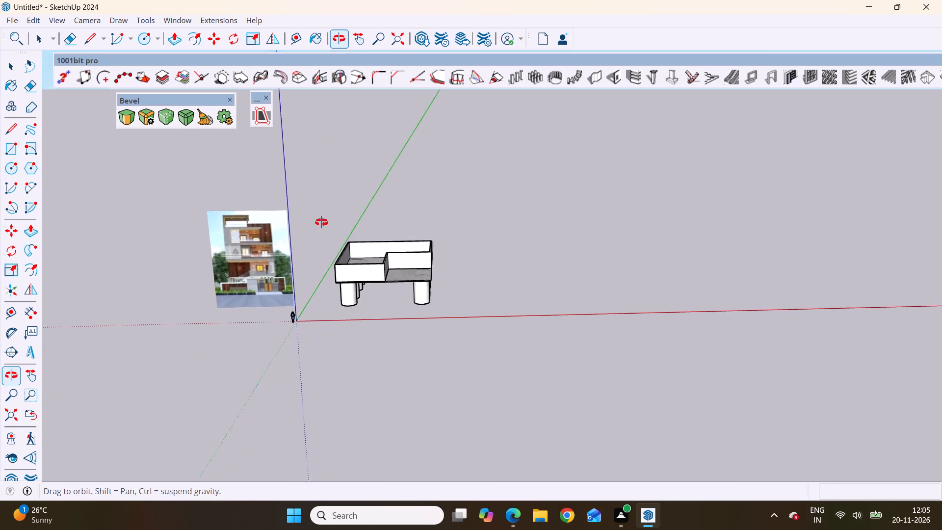
middle_drag(321, 222, 366, 185)
scroll(369, 273, up, 7)
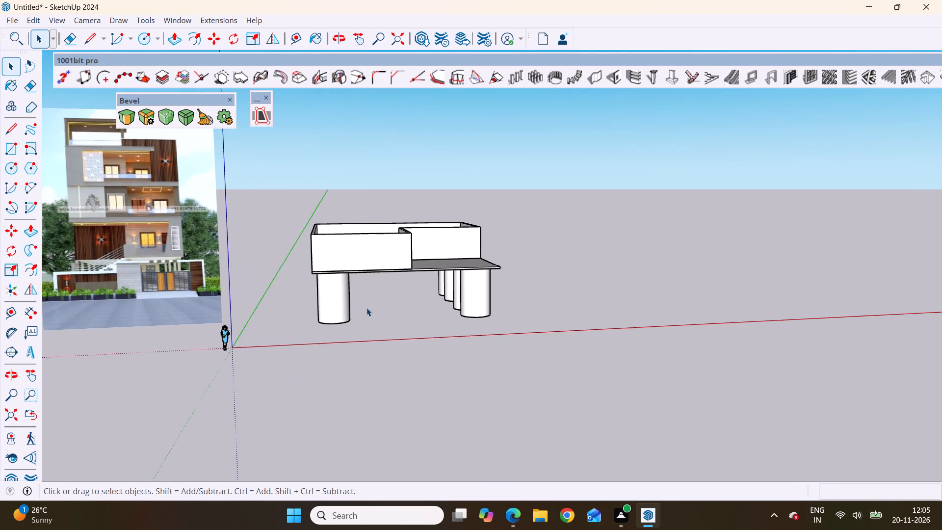
middle_drag(271, 316, 169, 310)
scroll(296, 284, up, 8)
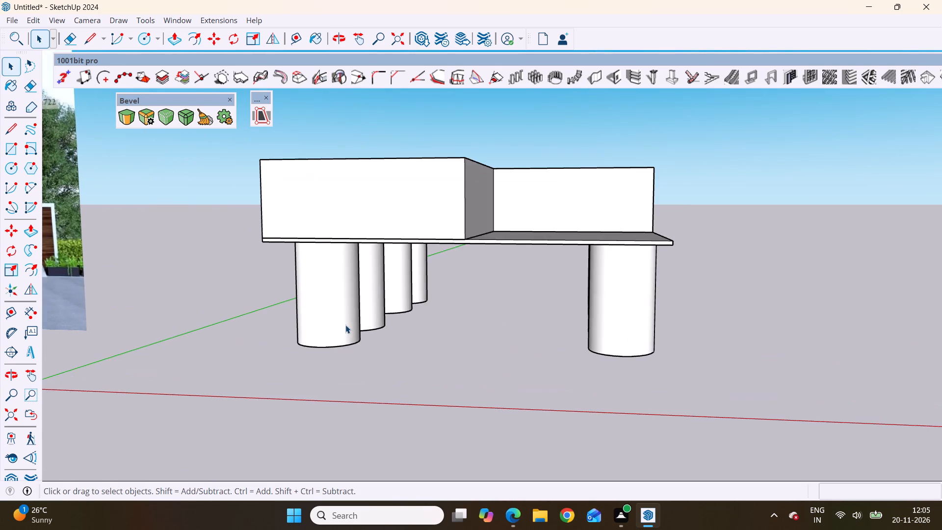
scroll(345, 325, up, 7)
middle_drag(356, 308, 330, 107)
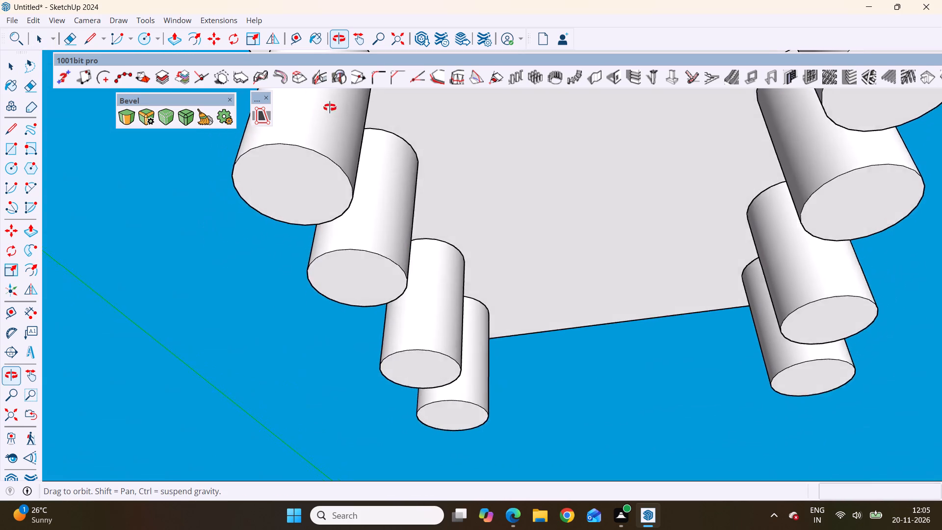
middle_drag(330, 107, 316, 311)
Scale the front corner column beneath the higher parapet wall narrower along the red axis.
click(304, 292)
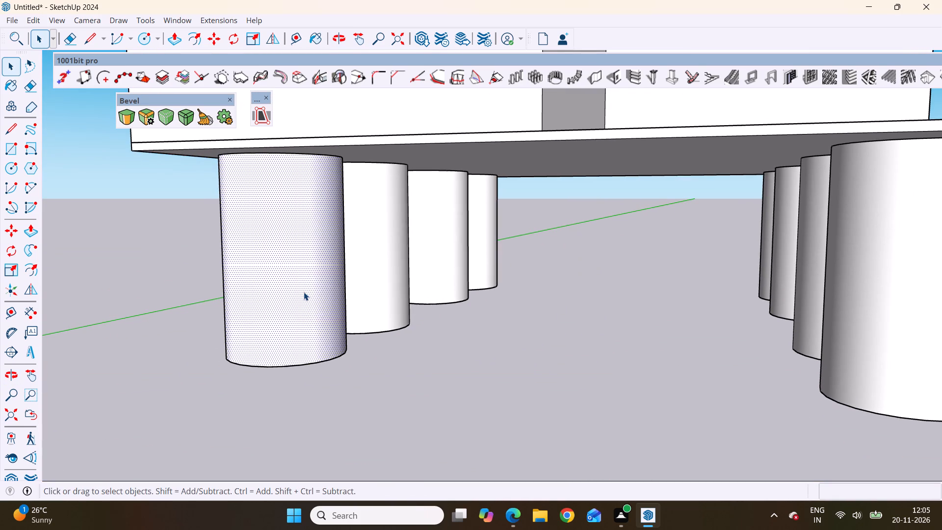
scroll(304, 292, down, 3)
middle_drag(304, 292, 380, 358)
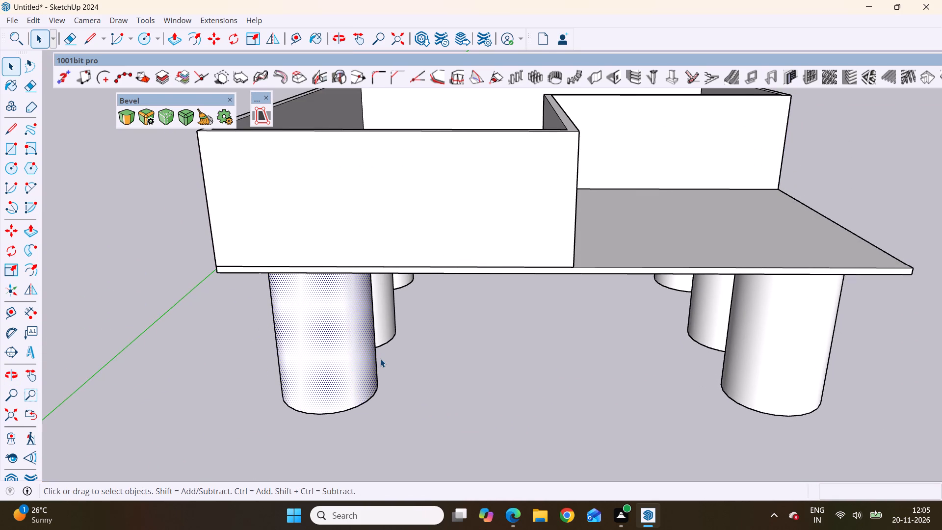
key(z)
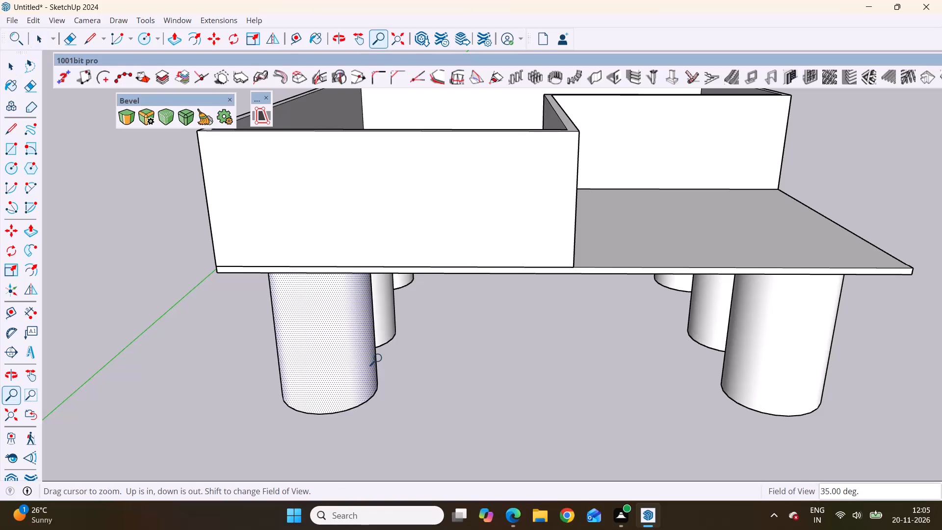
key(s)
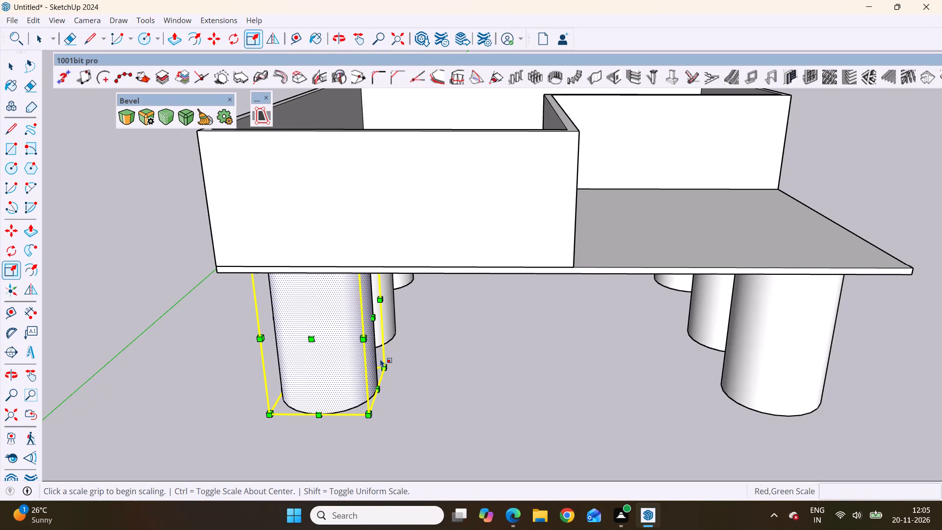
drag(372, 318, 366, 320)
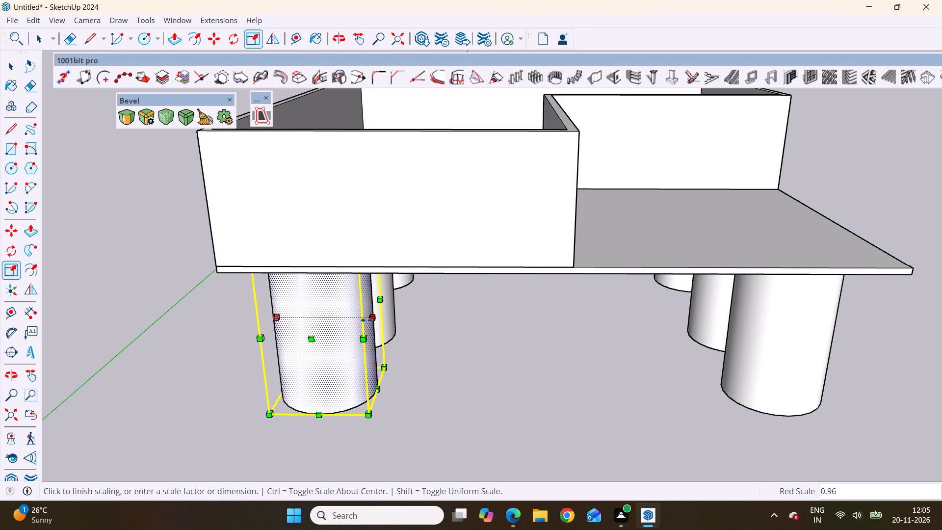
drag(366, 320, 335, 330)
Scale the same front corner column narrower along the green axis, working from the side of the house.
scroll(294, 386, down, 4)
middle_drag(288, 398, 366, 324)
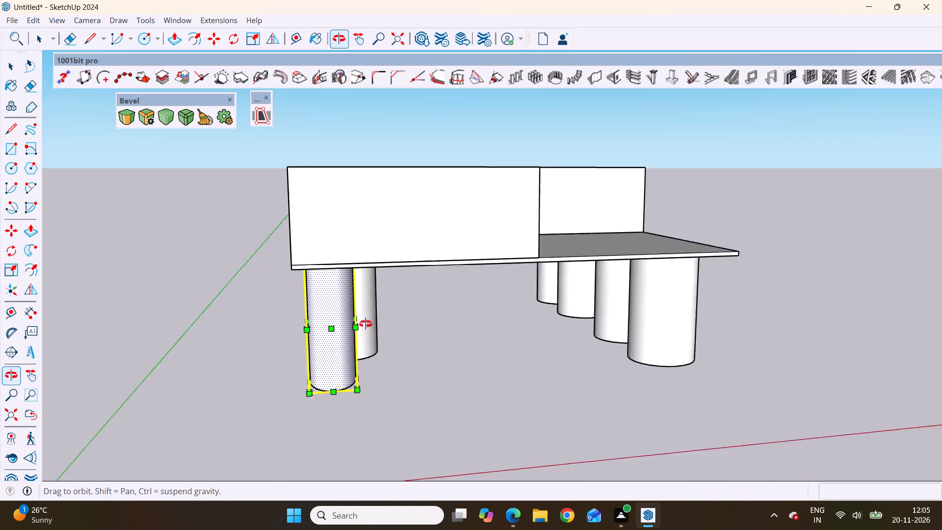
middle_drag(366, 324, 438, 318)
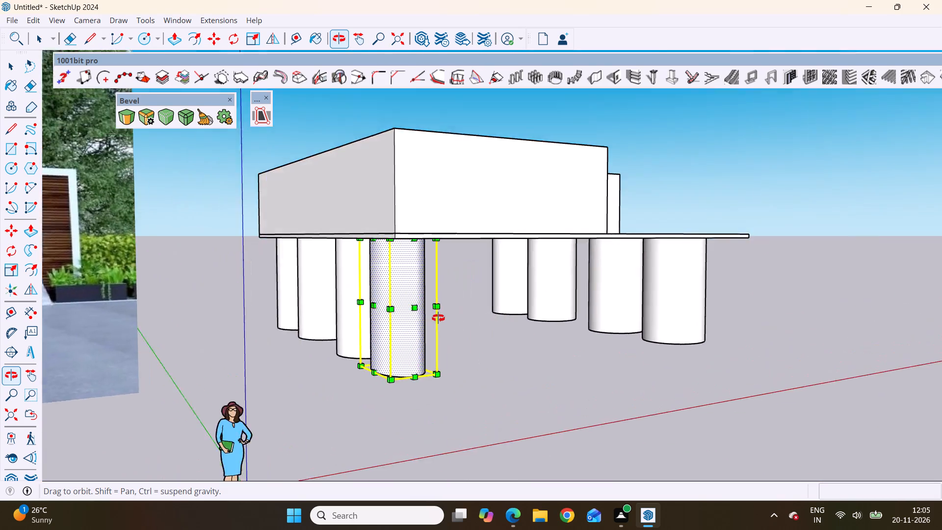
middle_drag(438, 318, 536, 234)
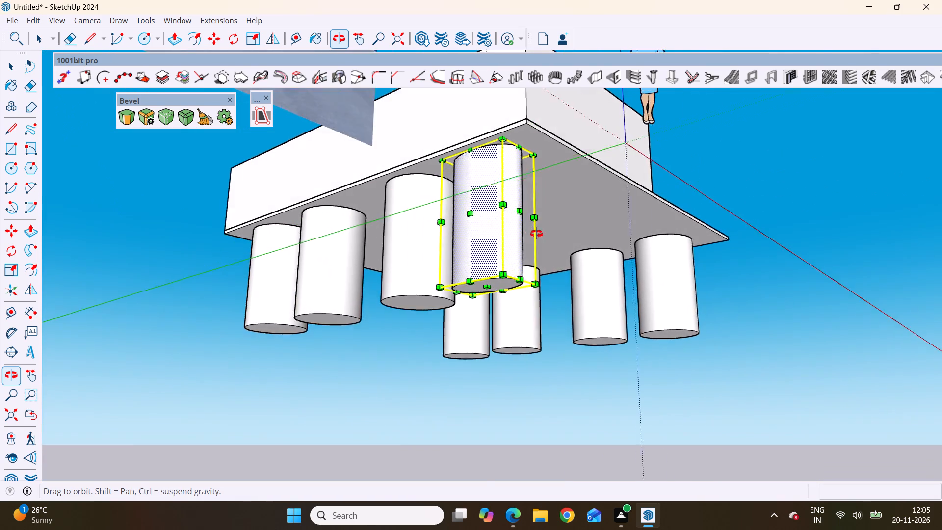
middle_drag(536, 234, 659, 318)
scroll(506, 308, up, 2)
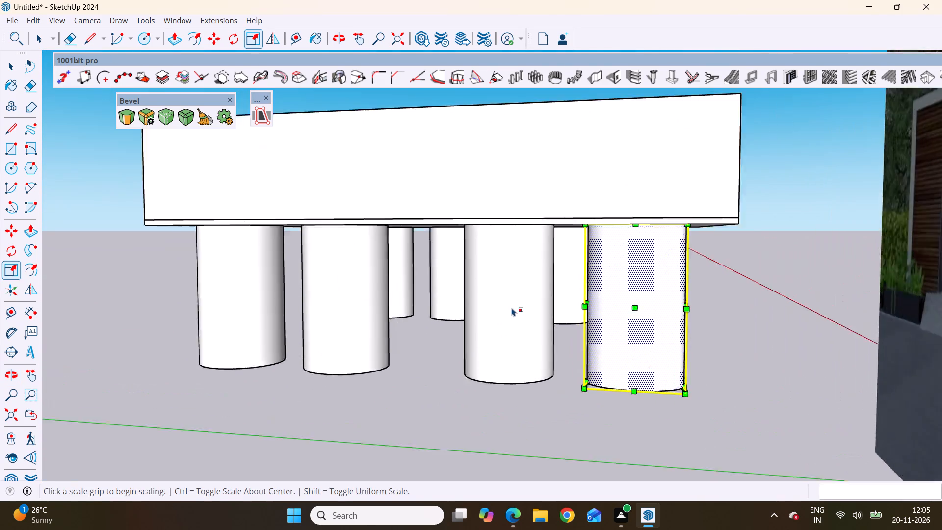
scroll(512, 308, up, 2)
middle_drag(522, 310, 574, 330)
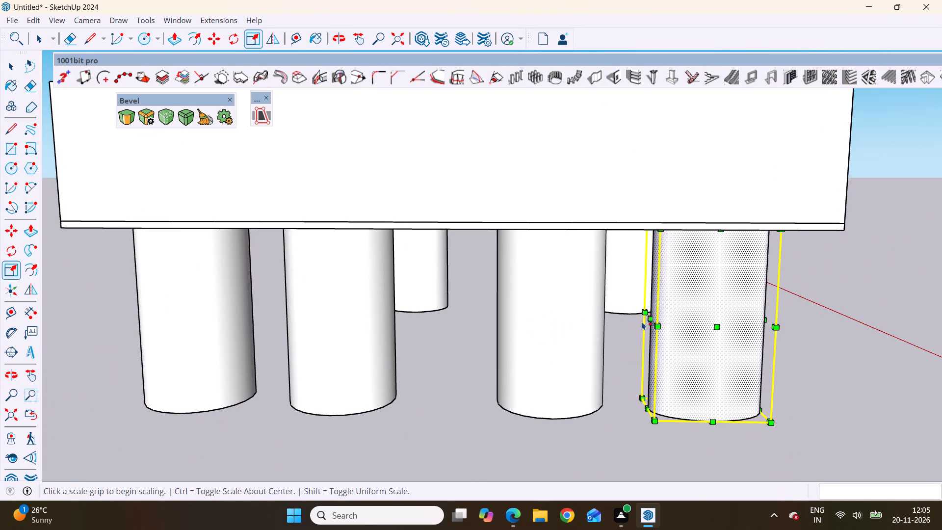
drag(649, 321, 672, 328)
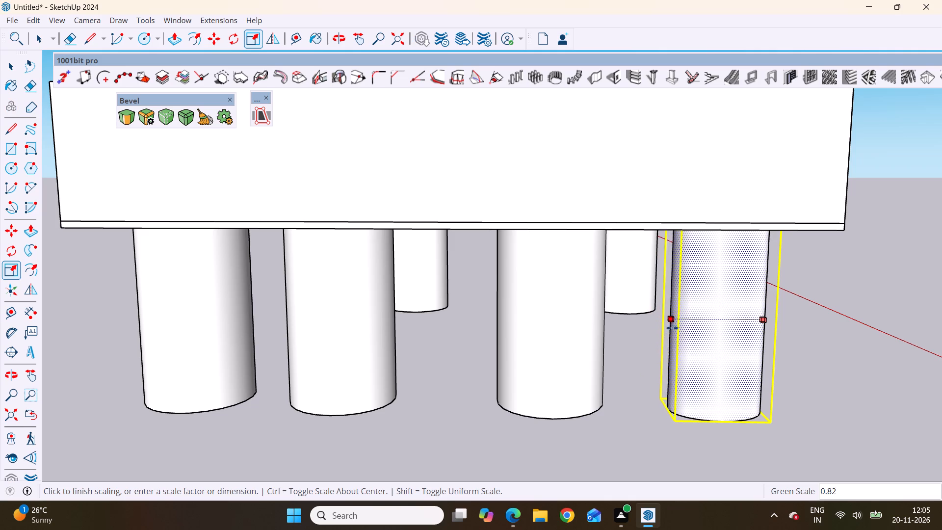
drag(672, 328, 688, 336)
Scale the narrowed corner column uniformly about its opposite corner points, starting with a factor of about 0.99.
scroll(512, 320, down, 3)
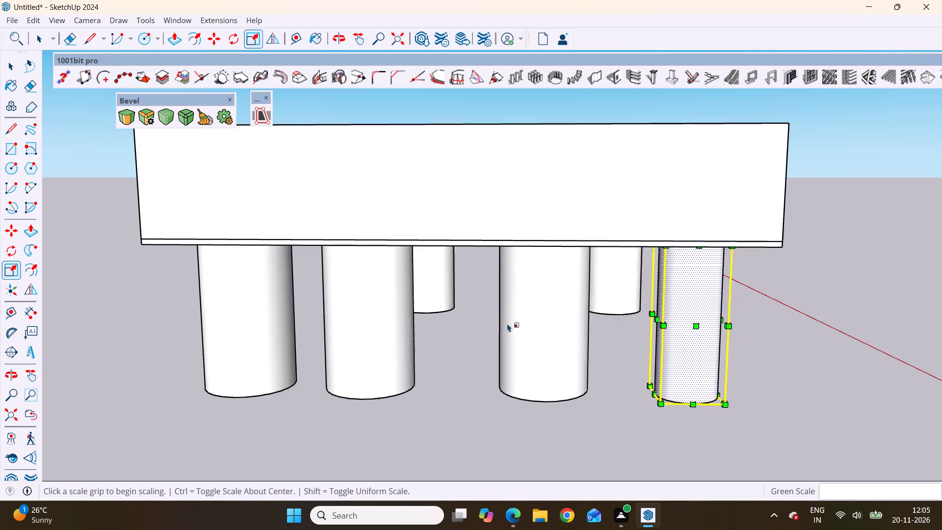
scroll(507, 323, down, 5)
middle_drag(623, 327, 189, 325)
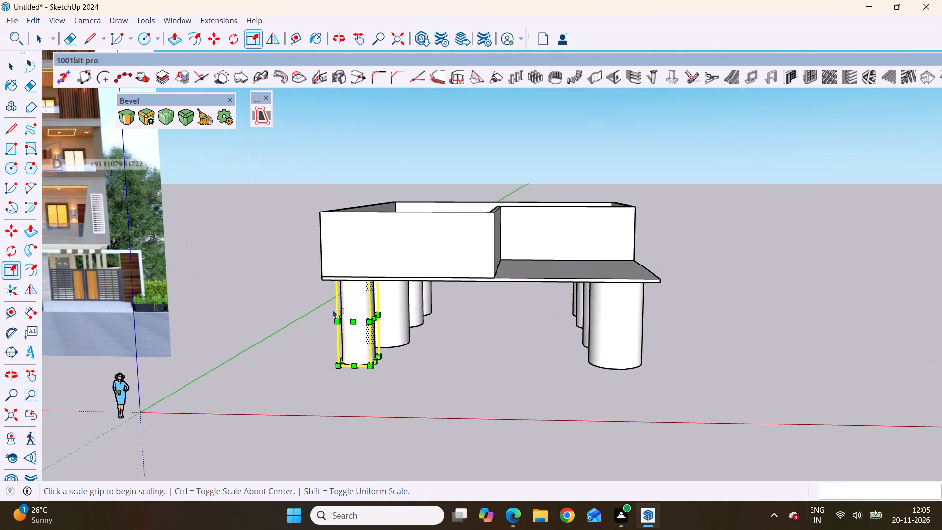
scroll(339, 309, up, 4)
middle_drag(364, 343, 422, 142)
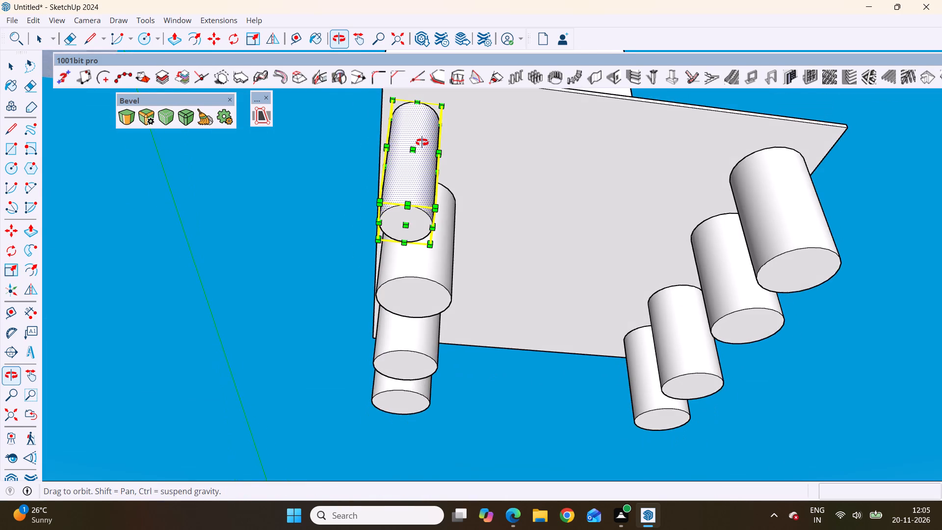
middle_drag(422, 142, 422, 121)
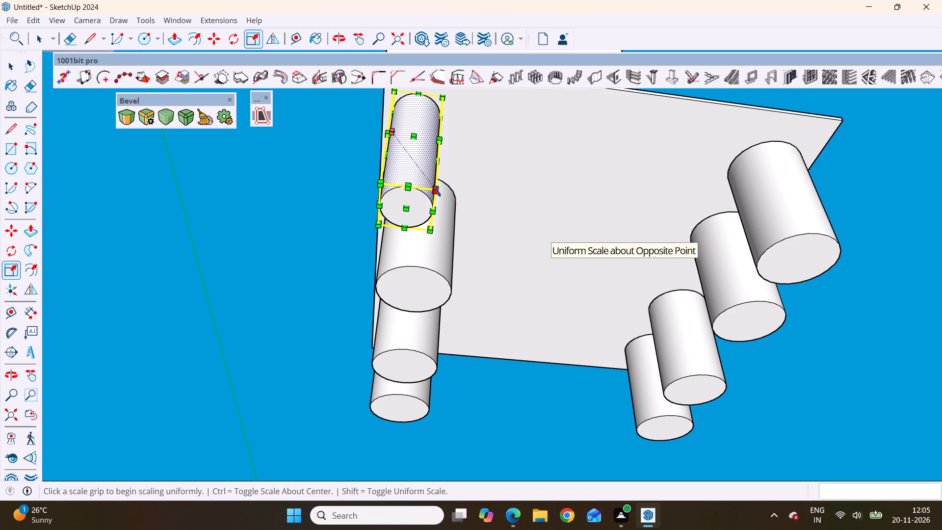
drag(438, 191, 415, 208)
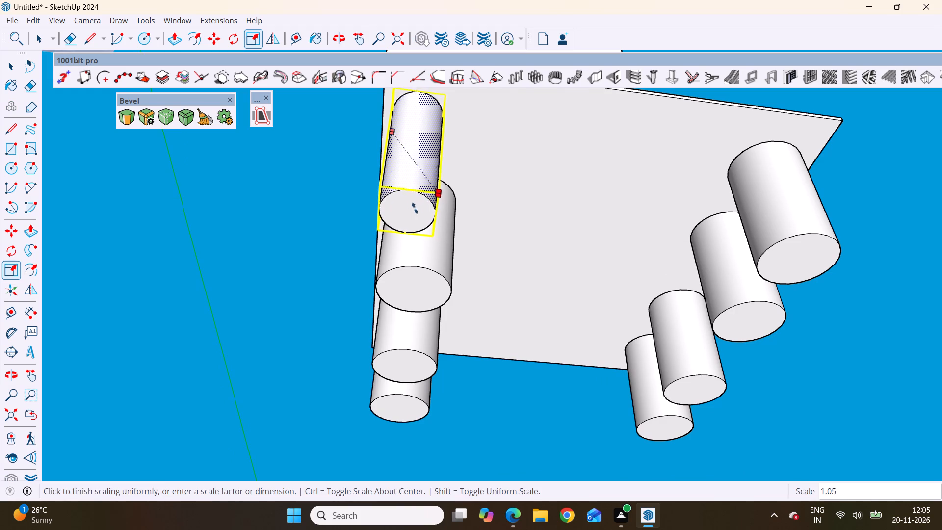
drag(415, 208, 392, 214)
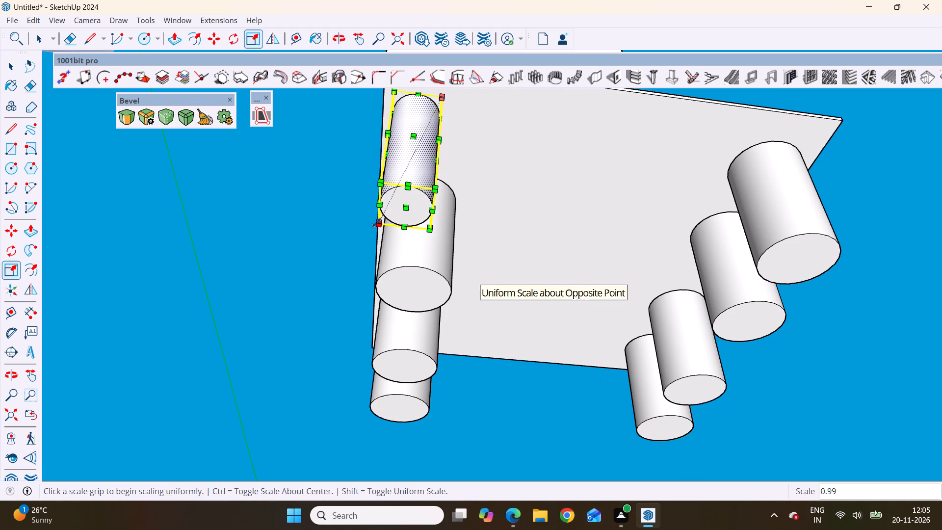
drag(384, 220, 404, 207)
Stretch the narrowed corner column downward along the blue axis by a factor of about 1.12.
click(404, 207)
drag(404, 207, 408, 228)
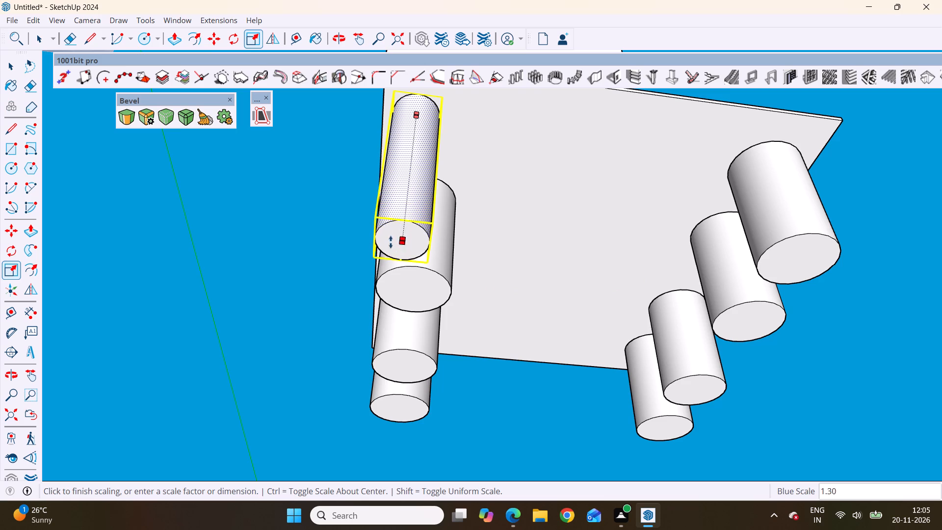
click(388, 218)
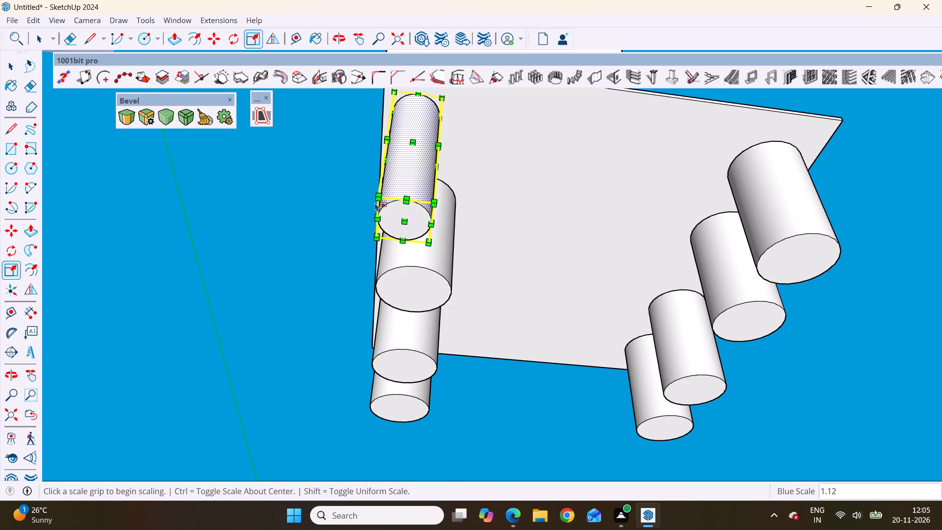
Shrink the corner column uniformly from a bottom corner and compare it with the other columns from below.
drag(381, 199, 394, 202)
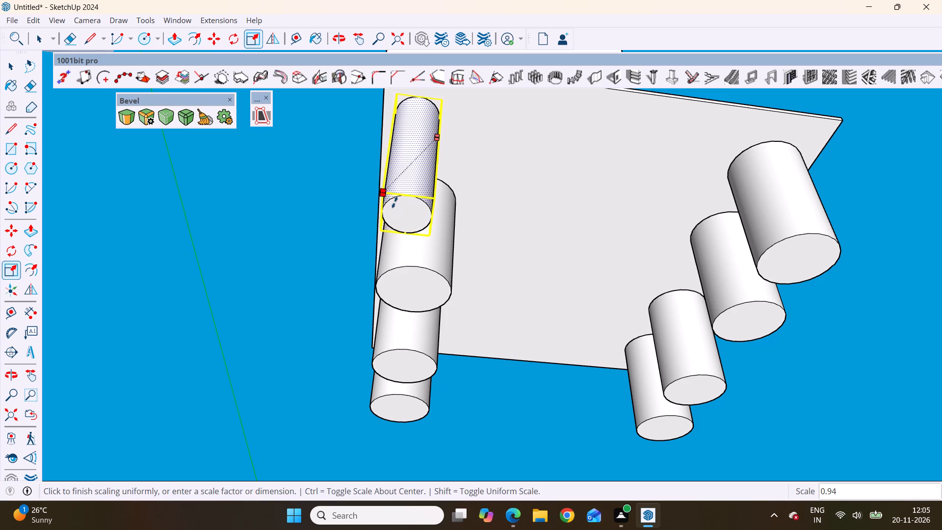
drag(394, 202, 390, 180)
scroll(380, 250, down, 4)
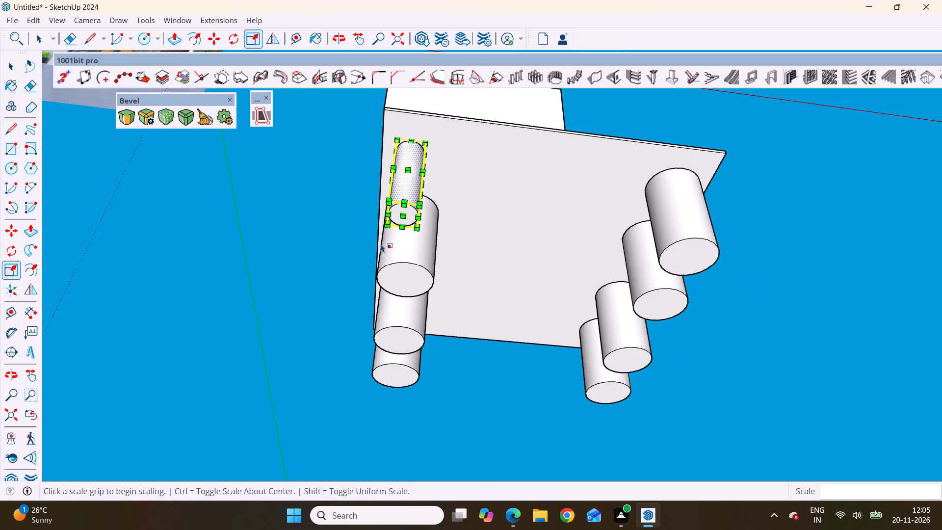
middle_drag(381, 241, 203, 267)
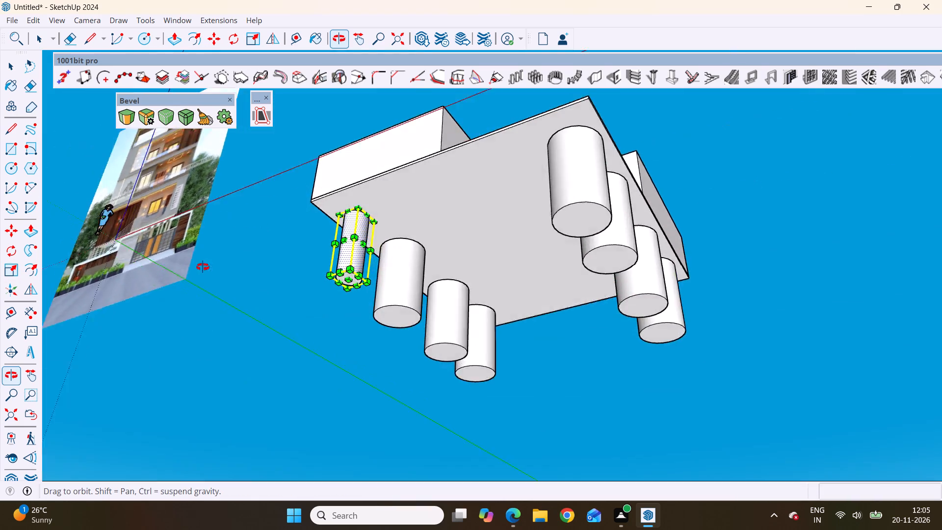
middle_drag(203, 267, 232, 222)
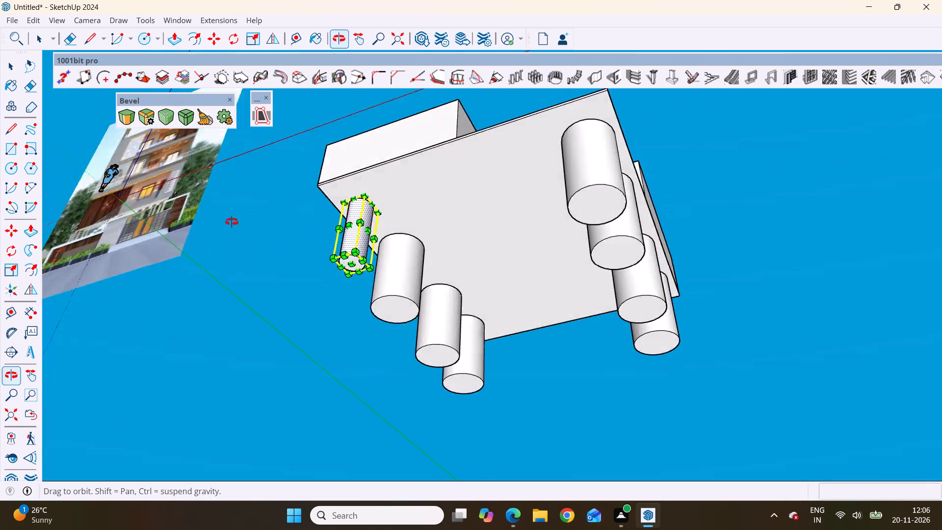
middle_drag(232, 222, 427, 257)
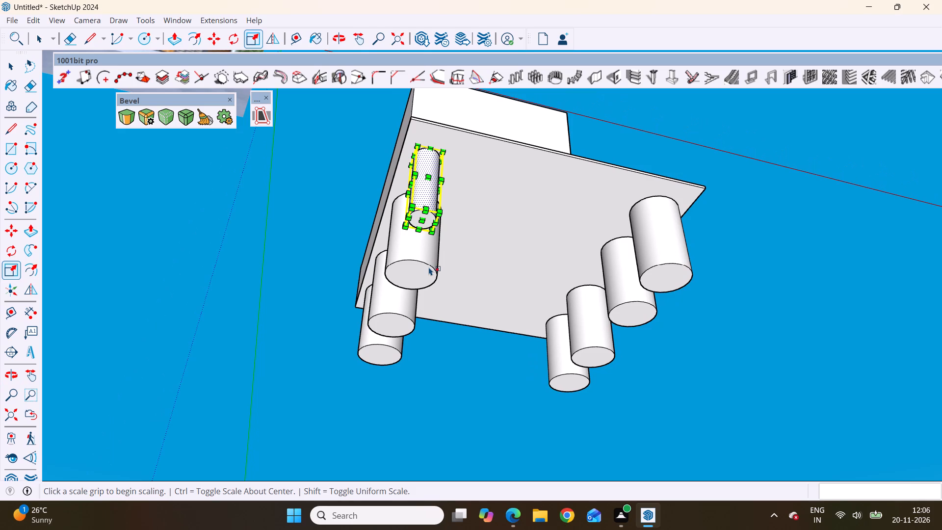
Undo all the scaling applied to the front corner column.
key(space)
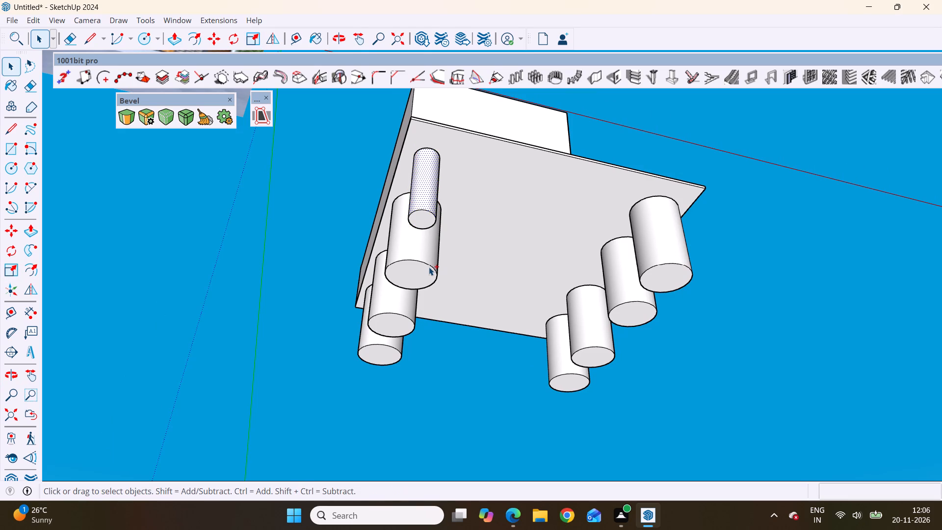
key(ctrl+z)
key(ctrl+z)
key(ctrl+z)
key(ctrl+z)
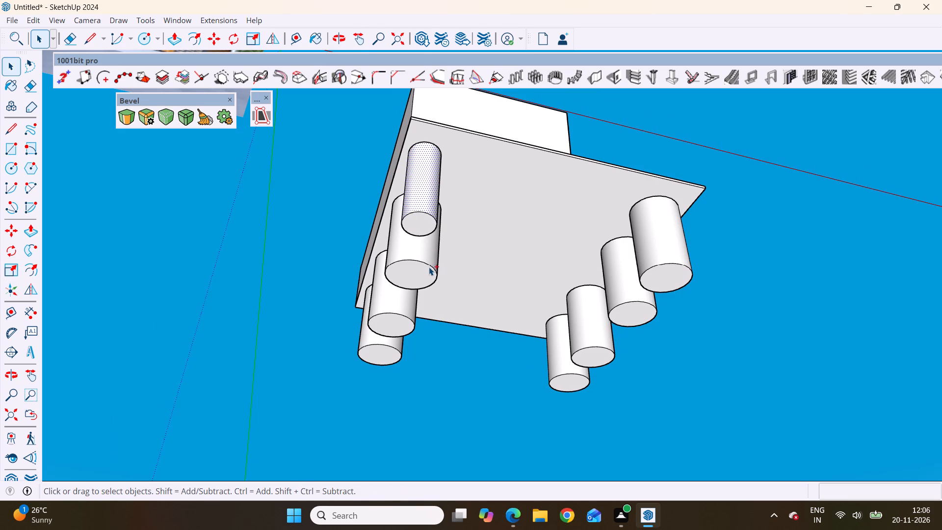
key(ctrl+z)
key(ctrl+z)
Undo the Push/Pull of the three columns nearest the red axis along the slab edge opposite the scaled column.
key(ctrl+z)
key(ctrl+z)
key(ctrl+z)
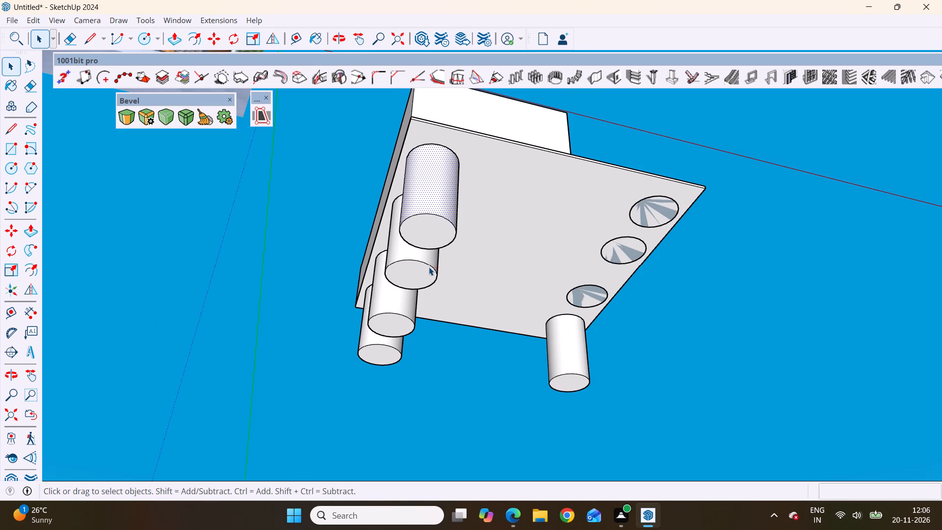
Undo the remaining columns and their base circles until the underside of the floor slab is blank.
key(ctrl+z)
key(ctrl+z)
key(ctrl+z)
key(ctrl+z)
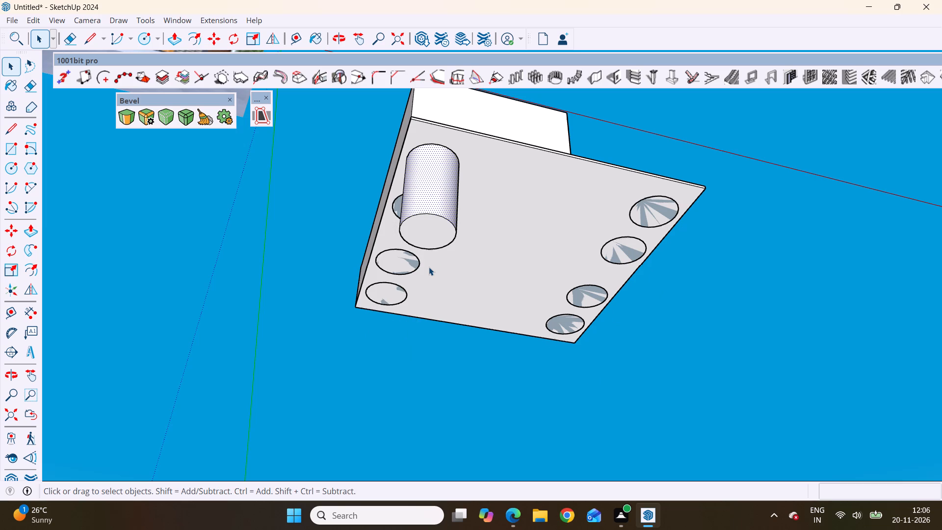
key(ctrl+z)
key(ctrl+z)
key(ctrl+z)
key(ctrl+z)
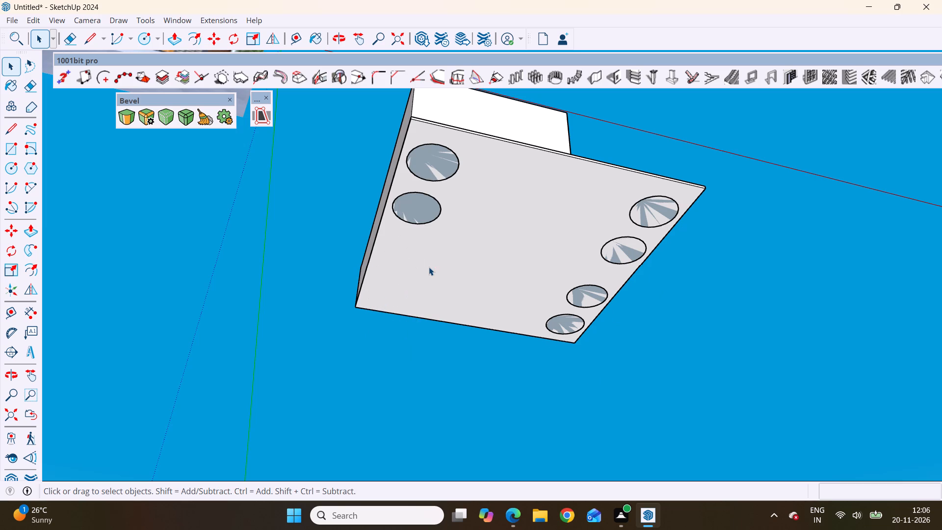
key(ctrl+z)
key(ctrl+z)
key(ctrl+z)
key(ctrl+z)
key(ctrl+z)
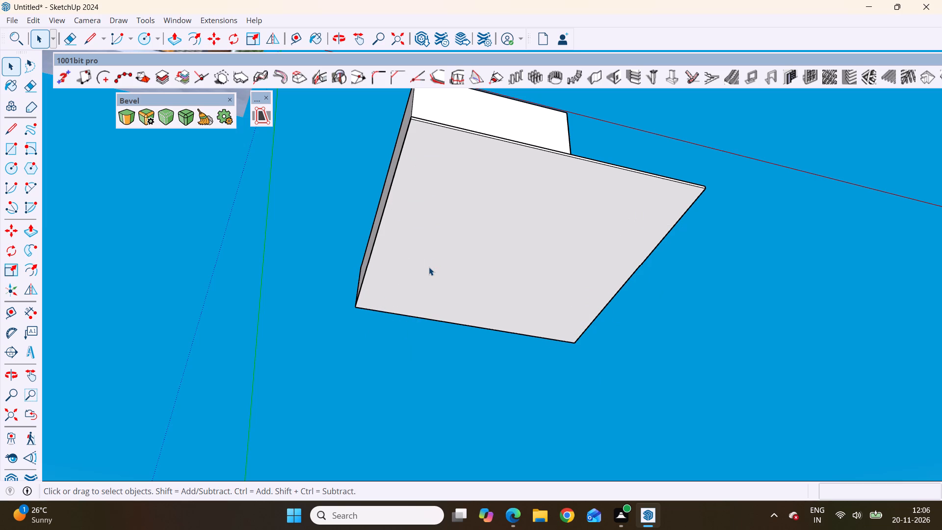
Draw a circle of about 1' 9 3/4" radius on the slab's underside near the front corner closest to the origin.
key(c)
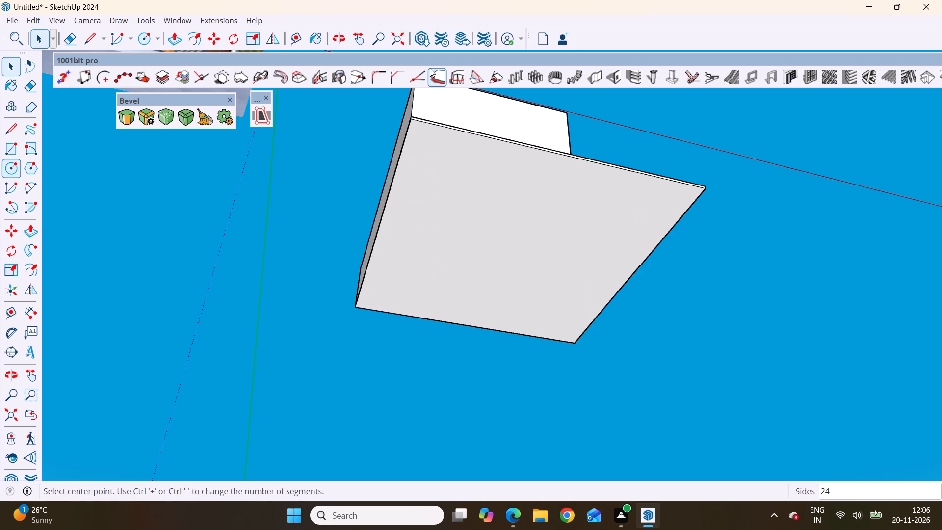
click(419, 148)
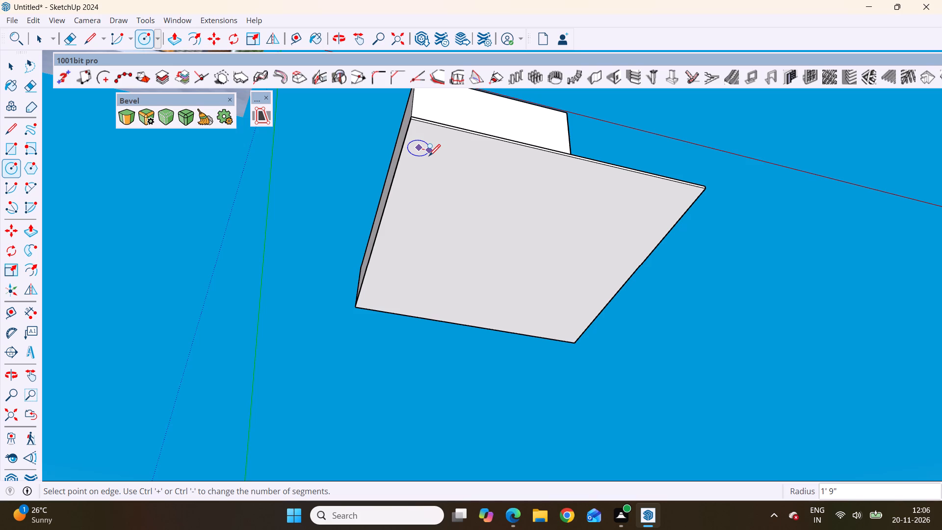
scroll(270, 415, up, 1)
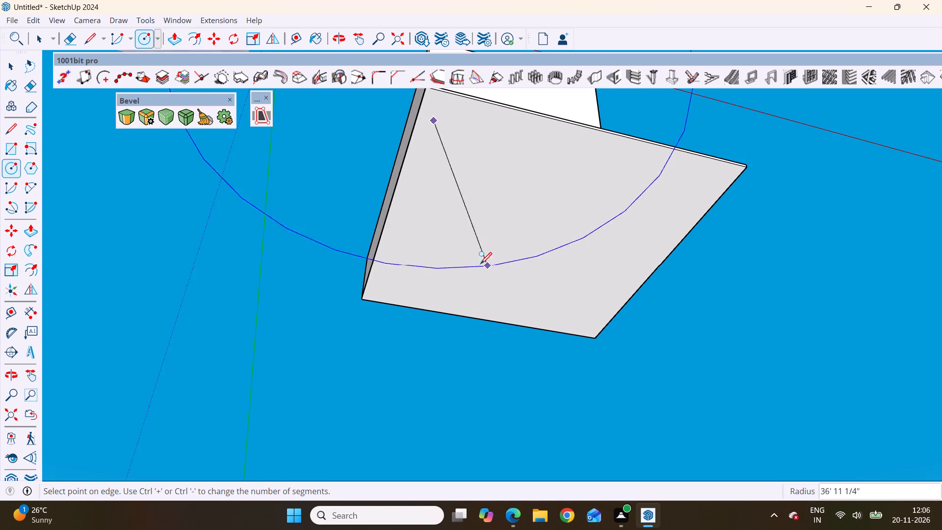
scroll(447, 132, down, 4)
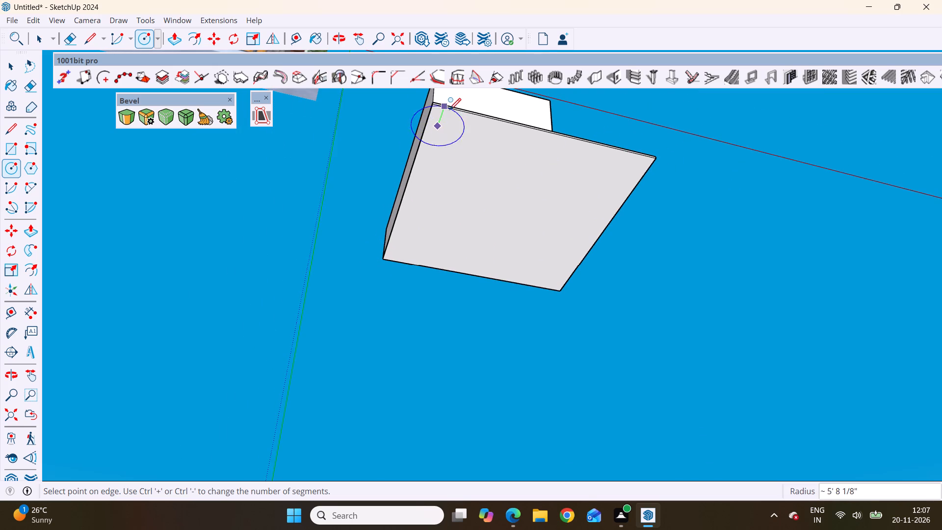
scroll(449, 107, up, 12)
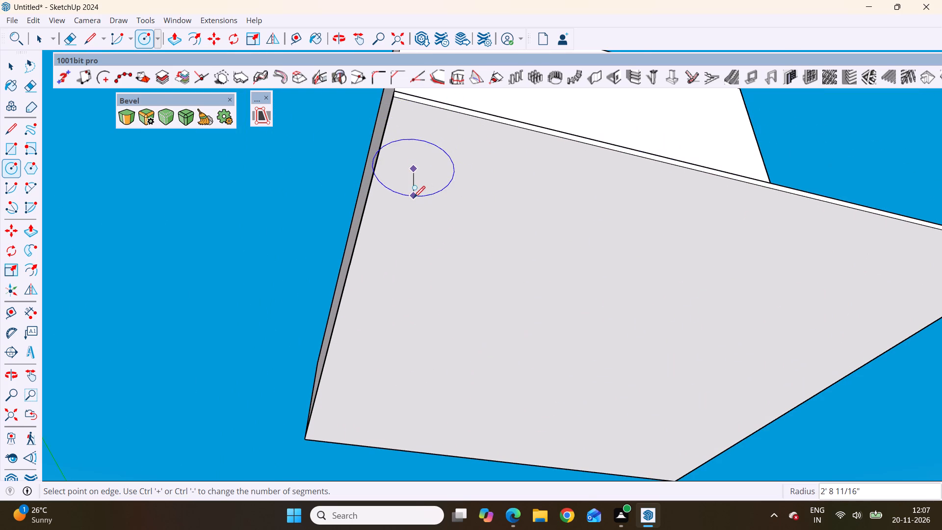
click(419, 187)
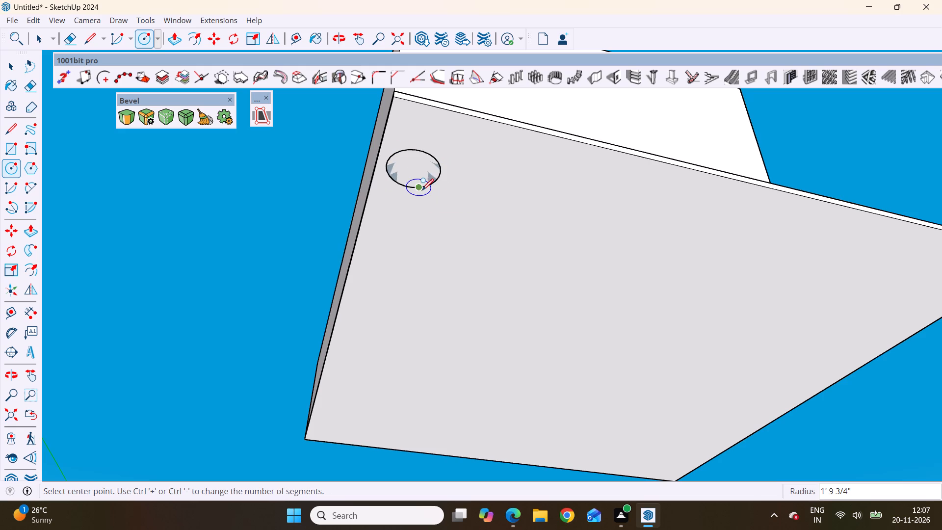
Push/Pull the corner circle about 2 1/2" down from the slab's underside.
scroll(392, 114, down, 8)
middle_drag(441, 112, 472, 256)
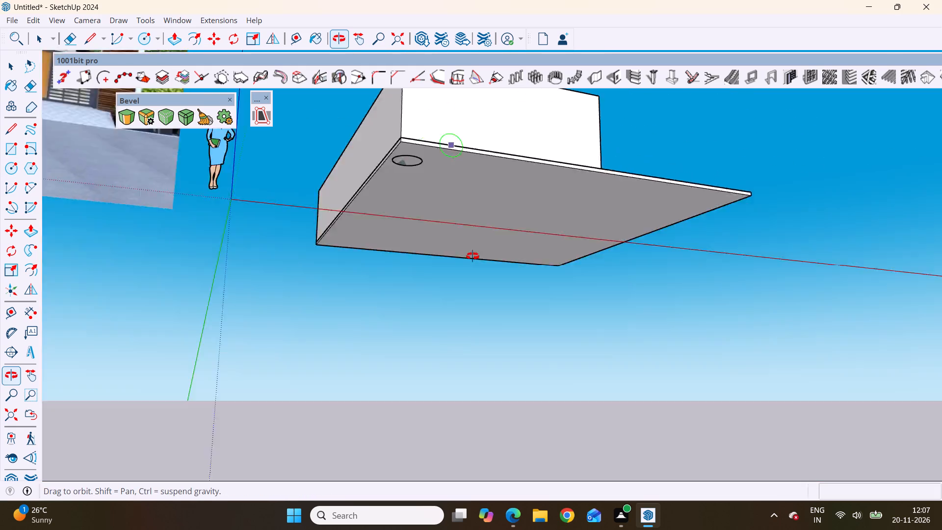
middle_drag(472, 256, 409, 185)
scroll(407, 163, up, 5)
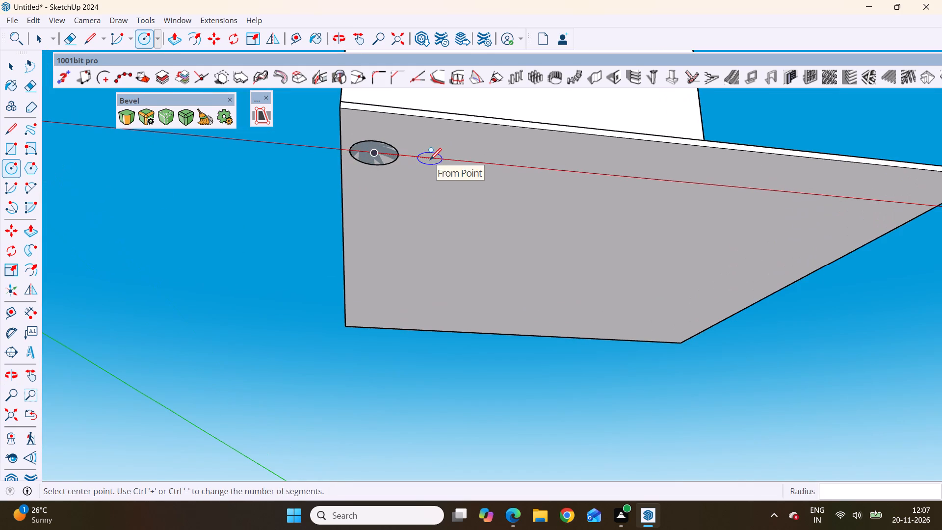
key(space)
key(p)
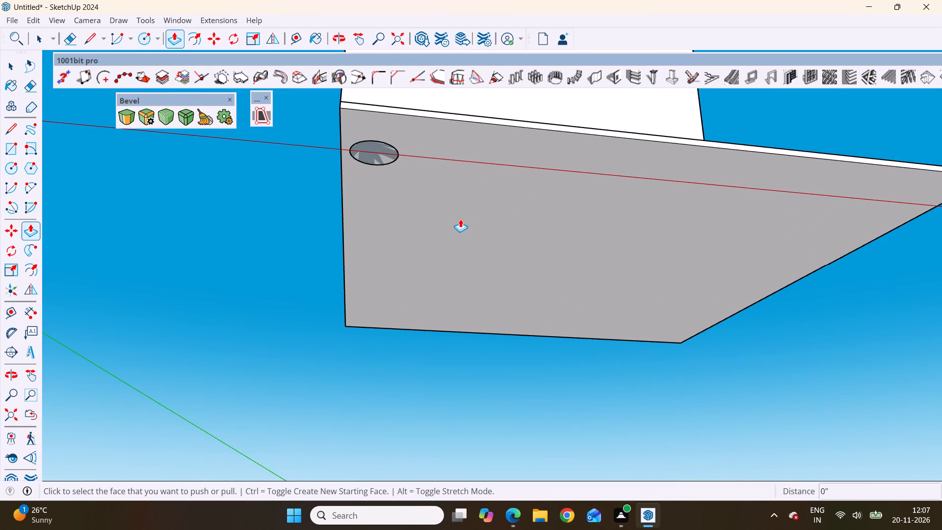
click(377, 150)
scroll(370, 155, up, 4)
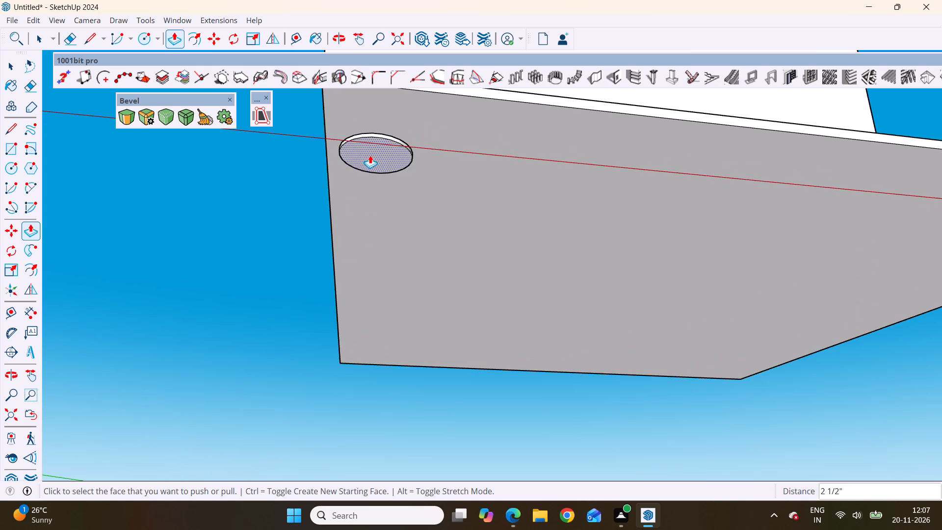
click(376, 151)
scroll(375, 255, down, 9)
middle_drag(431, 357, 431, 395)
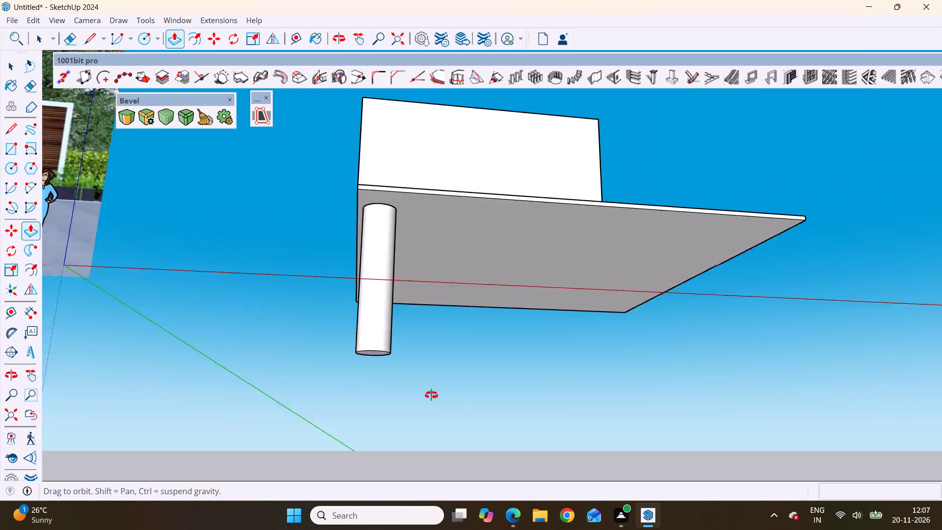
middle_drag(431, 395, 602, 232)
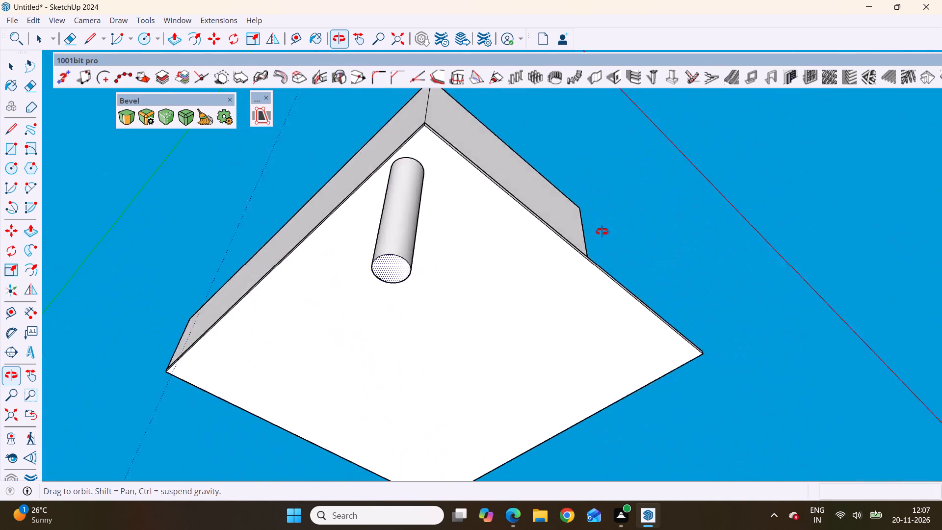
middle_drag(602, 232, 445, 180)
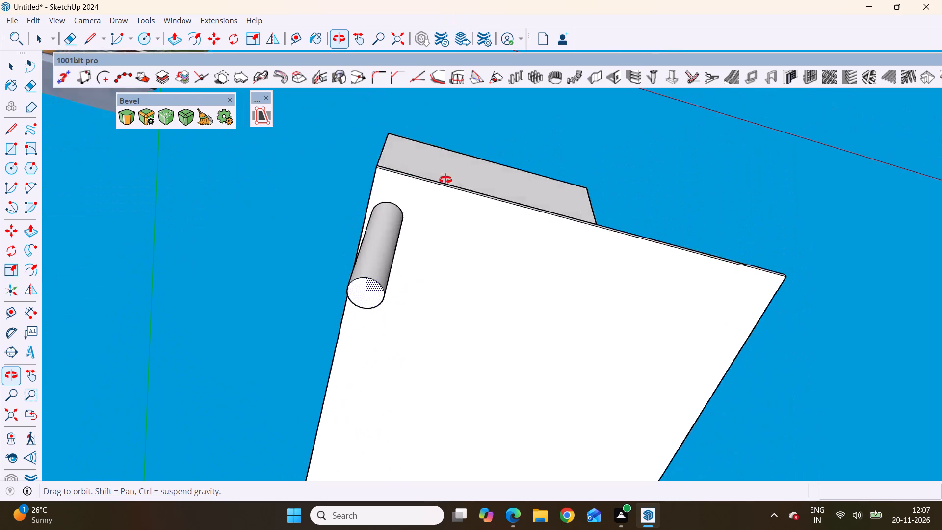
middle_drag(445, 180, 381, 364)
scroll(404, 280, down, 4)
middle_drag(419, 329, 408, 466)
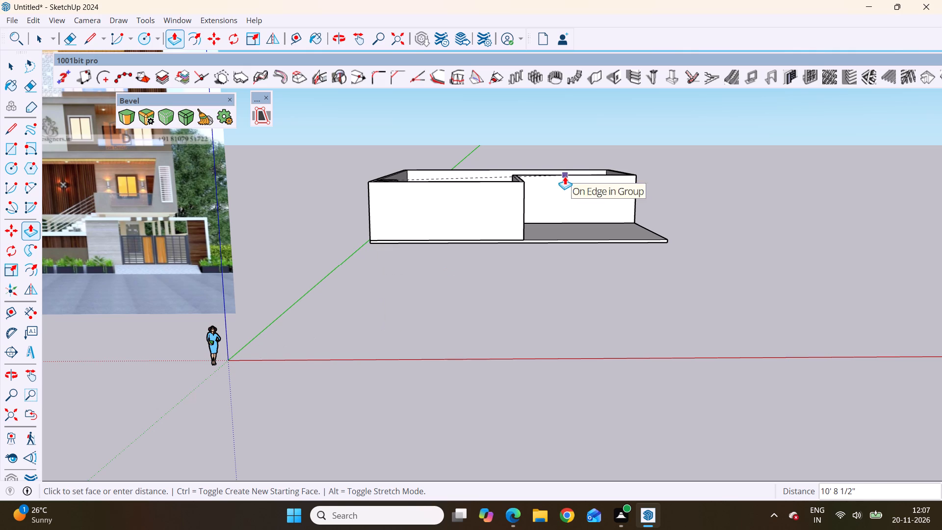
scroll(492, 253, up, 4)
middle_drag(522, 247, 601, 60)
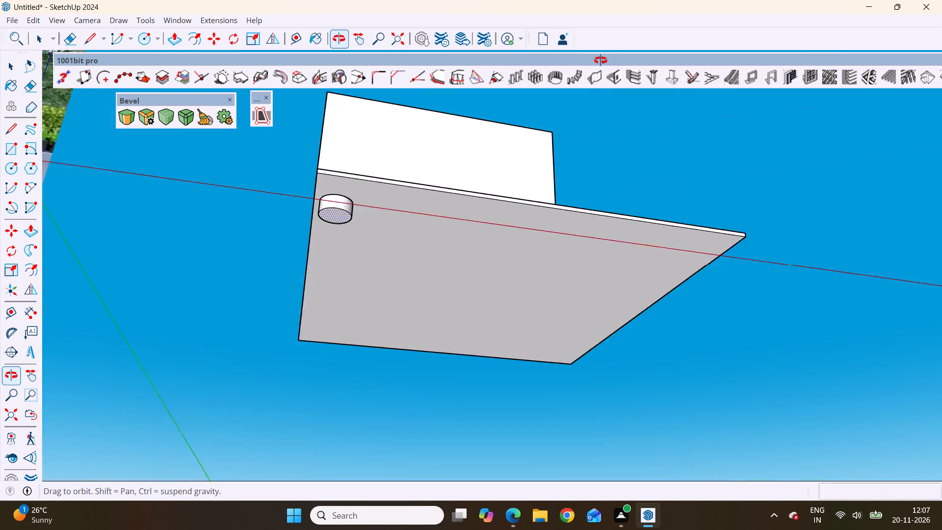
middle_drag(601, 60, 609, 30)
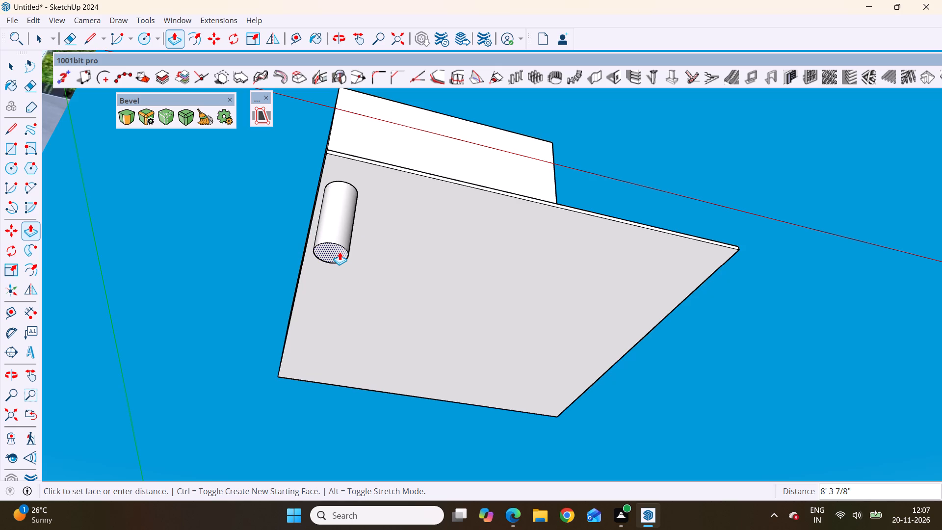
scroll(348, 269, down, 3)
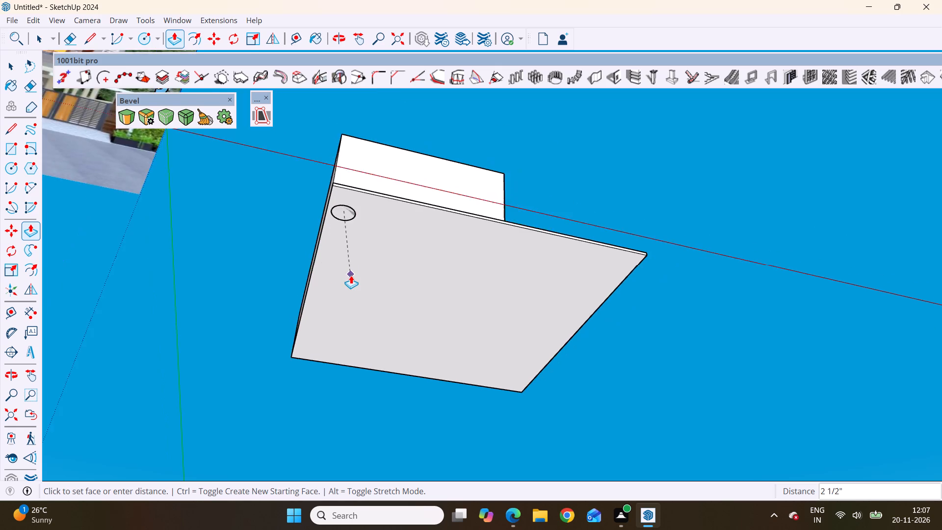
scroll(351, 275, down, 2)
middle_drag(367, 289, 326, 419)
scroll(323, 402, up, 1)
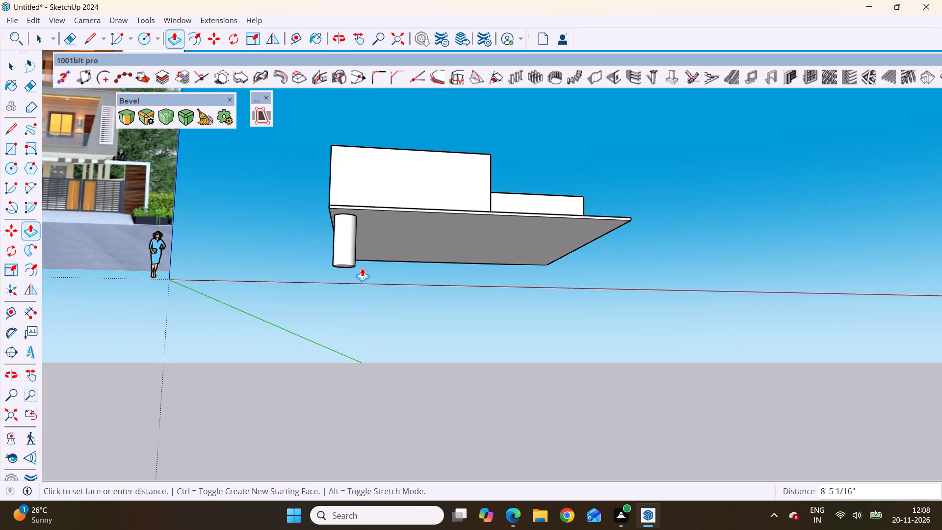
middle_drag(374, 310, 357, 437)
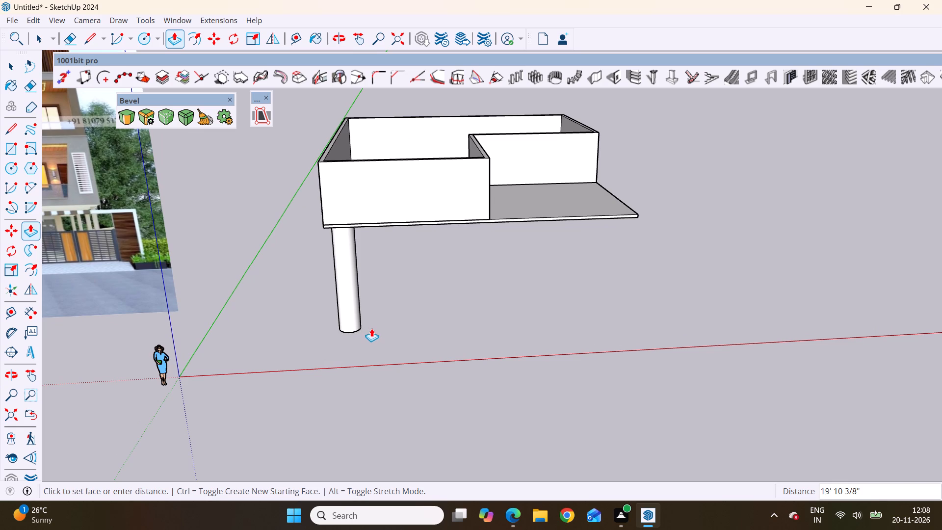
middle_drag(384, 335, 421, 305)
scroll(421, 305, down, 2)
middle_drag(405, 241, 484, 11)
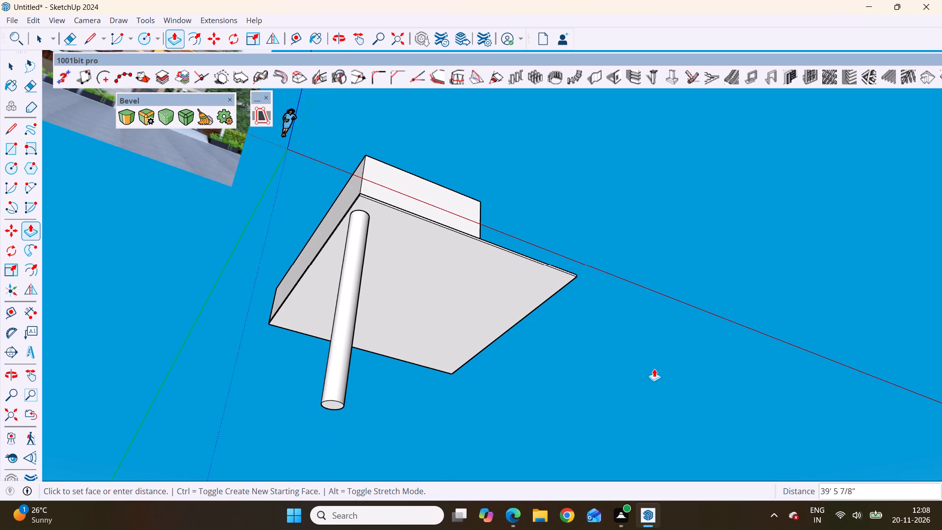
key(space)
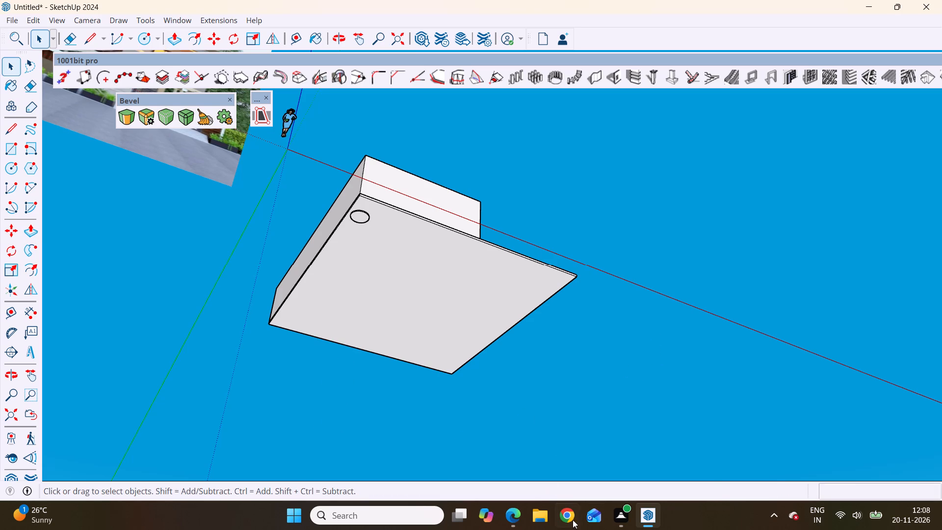
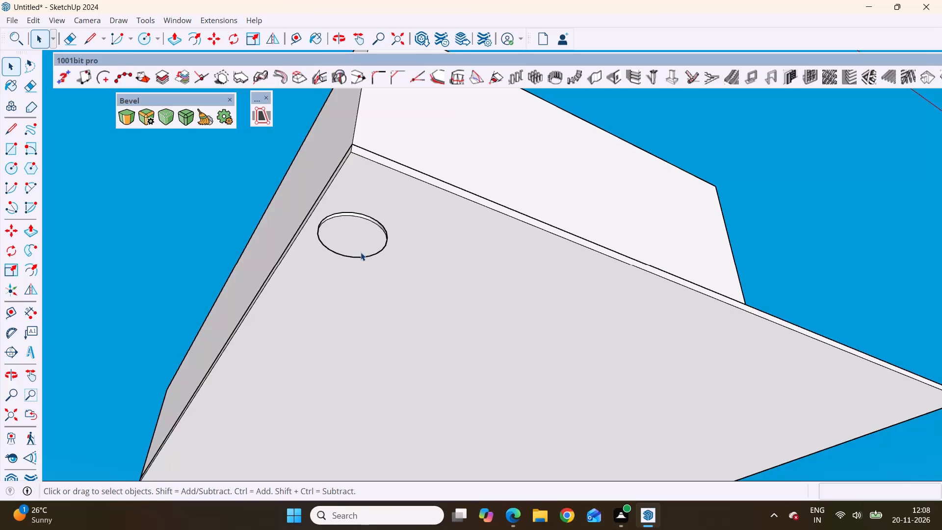
Undo the Push/Pull of the circle near the slab's front corner and the circle itself, leaving the slab's underside blank.
key(ctrl+z)
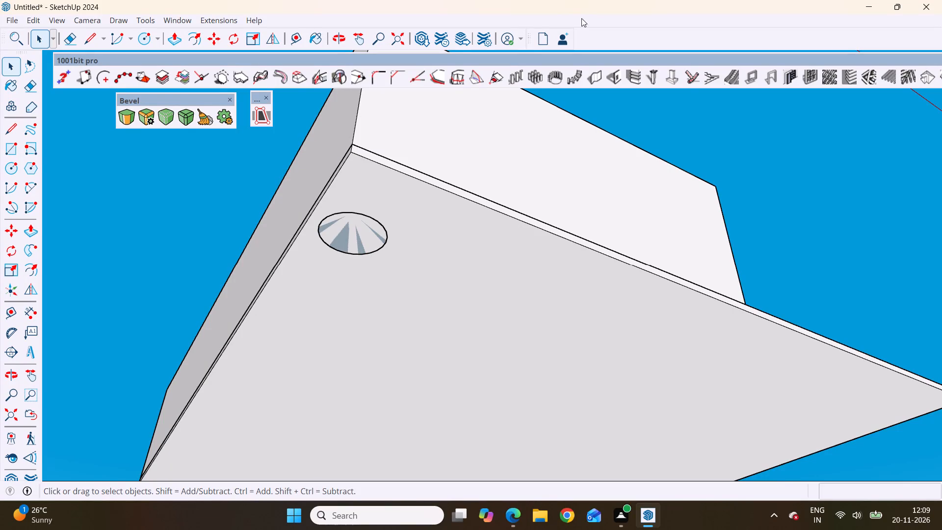
scroll(377, 226, down, 4)
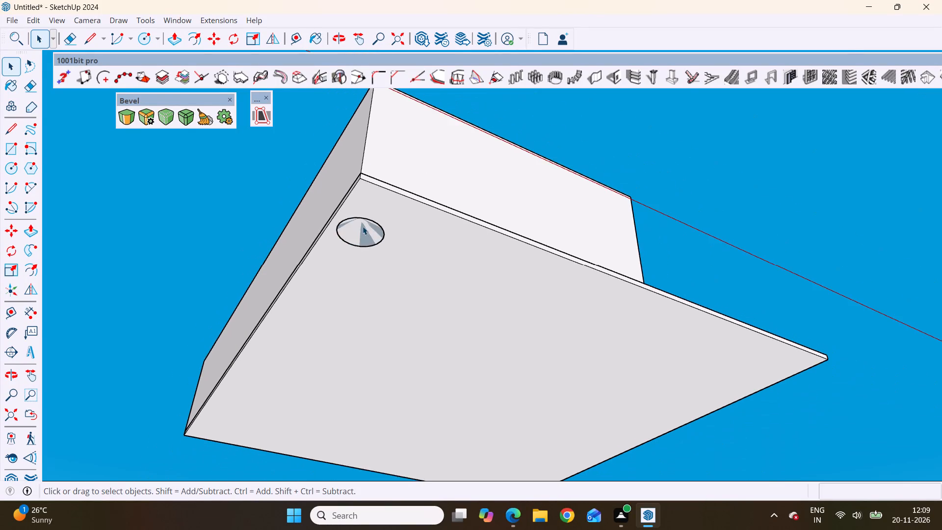
scroll(350, 211, down, 5)
click(356, 222)
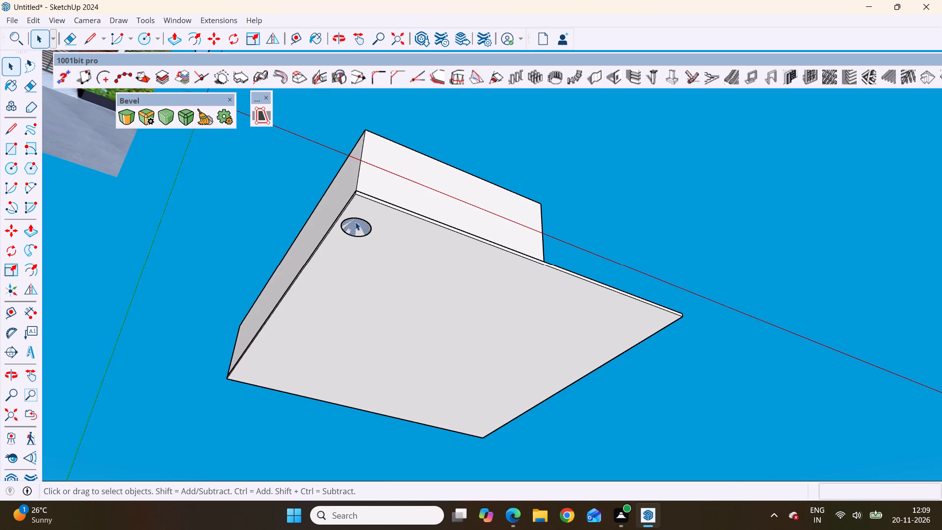
scroll(355, 222, up, 8)
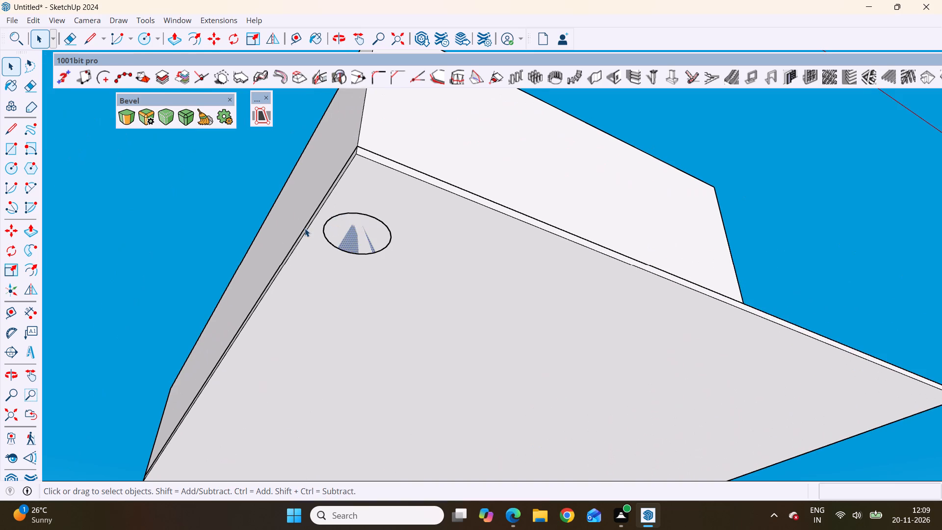
key(l)
key(space)
scroll(413, 226, down, 6)
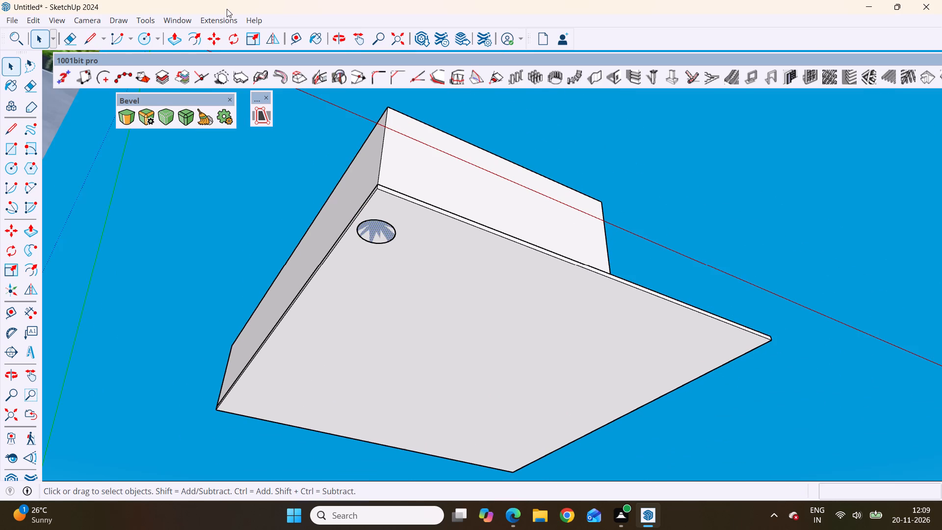
key(ctrl+z)
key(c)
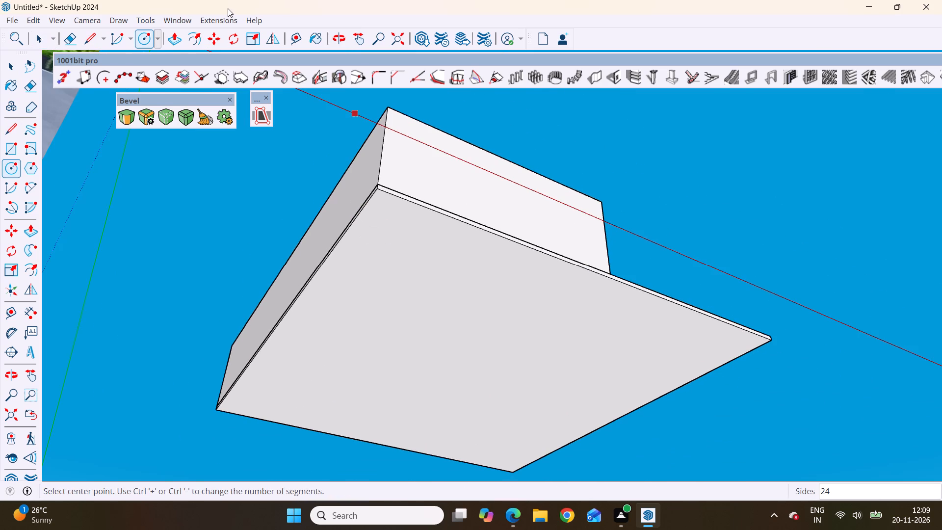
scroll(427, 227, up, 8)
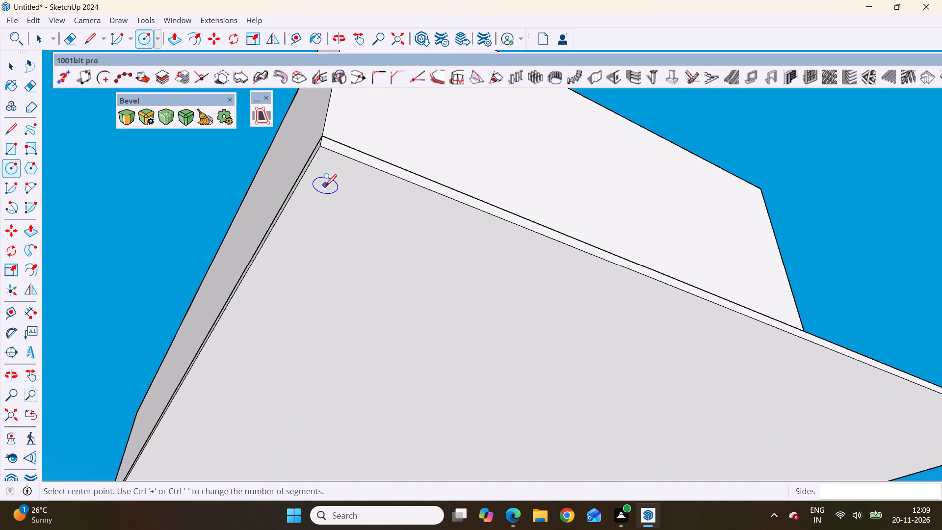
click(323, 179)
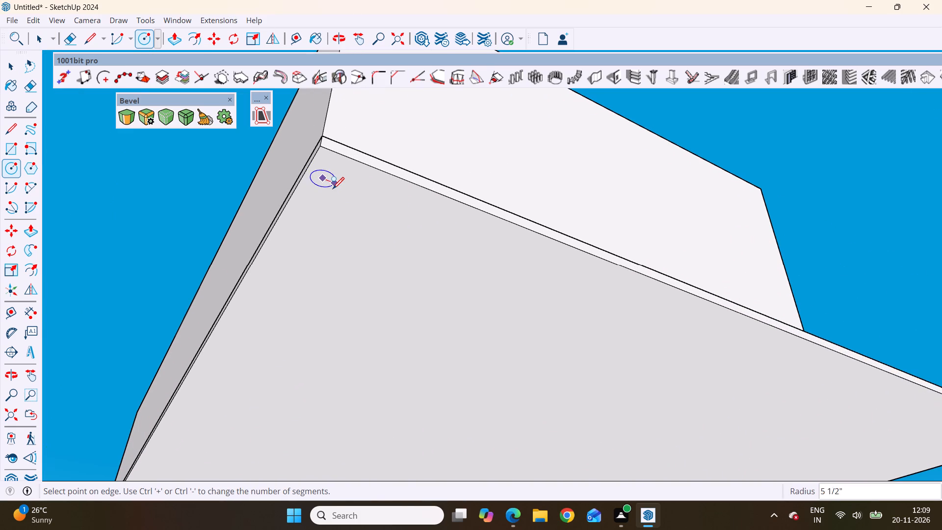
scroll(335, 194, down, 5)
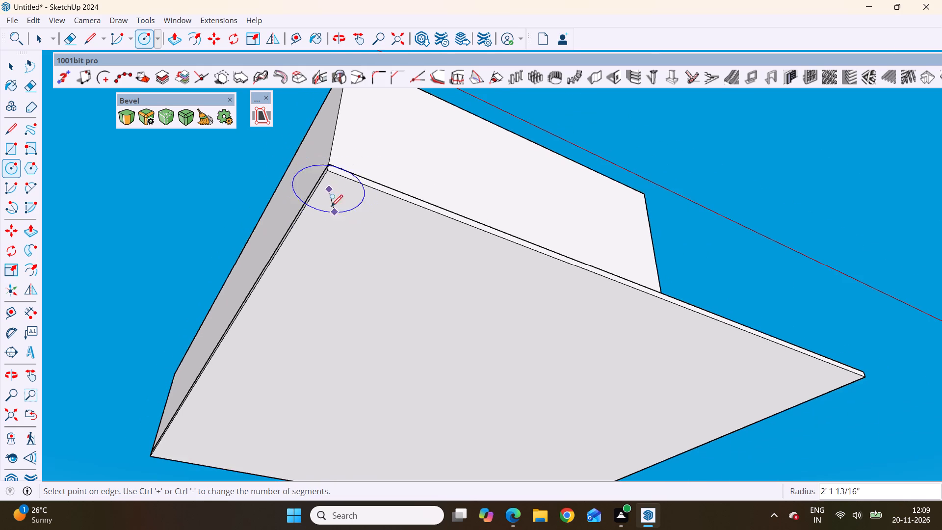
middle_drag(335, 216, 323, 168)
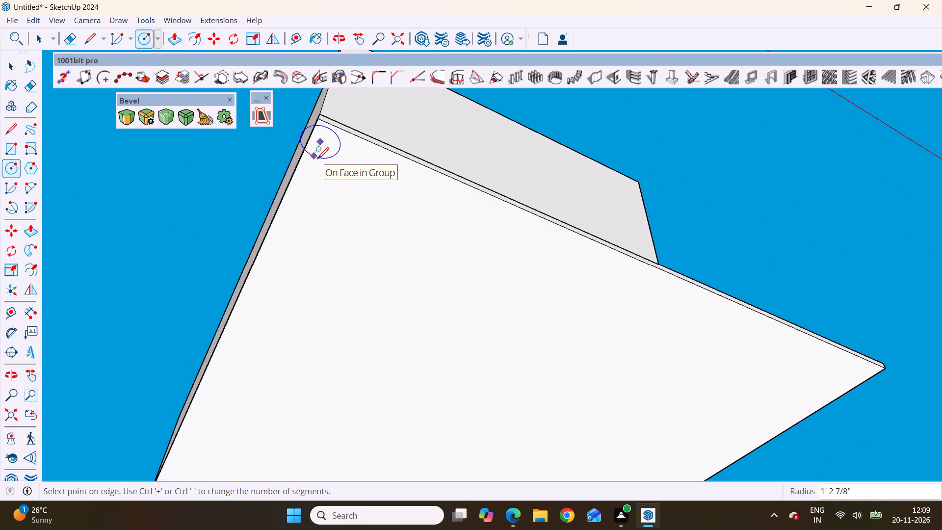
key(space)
Draw a circle of about 1' 3 3/4" radius on the slab's underside near the front corner closest to the origin.
key(c)
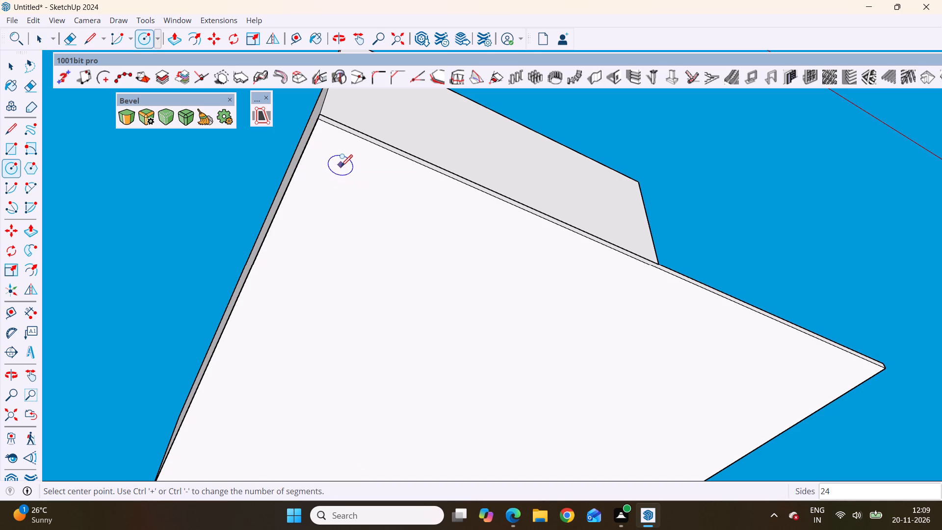
click(339, 163)
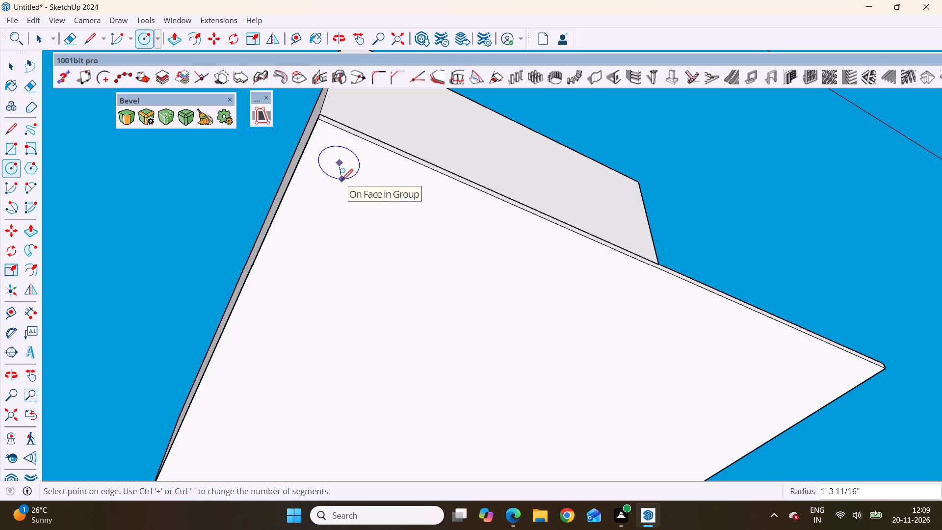
click(341, 180)
scroll(315, 153, down, 4)
scroll(354, 164, down, 3)
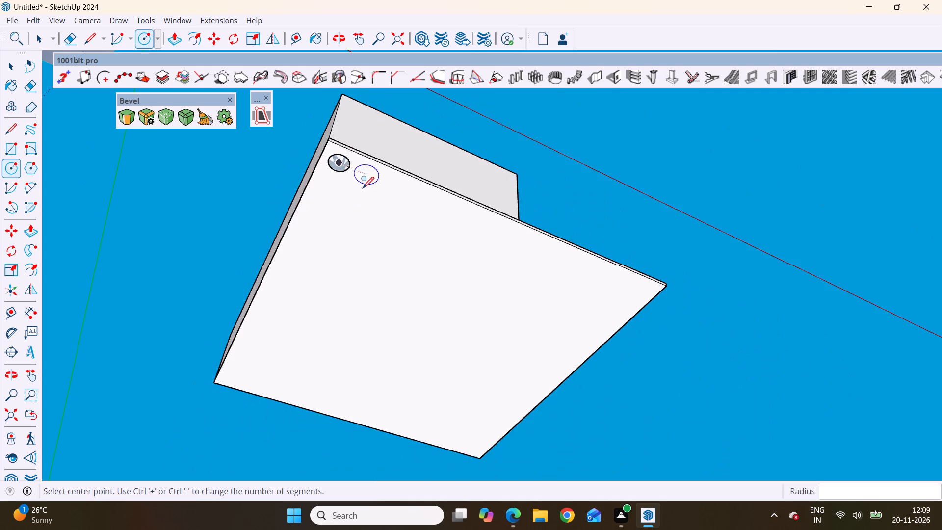
key(space)
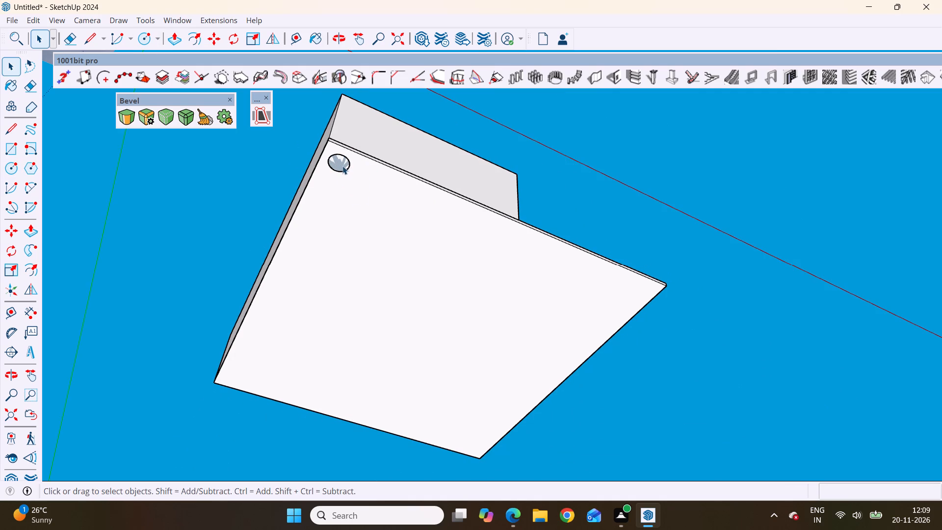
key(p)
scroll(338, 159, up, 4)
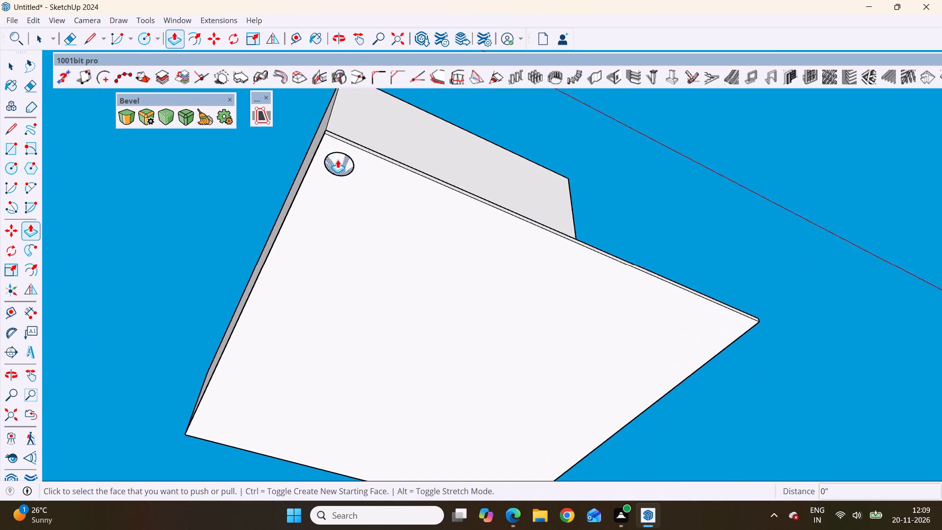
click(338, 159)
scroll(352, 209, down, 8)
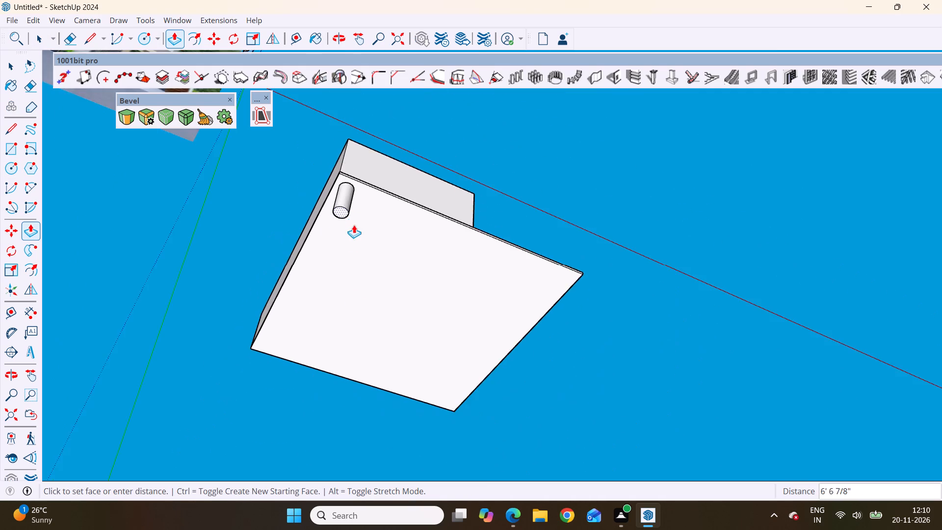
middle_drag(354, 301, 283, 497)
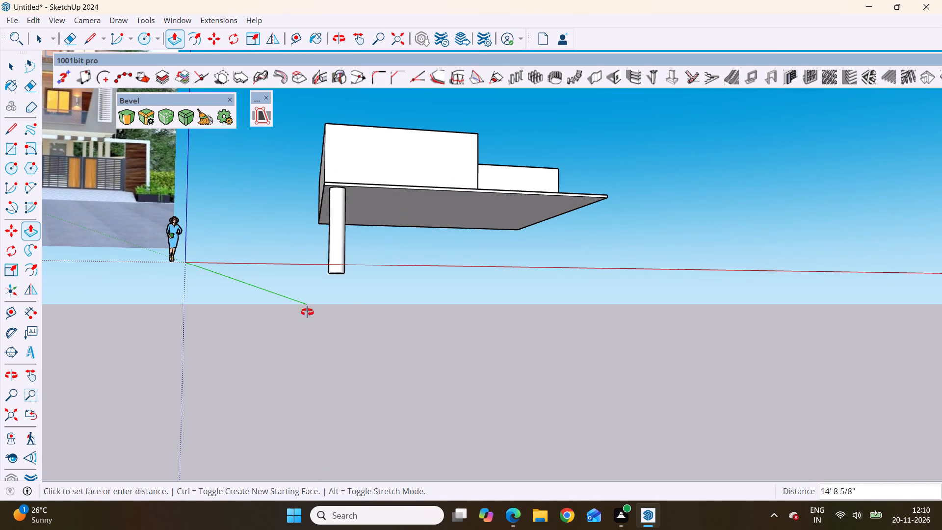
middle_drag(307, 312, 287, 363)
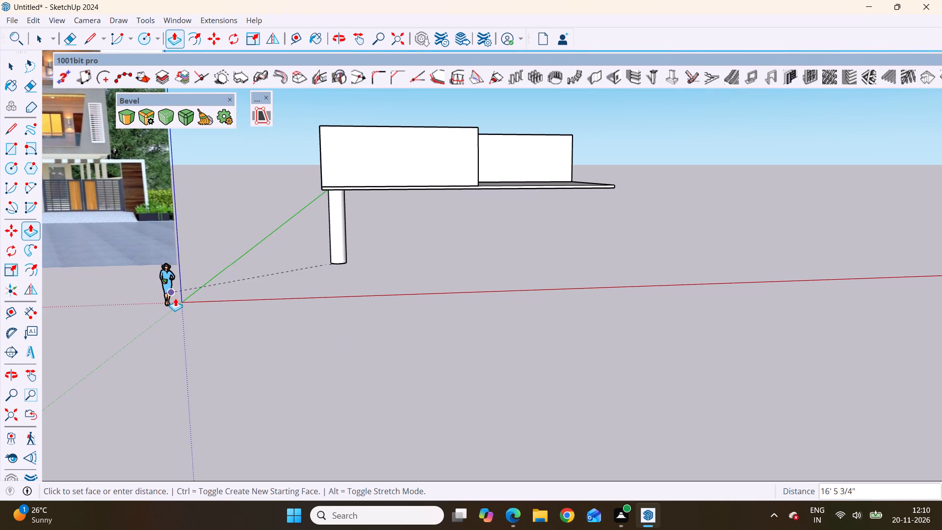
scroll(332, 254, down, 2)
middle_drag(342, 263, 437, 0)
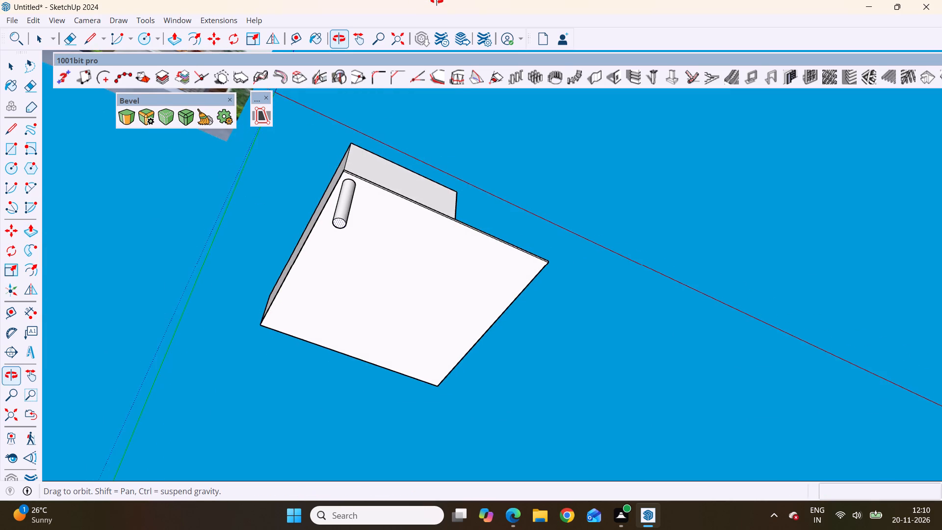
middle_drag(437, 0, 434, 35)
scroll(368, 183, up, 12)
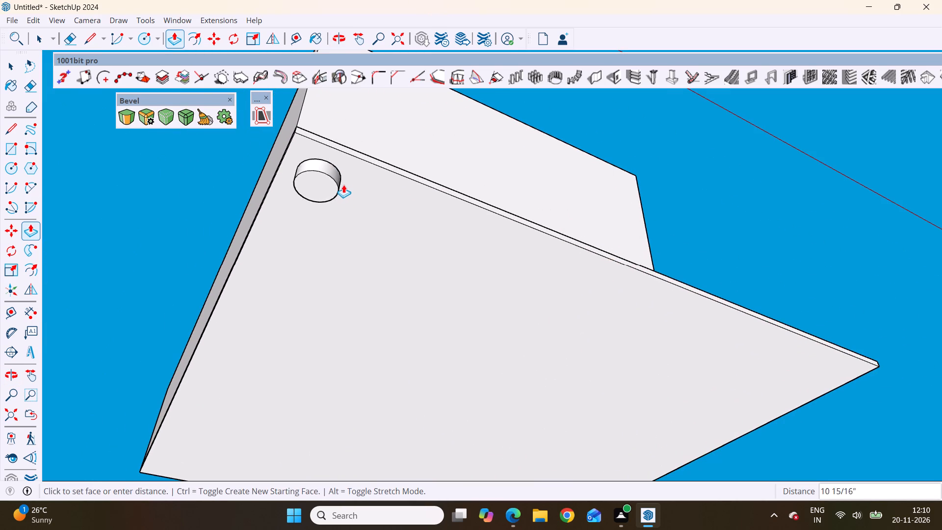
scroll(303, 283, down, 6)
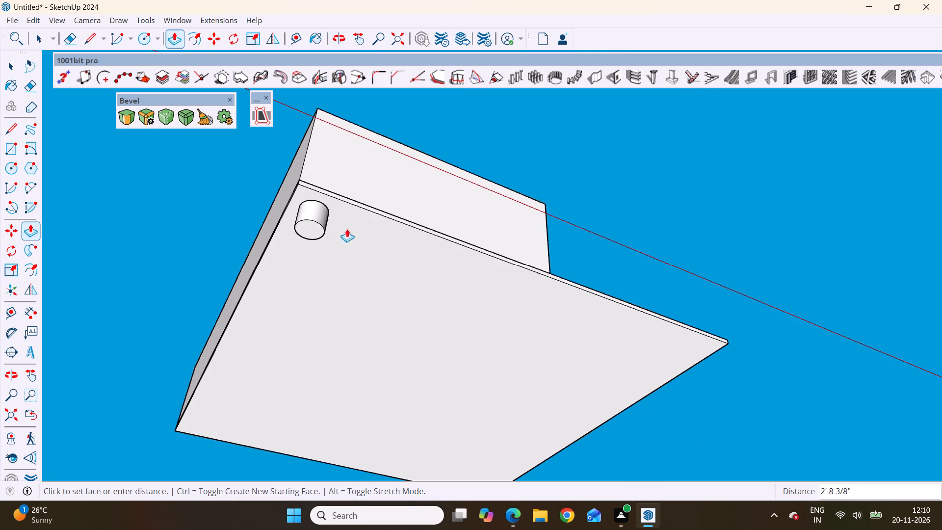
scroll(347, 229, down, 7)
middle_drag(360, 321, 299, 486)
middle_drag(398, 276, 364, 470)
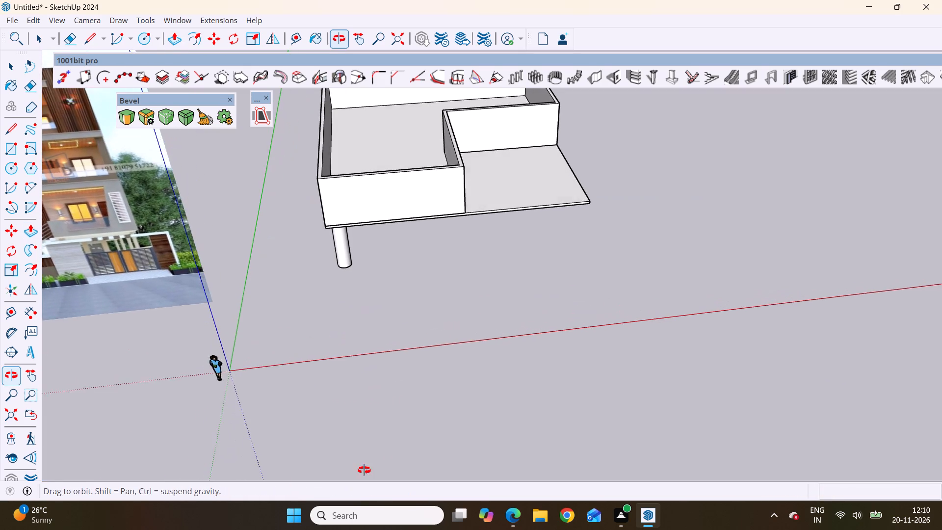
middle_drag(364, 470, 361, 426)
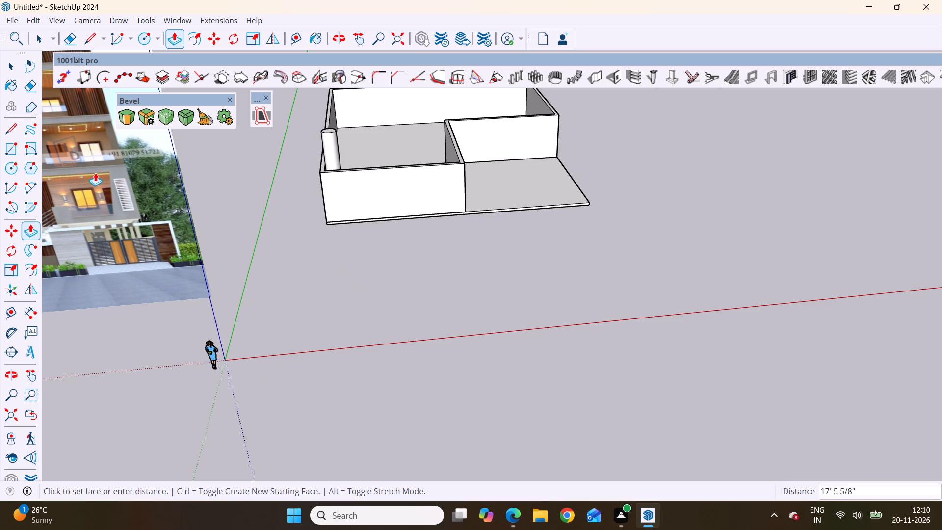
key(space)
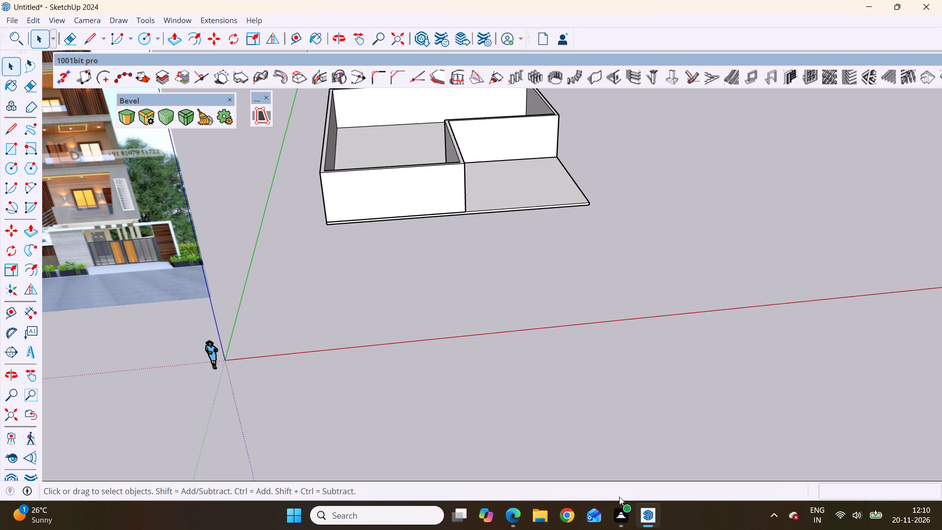
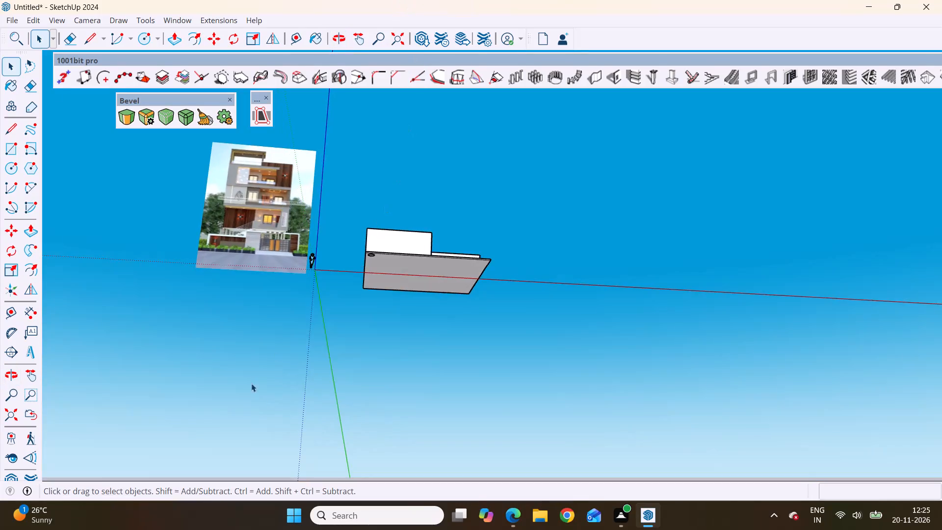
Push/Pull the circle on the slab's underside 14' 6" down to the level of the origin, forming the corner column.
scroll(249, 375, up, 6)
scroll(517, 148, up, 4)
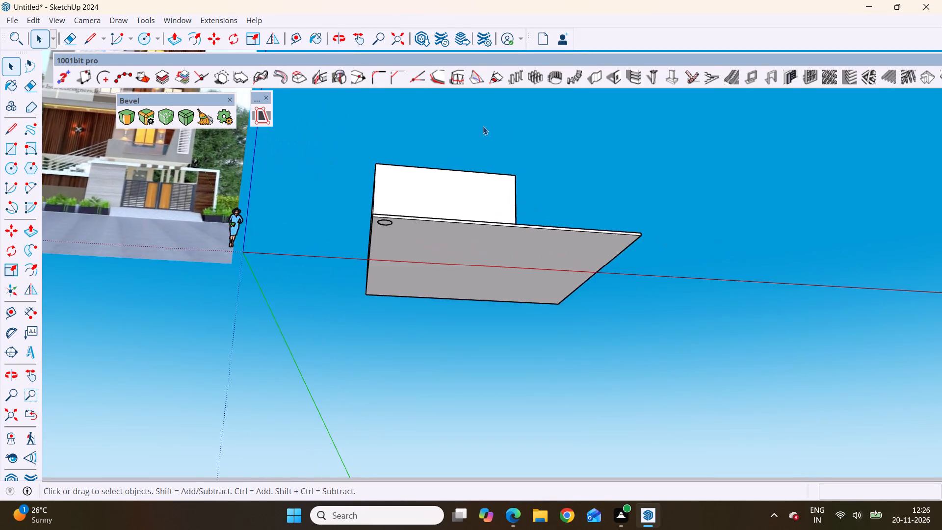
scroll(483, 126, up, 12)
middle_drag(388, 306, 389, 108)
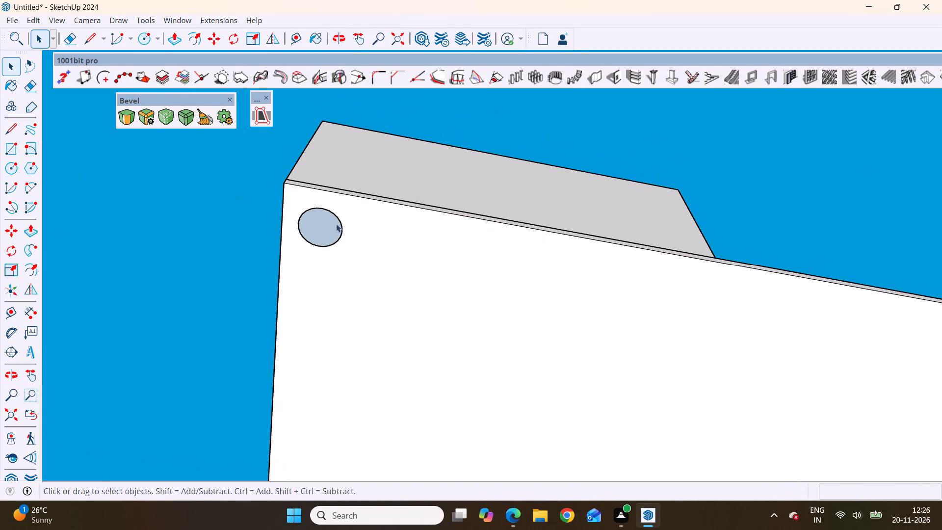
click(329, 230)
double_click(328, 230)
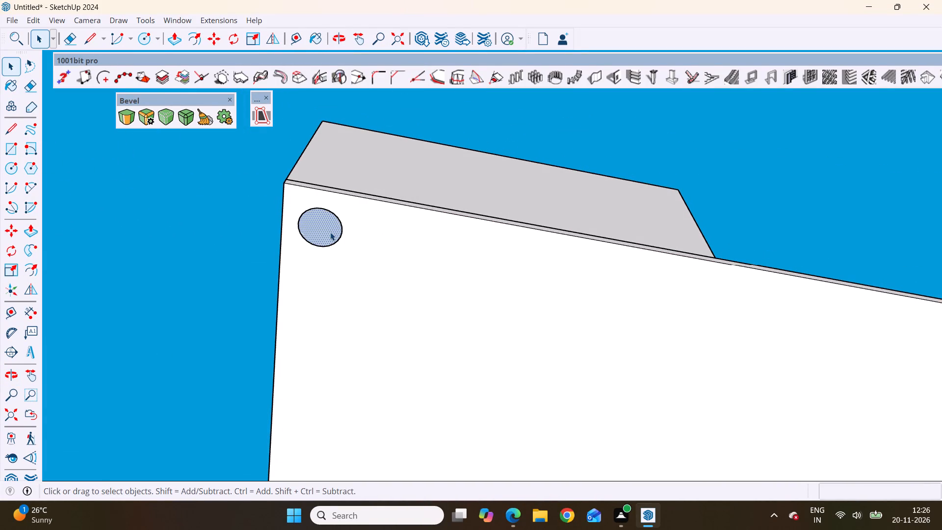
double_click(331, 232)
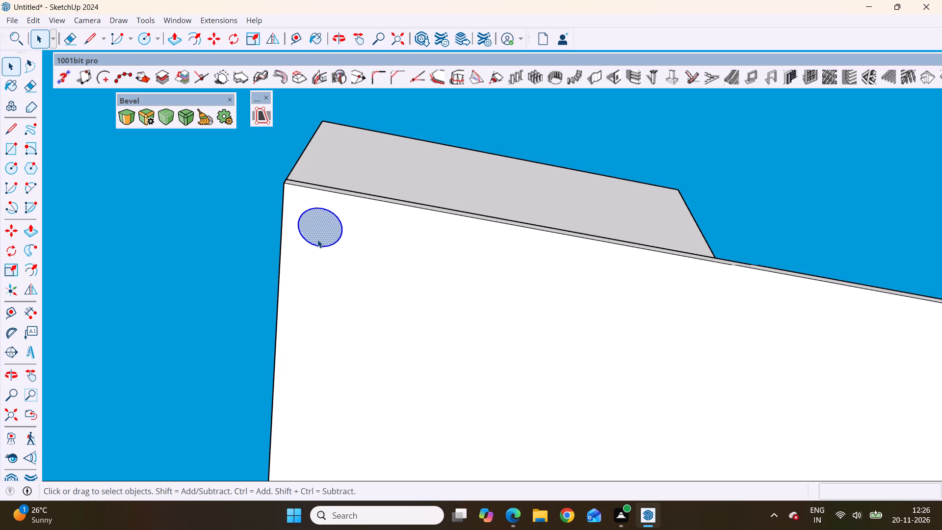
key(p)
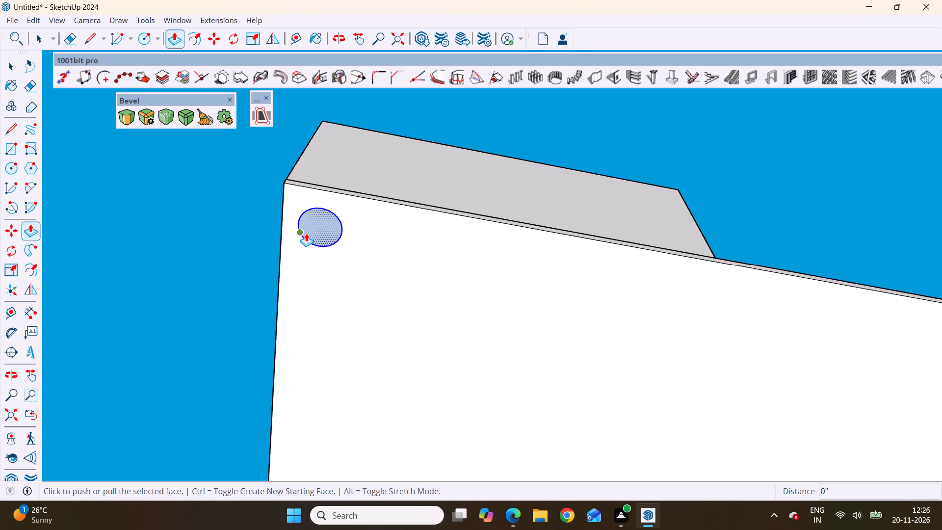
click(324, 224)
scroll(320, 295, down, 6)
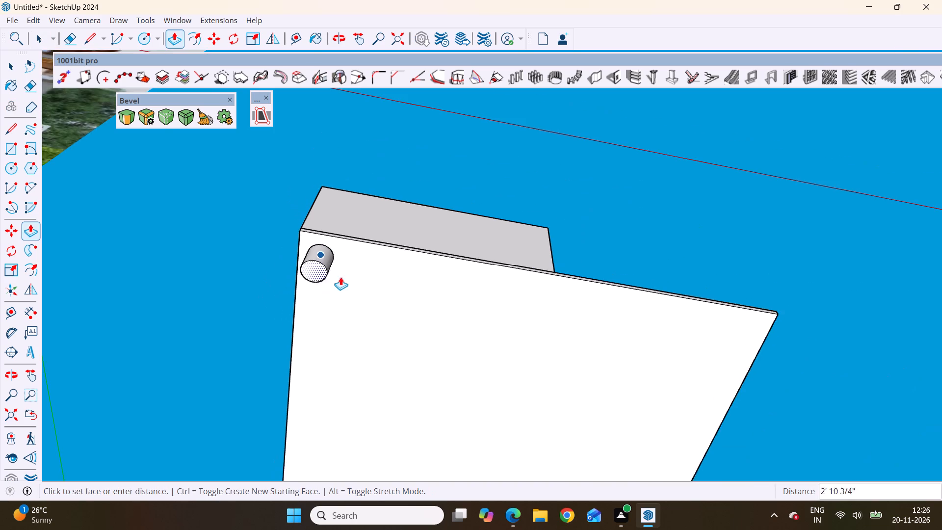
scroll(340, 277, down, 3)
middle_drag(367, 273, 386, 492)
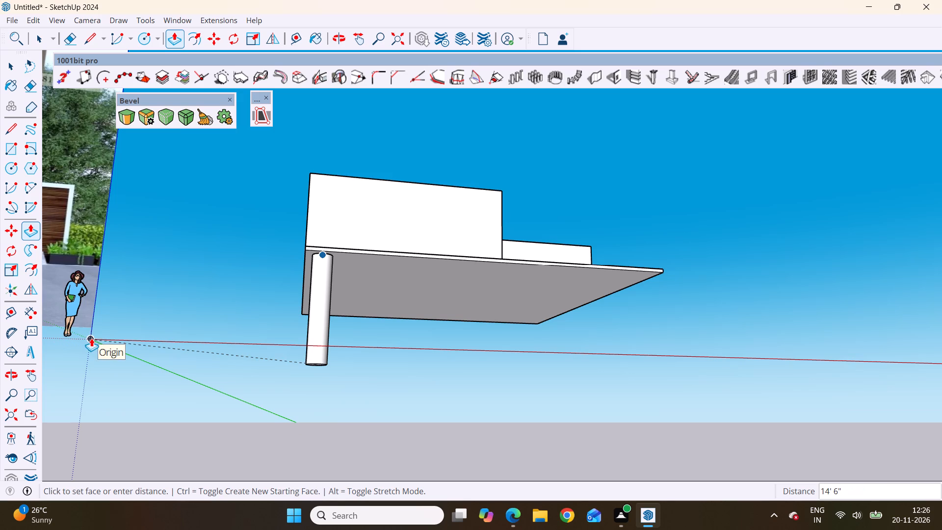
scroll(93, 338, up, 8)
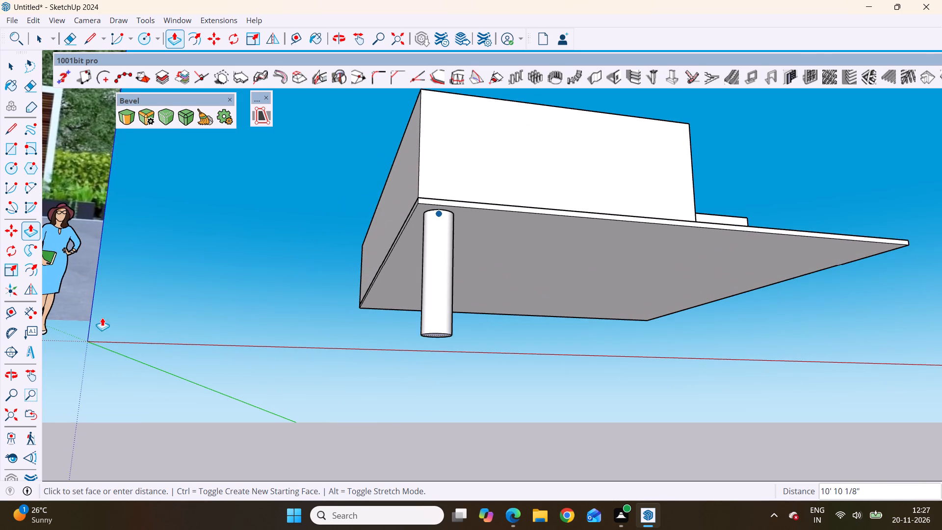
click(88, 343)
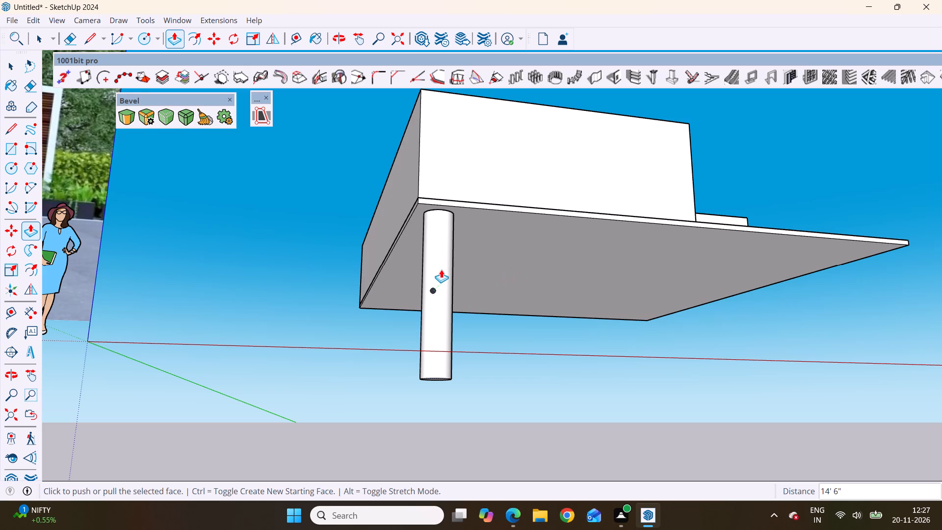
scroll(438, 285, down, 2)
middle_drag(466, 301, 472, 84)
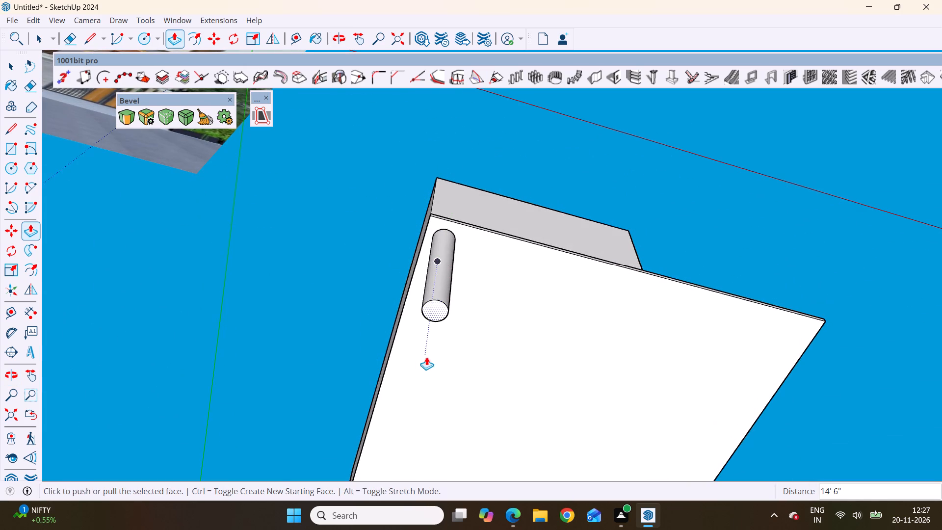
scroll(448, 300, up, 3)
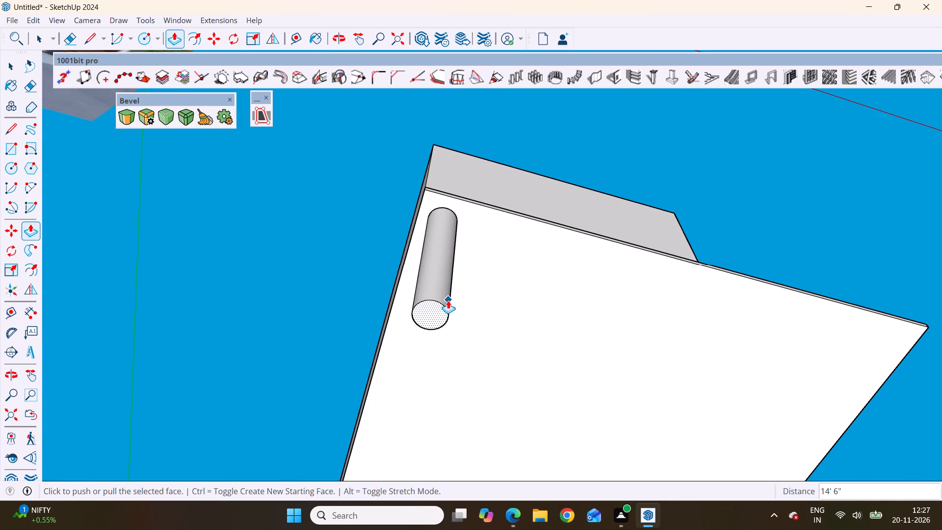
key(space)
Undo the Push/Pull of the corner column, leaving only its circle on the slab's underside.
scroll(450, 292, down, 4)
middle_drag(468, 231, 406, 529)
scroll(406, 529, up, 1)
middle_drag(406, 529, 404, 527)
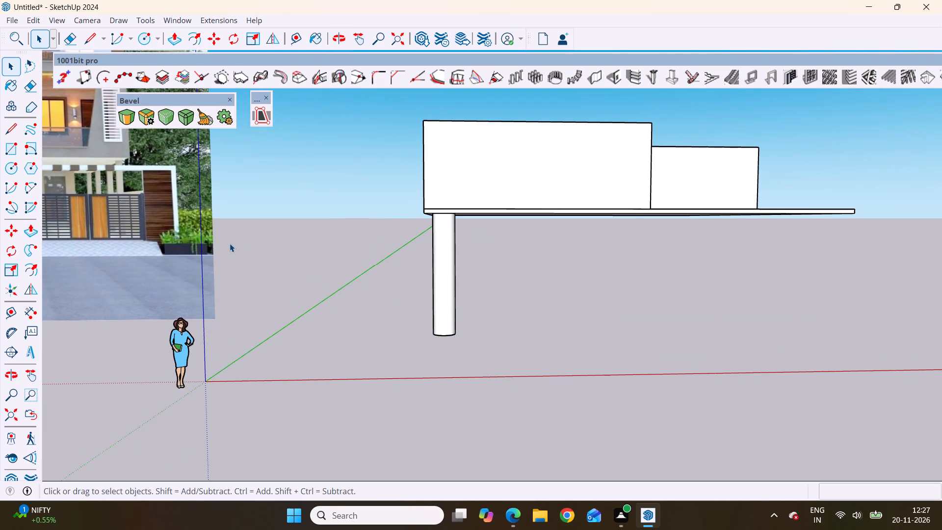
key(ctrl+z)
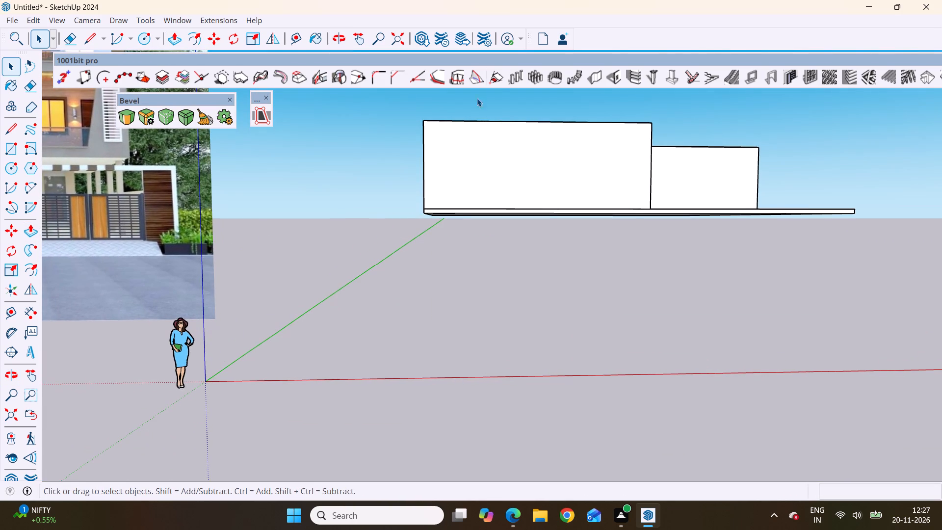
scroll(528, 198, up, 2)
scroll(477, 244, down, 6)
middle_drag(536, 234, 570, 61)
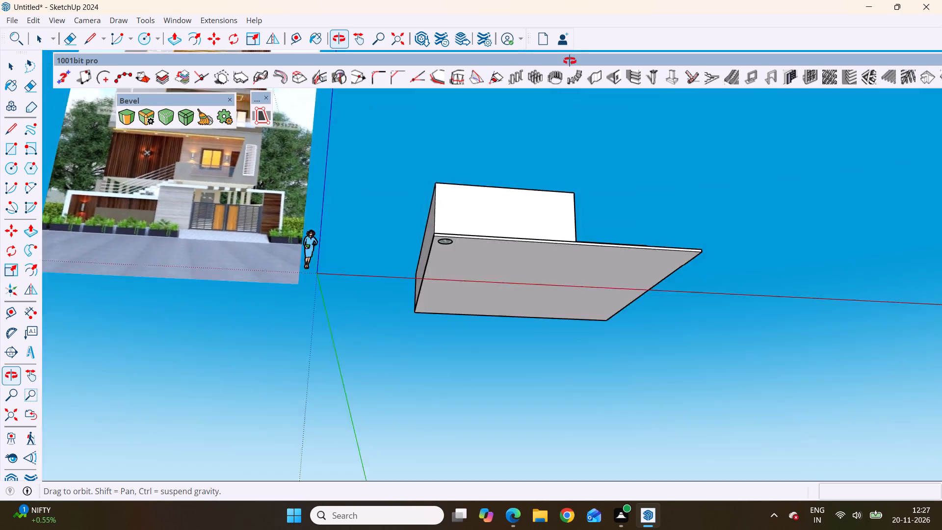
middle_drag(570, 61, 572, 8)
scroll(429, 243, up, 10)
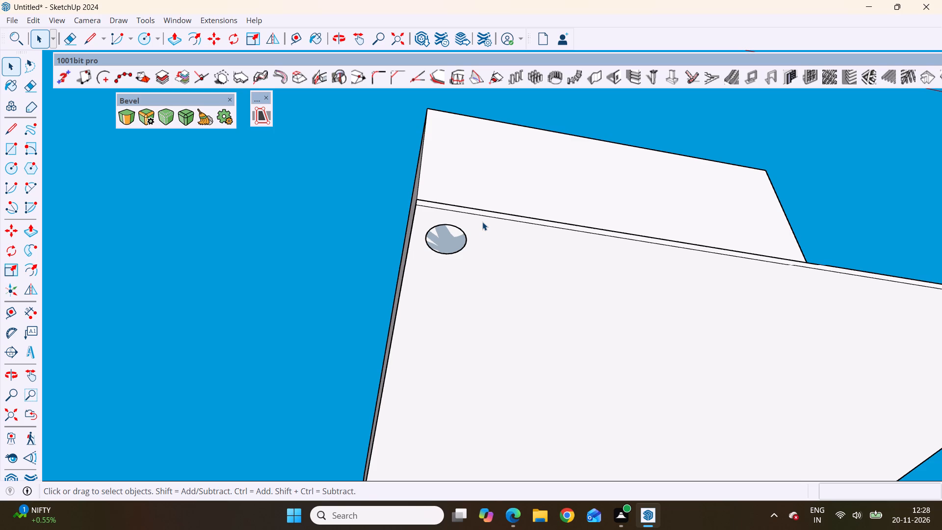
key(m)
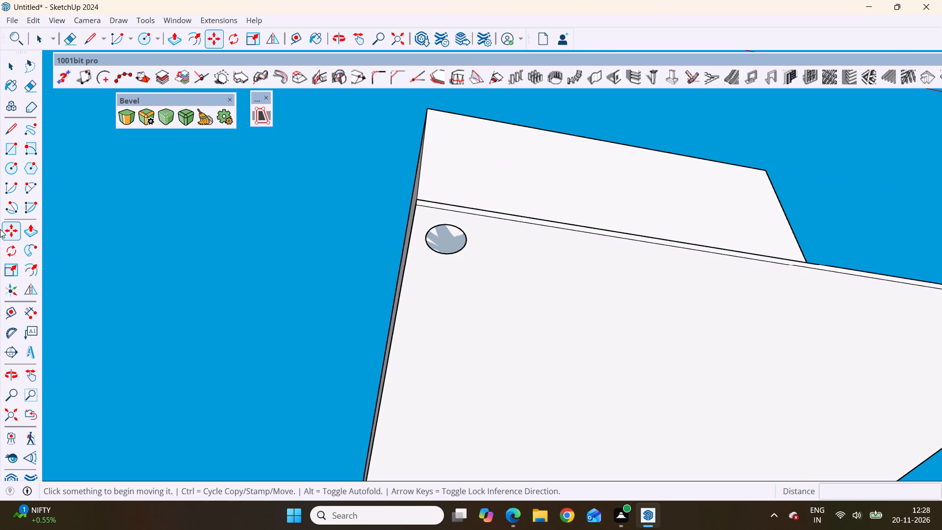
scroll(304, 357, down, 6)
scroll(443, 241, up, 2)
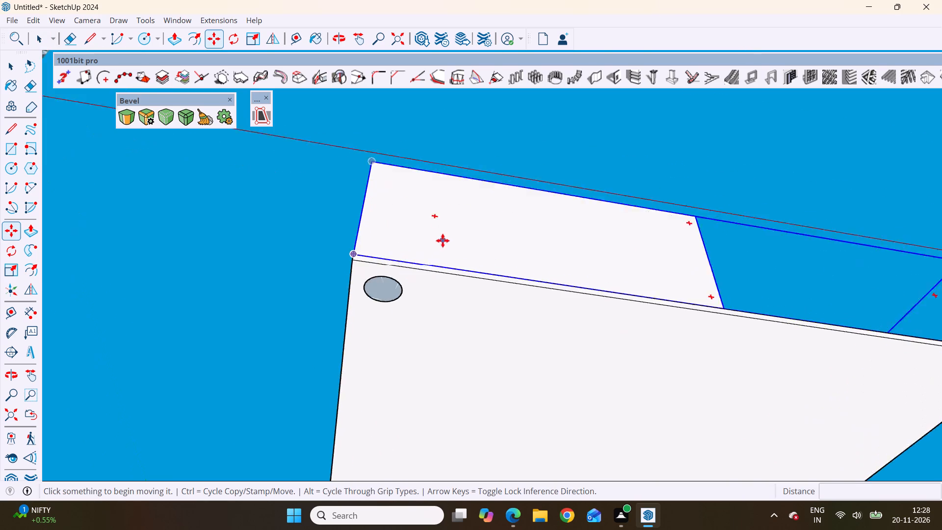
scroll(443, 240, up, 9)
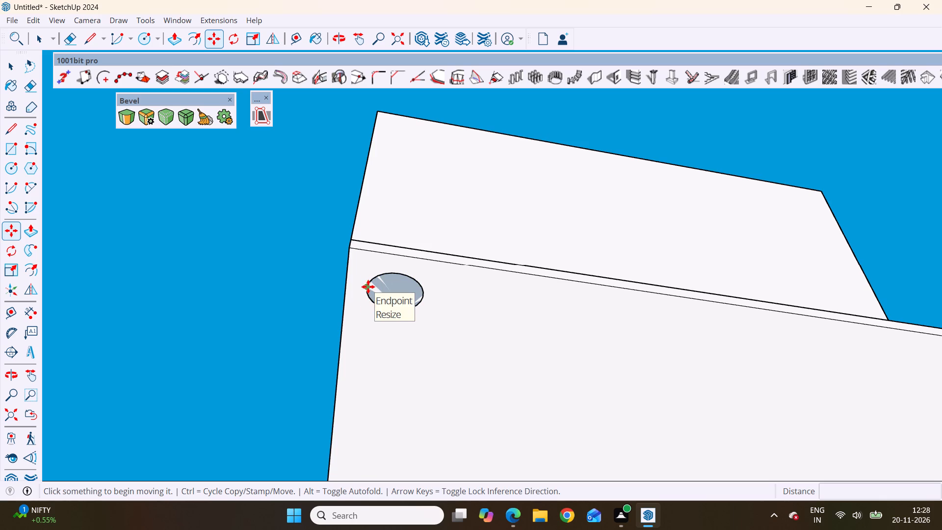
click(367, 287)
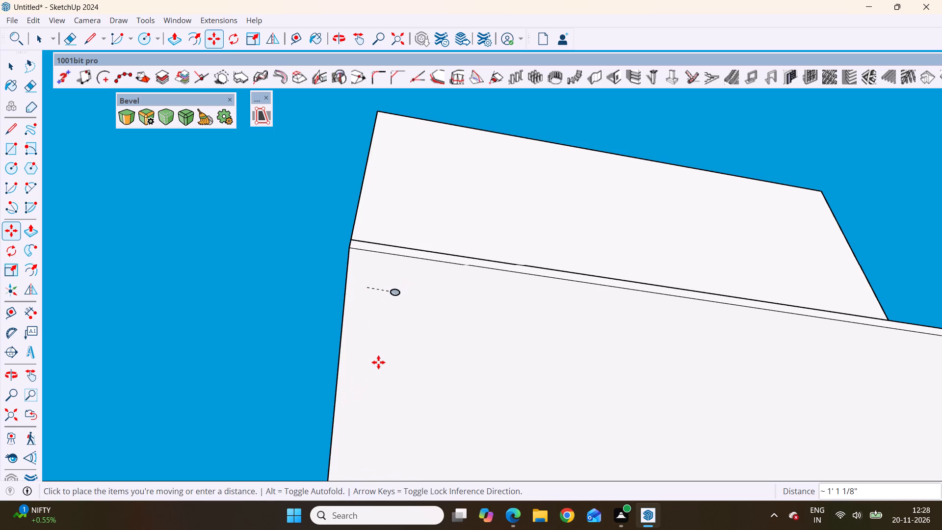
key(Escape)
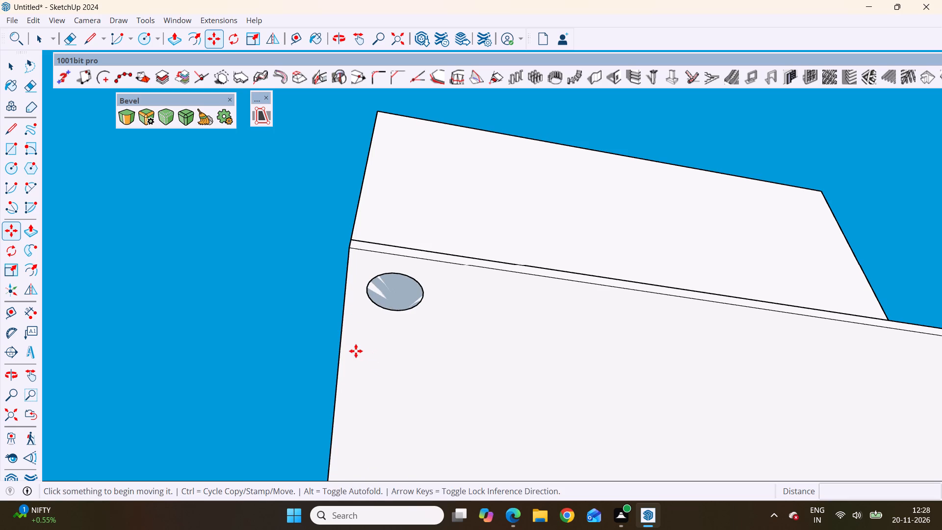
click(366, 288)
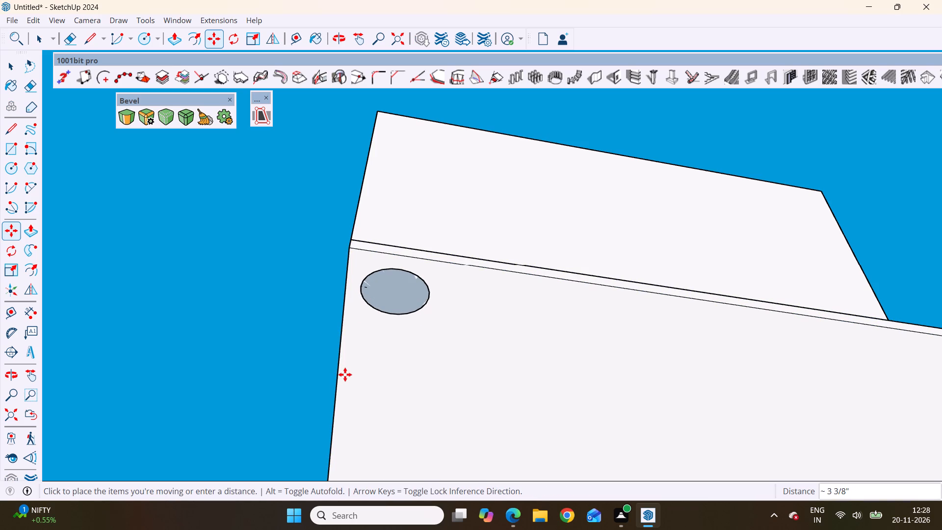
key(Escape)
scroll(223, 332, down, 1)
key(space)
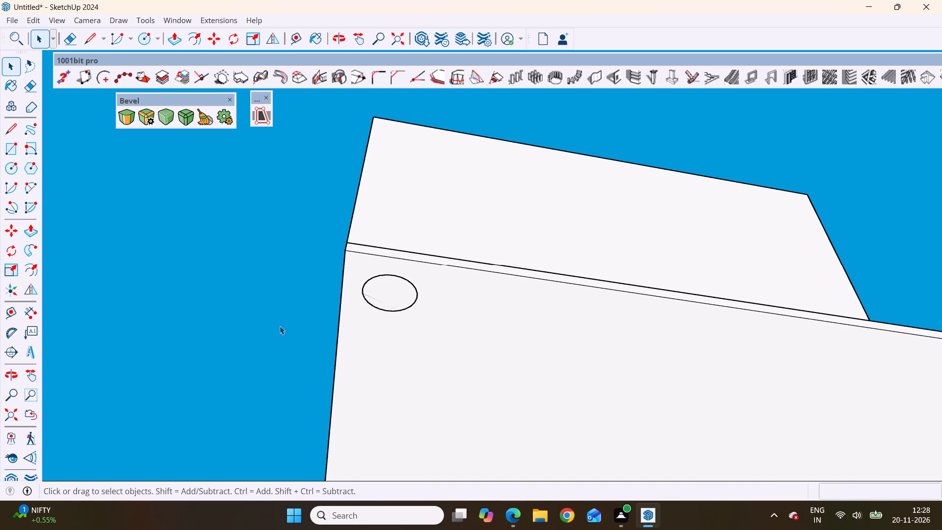
Copy the circle with its face along the green axis on the slab's underside, away from the front corner.
click(404, 292)
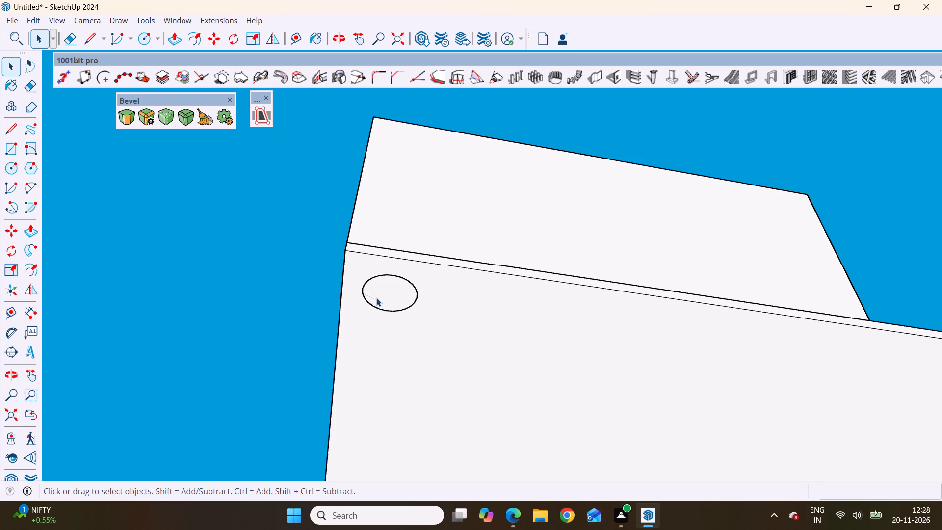
scroll(380, 298, up, 2)
double_click(380, 298)
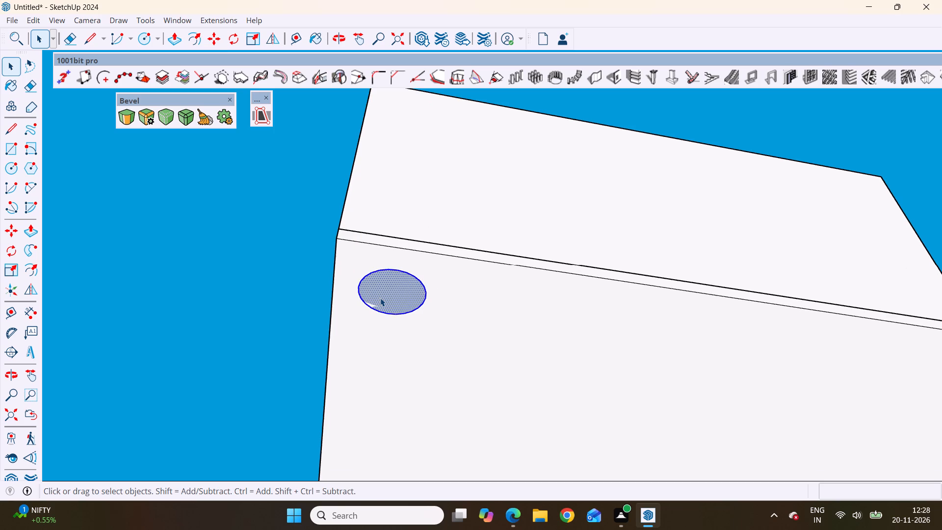
key(m)
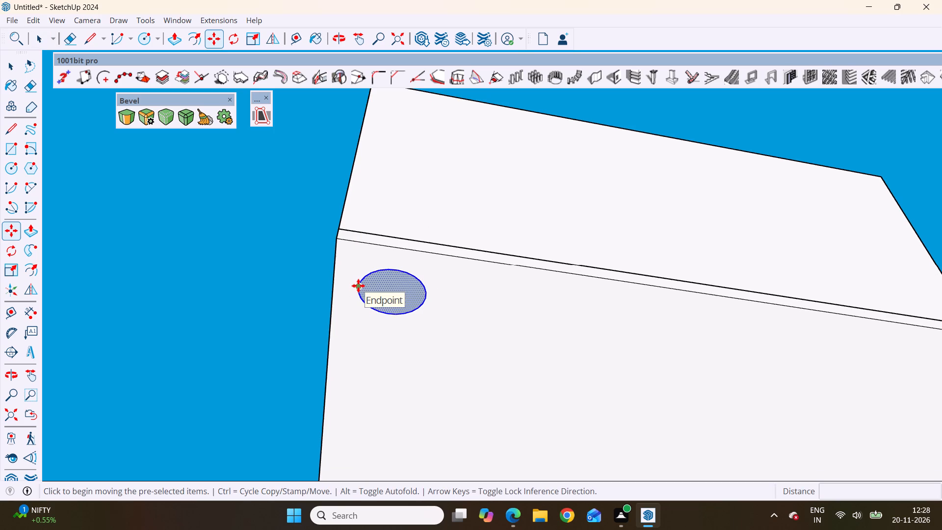
click(358, 286)
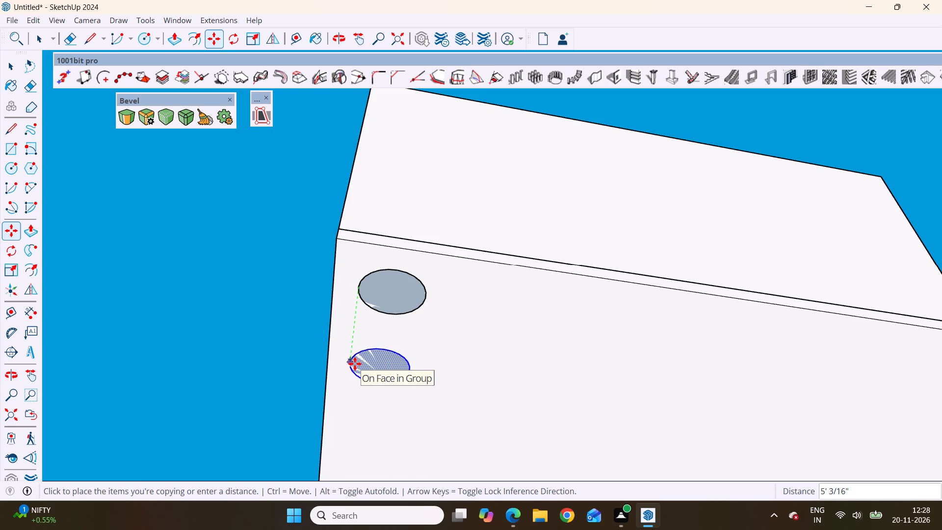
scroll(355, 364, down, 11)
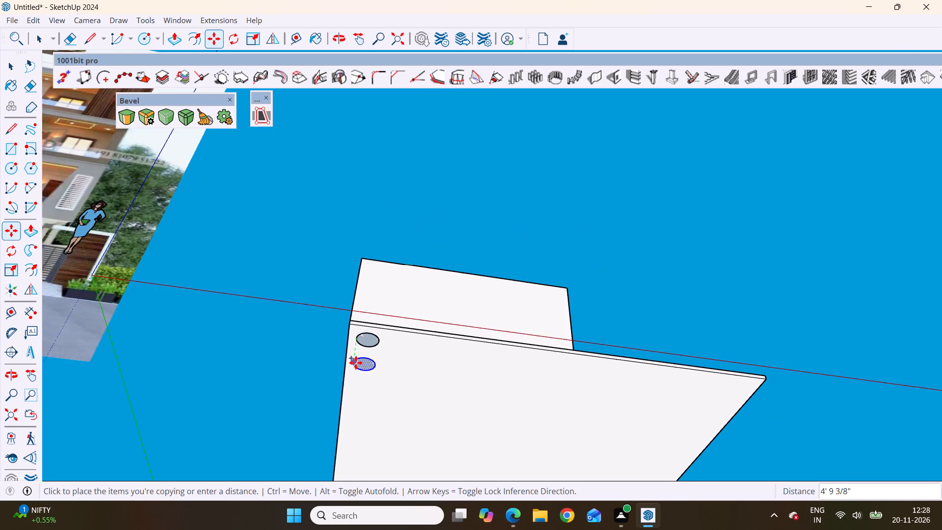
scroll(356, 363, down, 2)
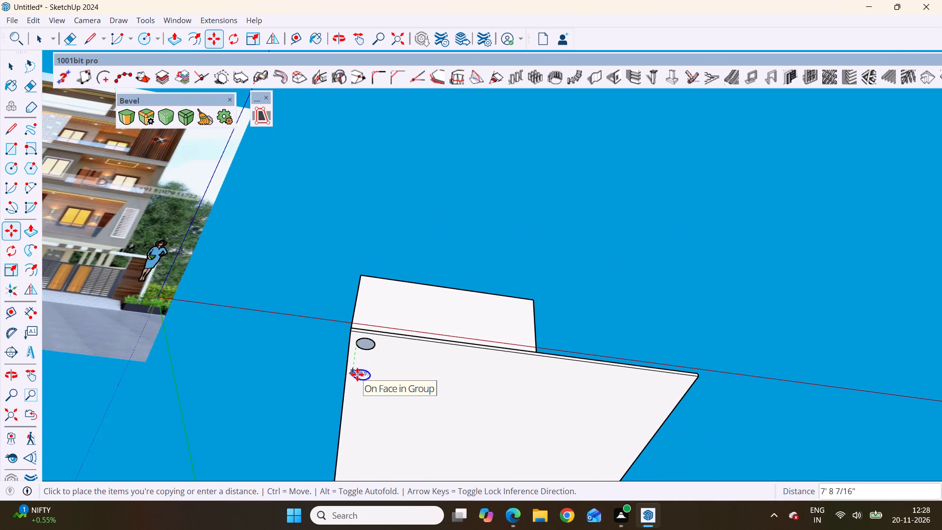
scroll(357, 374, up, 2)
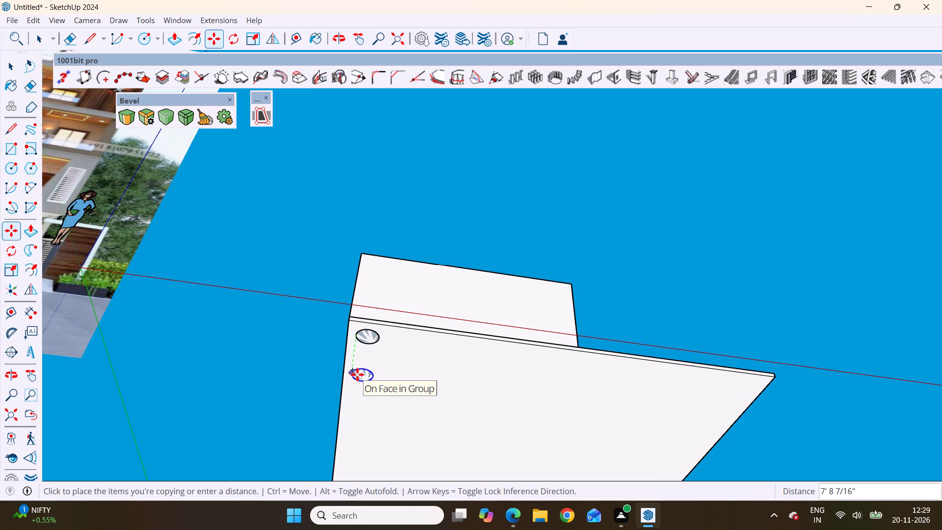
scroll(357, 374, down, 7)
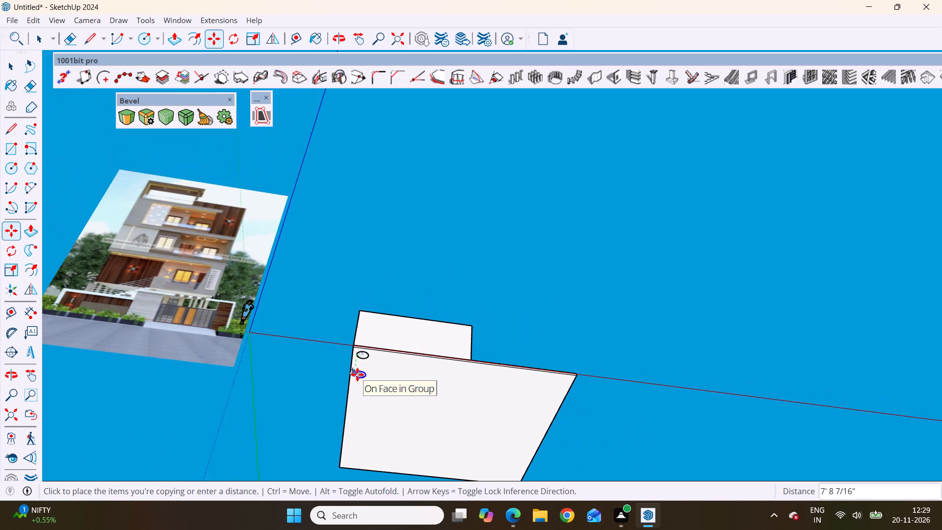
scroll(357, 374, up, 10)
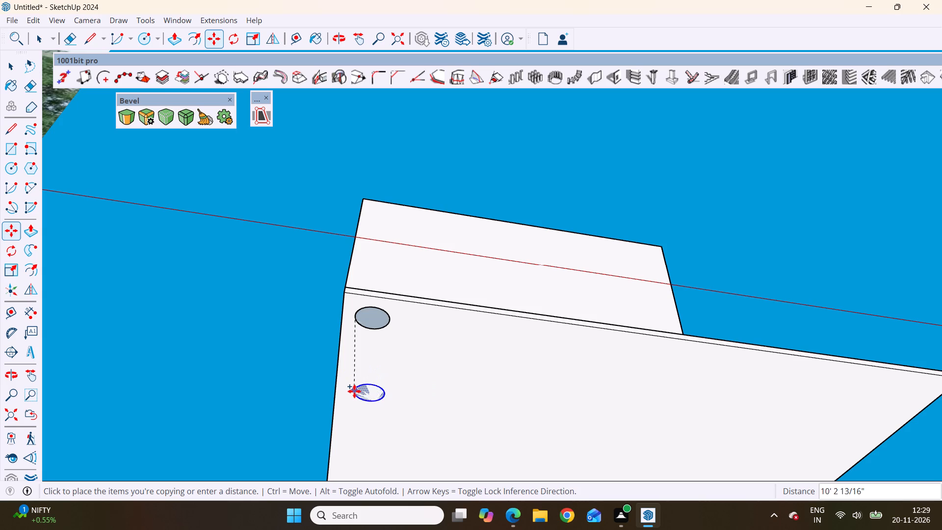
scroll(354, 391, down, 10)
scroll(354, 391, up, 1)
scroll(354, 391, down, 1)
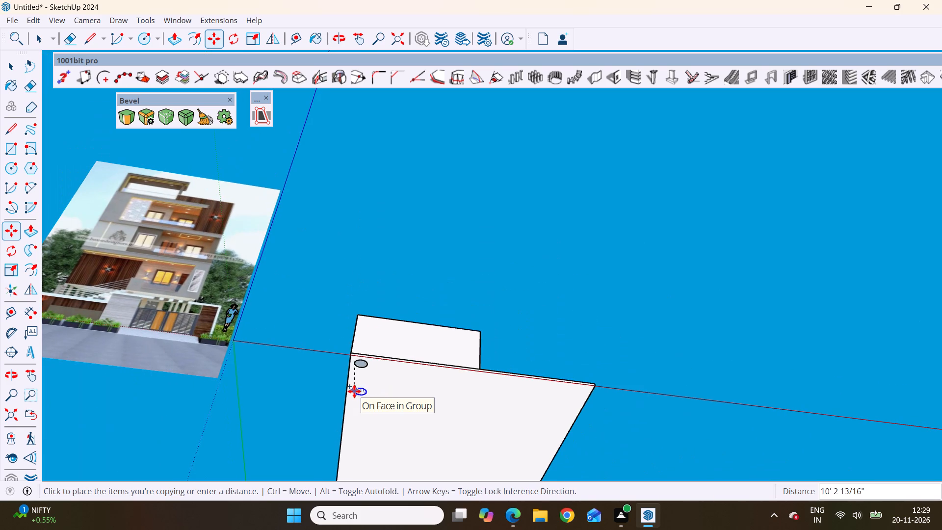
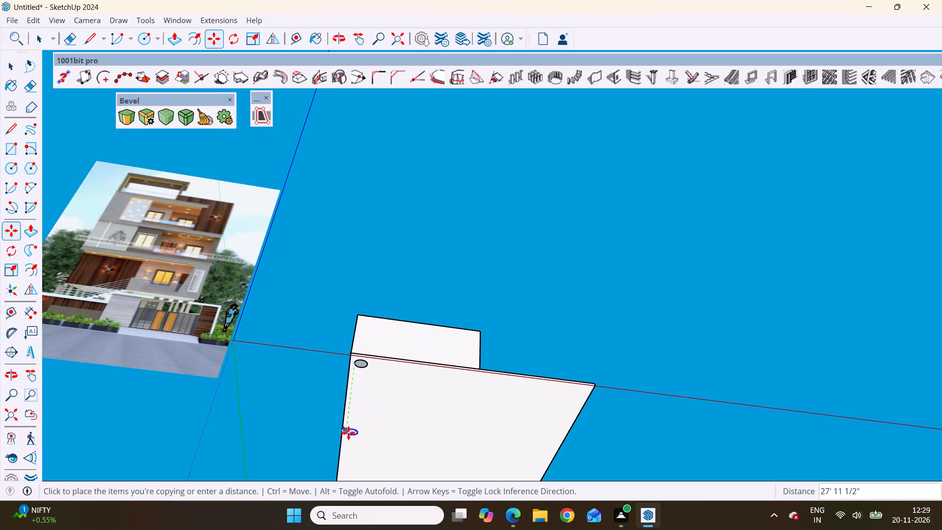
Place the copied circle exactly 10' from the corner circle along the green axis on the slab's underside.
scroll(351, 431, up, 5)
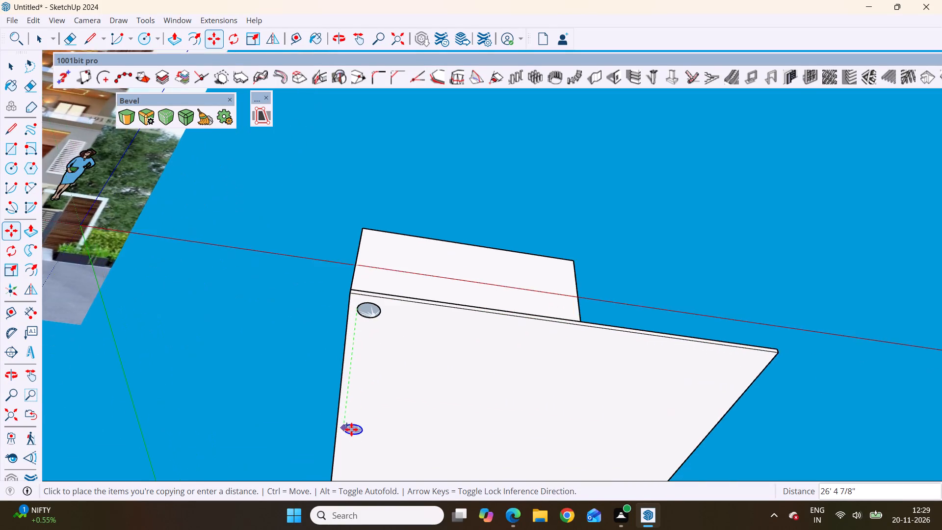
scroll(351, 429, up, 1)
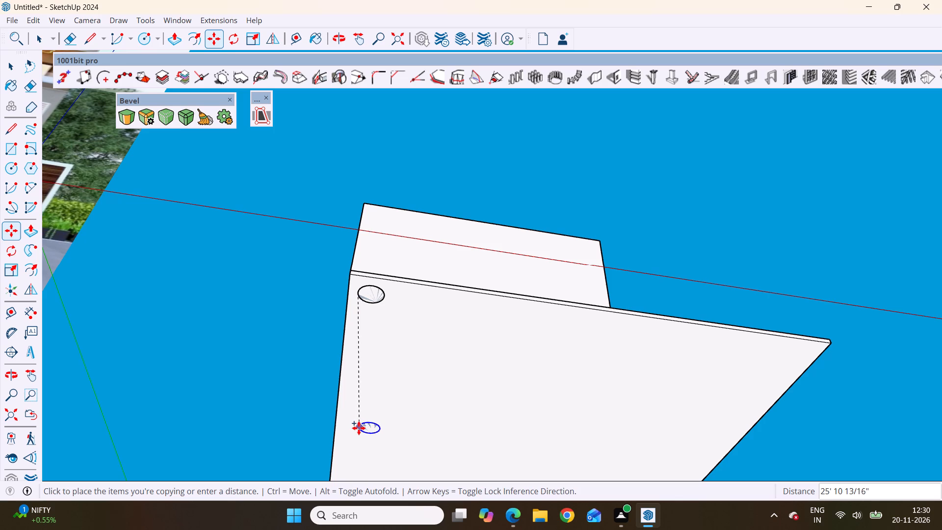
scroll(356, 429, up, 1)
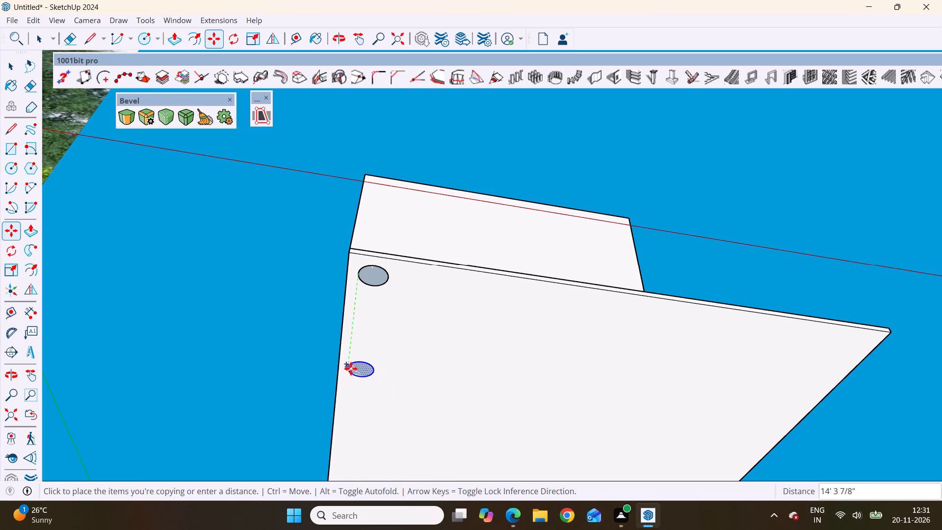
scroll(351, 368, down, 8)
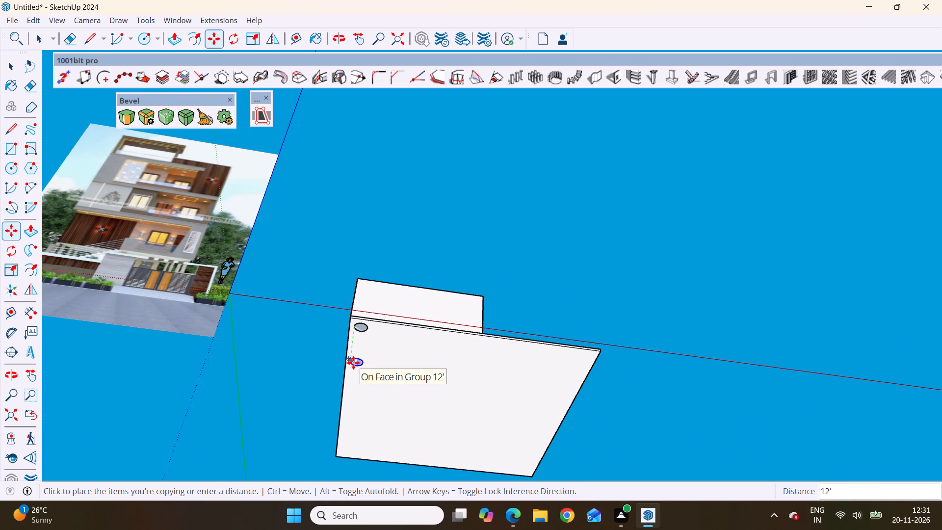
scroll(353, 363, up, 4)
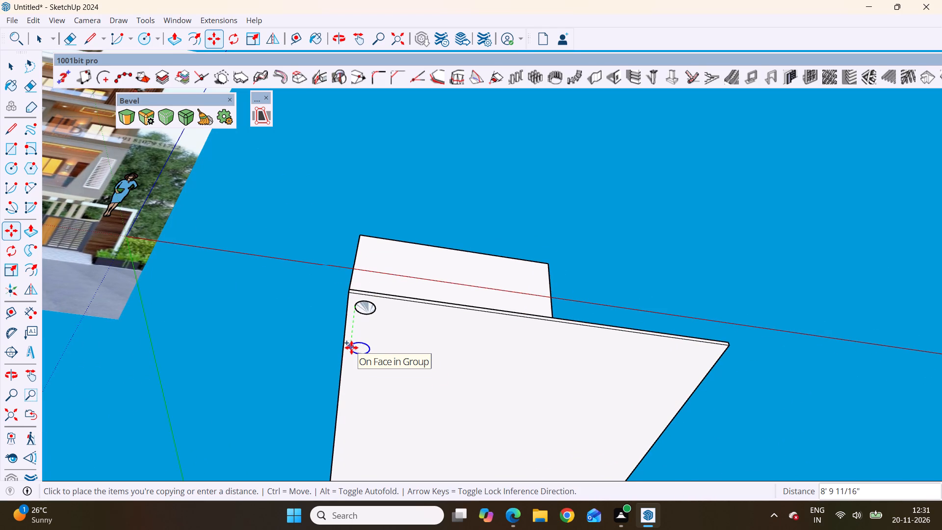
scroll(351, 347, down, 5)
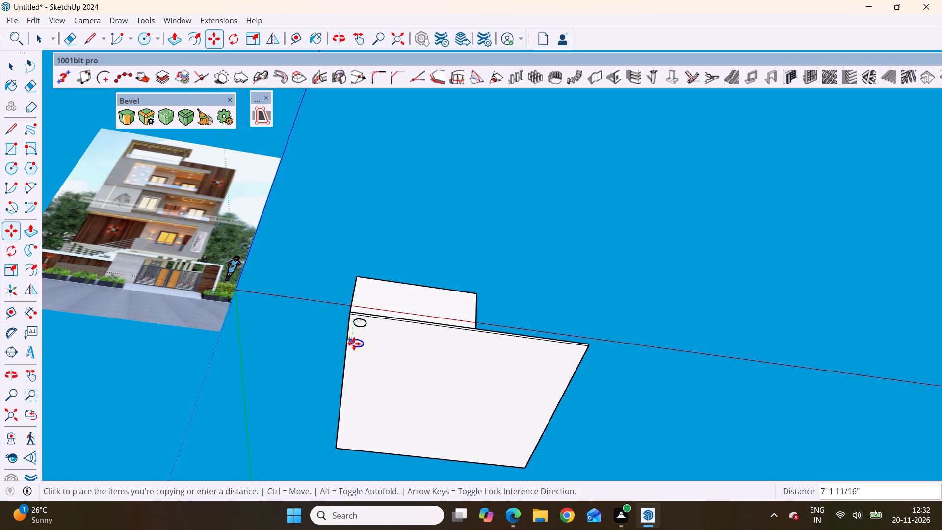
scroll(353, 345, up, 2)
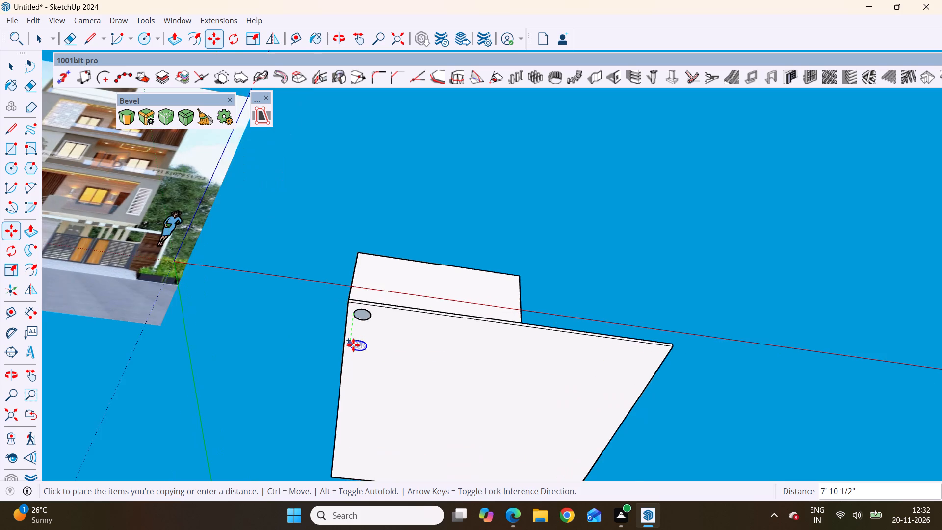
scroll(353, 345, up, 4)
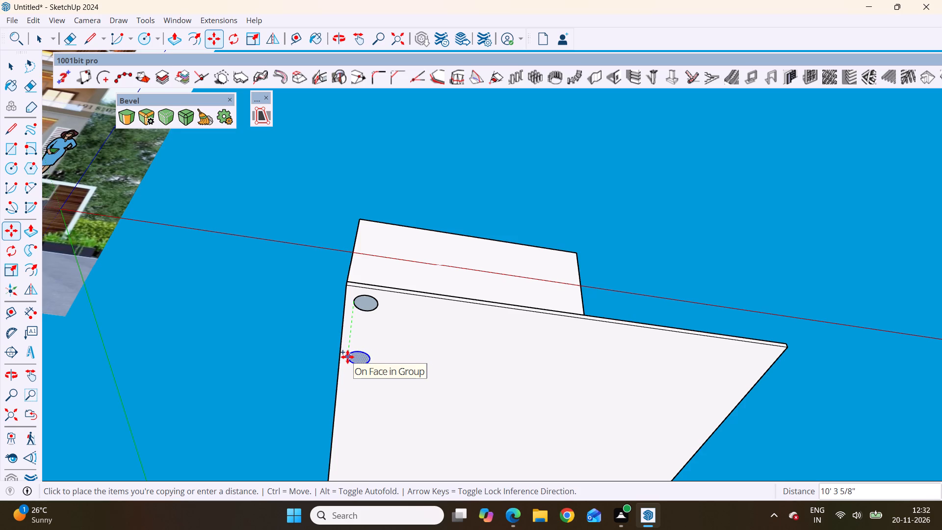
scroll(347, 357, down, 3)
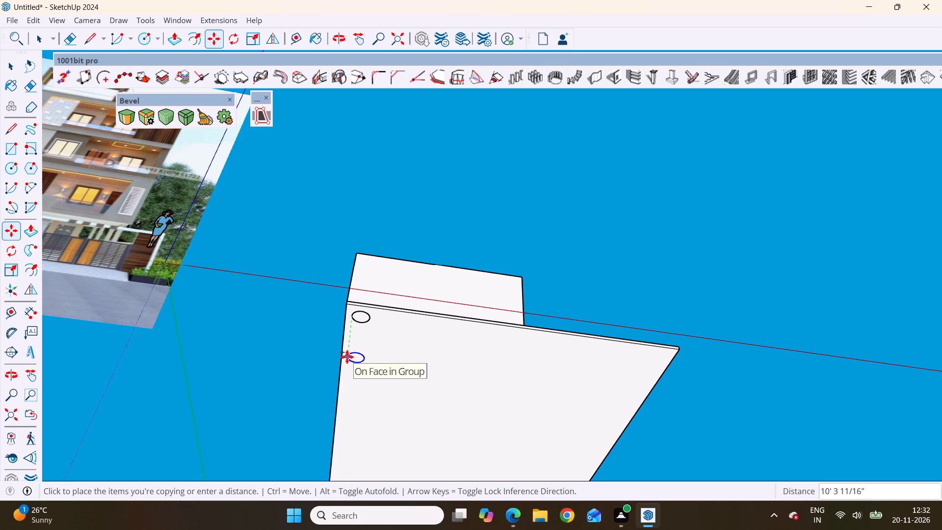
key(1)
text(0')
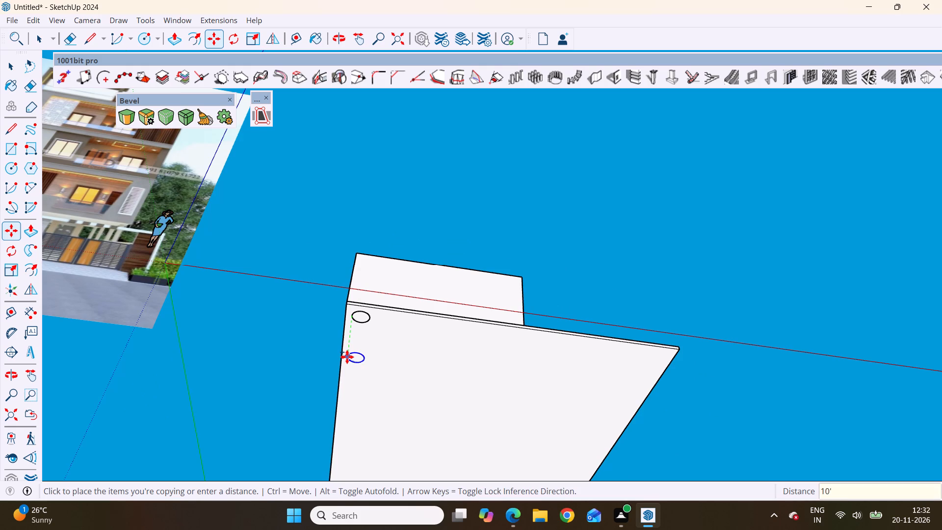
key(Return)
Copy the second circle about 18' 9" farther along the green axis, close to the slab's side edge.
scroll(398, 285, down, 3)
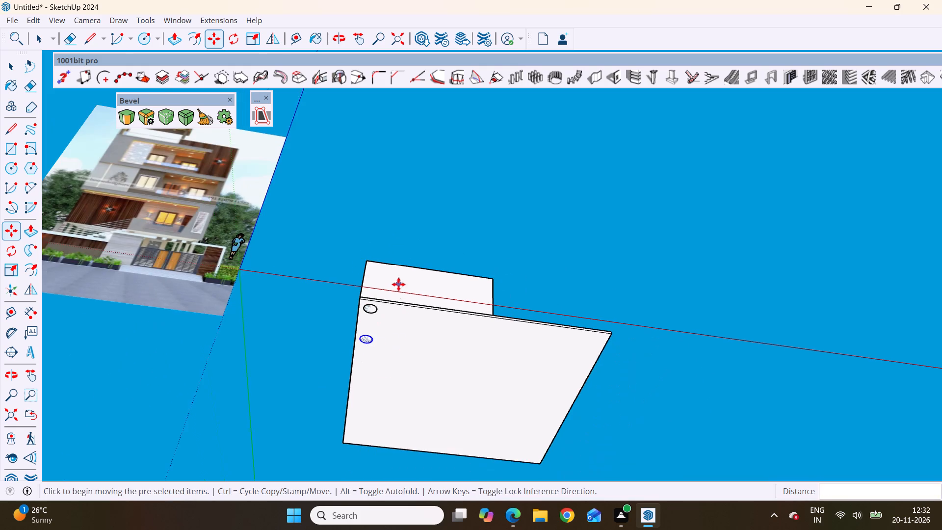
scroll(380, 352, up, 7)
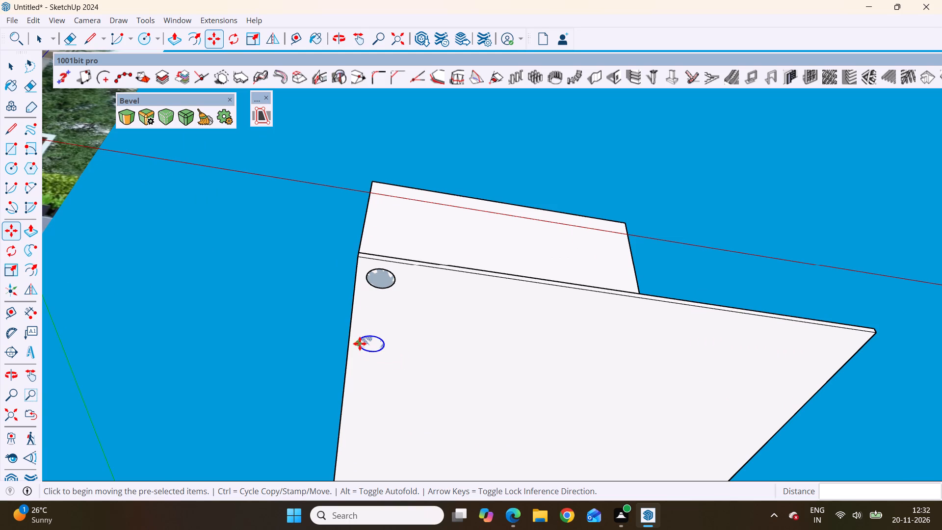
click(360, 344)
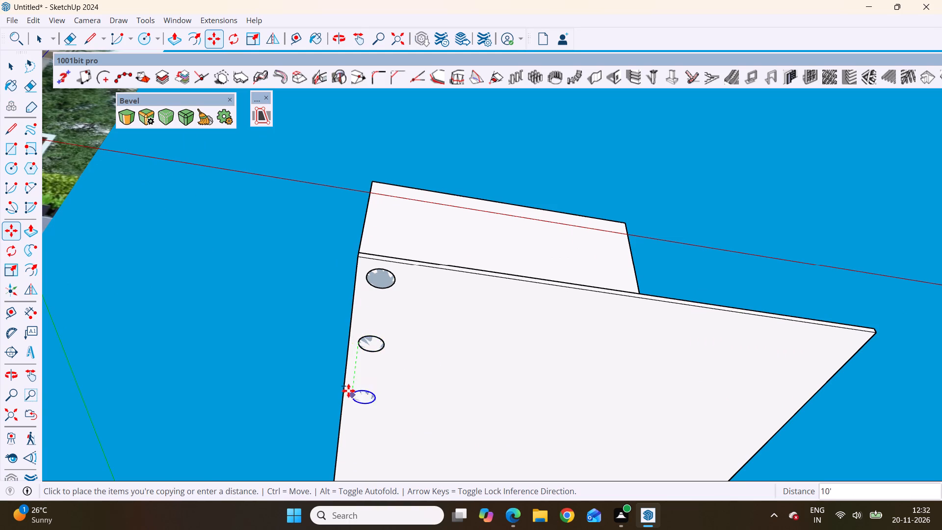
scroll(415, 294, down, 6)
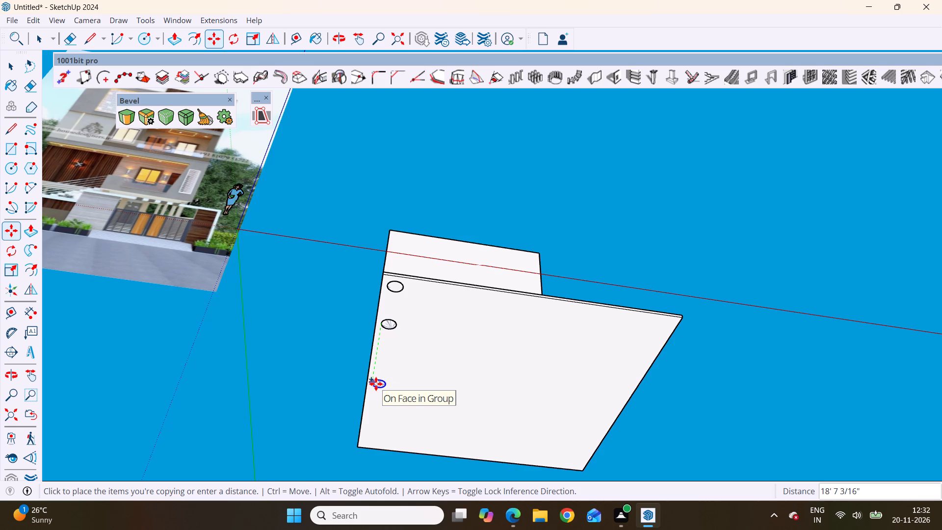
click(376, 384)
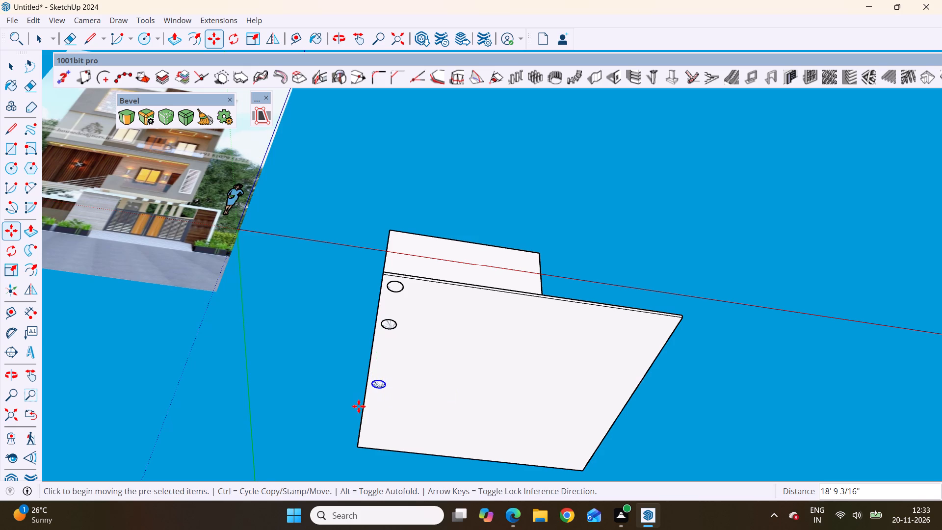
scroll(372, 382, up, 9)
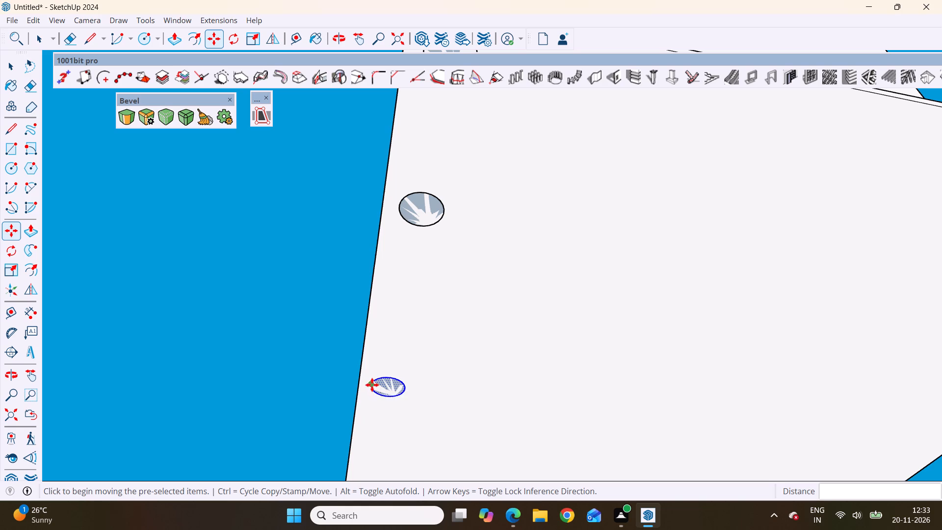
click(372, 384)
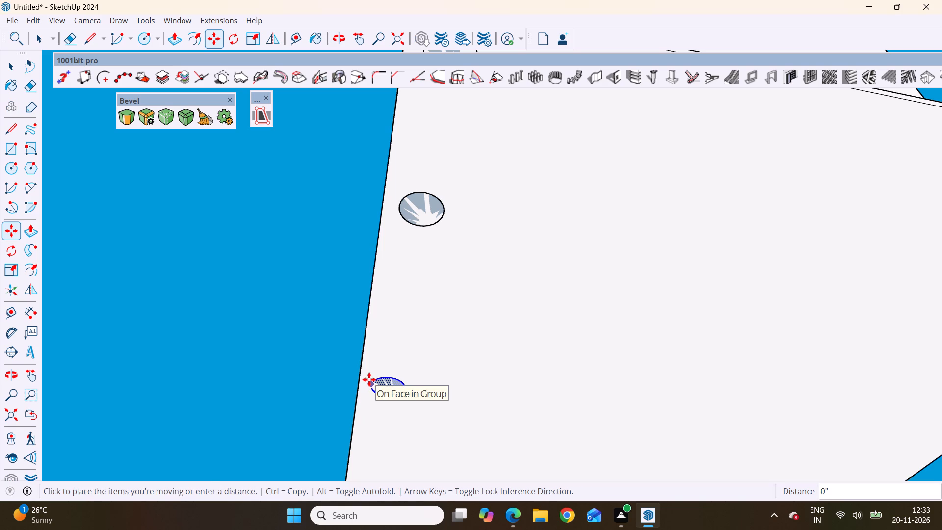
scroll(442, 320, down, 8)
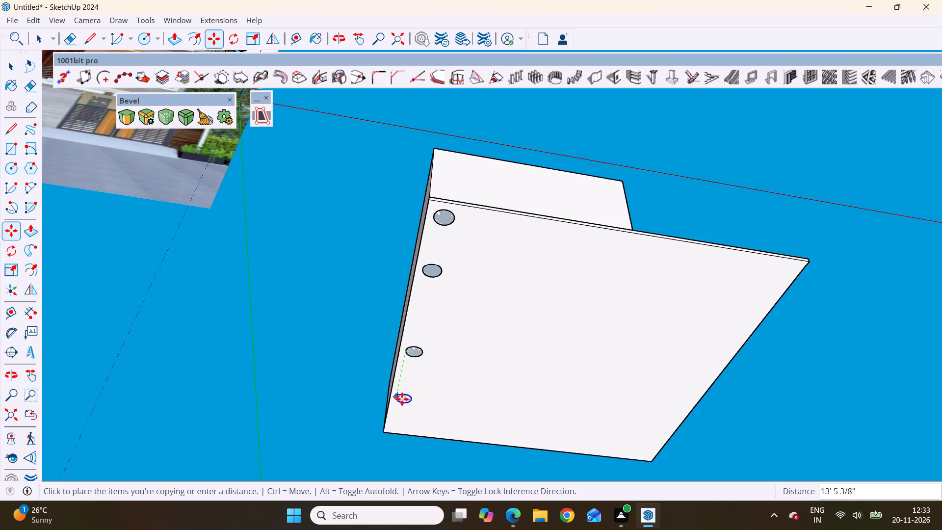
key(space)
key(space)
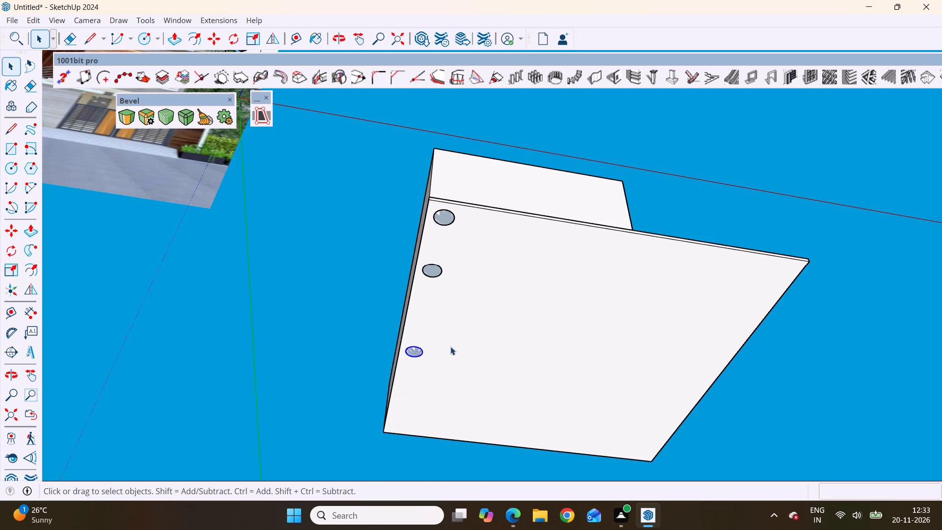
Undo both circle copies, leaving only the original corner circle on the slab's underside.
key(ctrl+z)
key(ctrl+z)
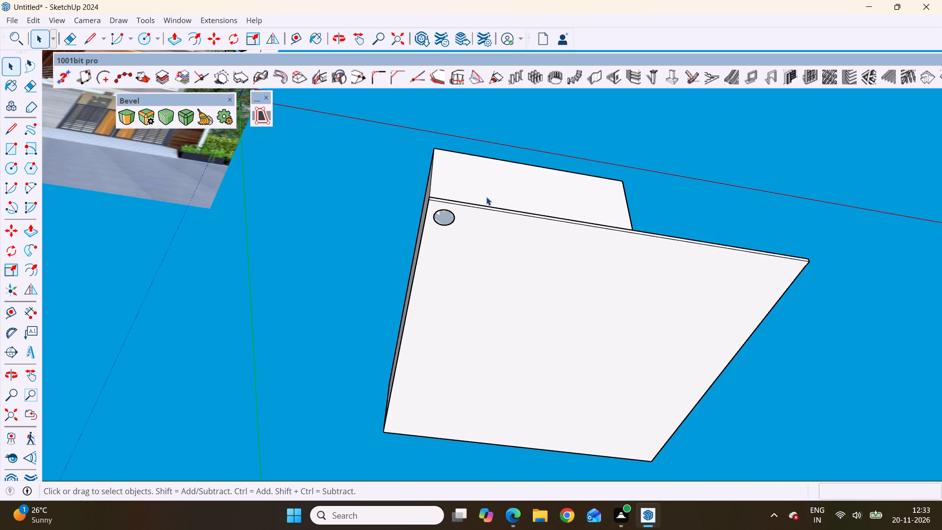
Move the corner circle with its face about 2' 9" along the green axis, away from the slab's front edge.
scroll(447, 213, up, 5)
click(442, 214)
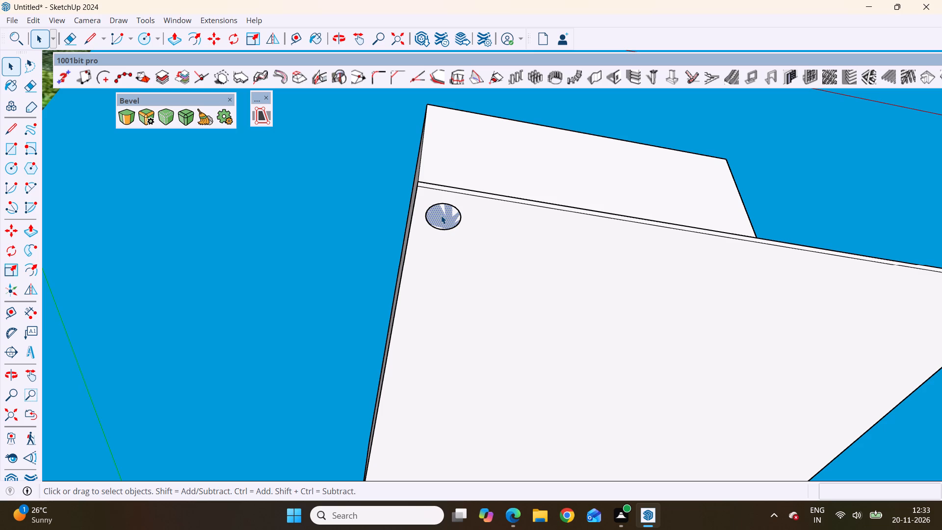
double_click(441, 215)
key(m)
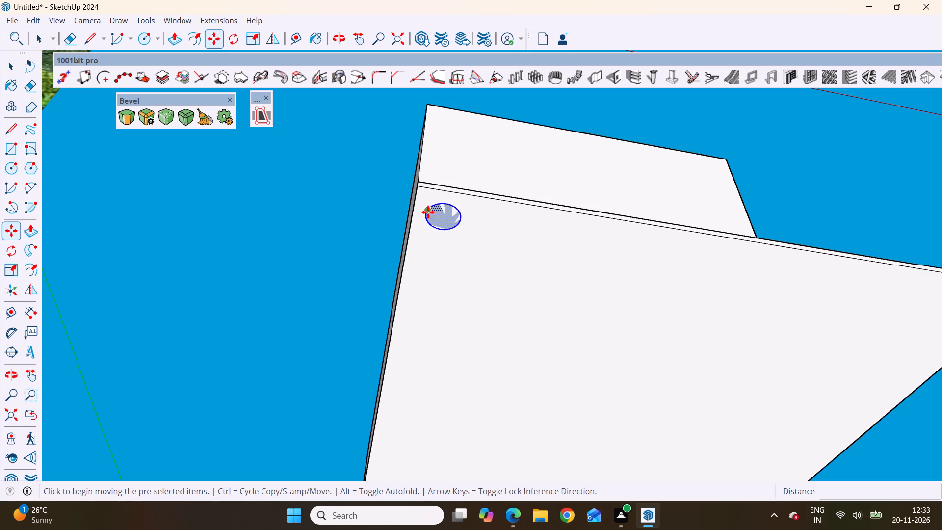
click(428, 215)
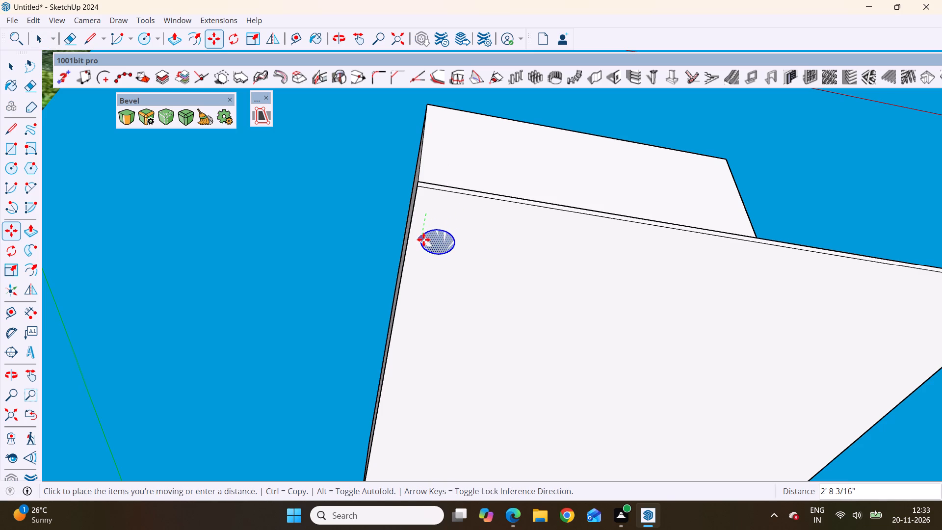
click(423, 240)
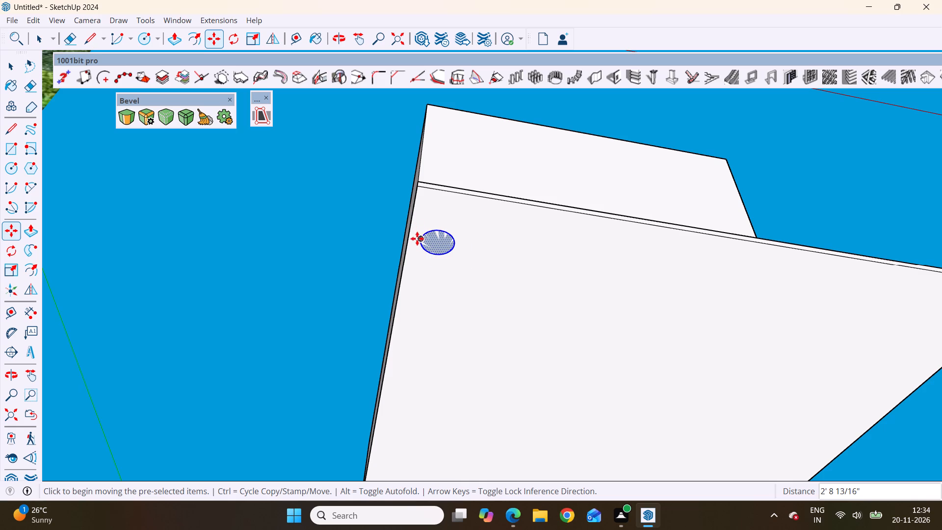
Copy the moved circle 10' along the green axis on the slab's underside.
click(421, 242)
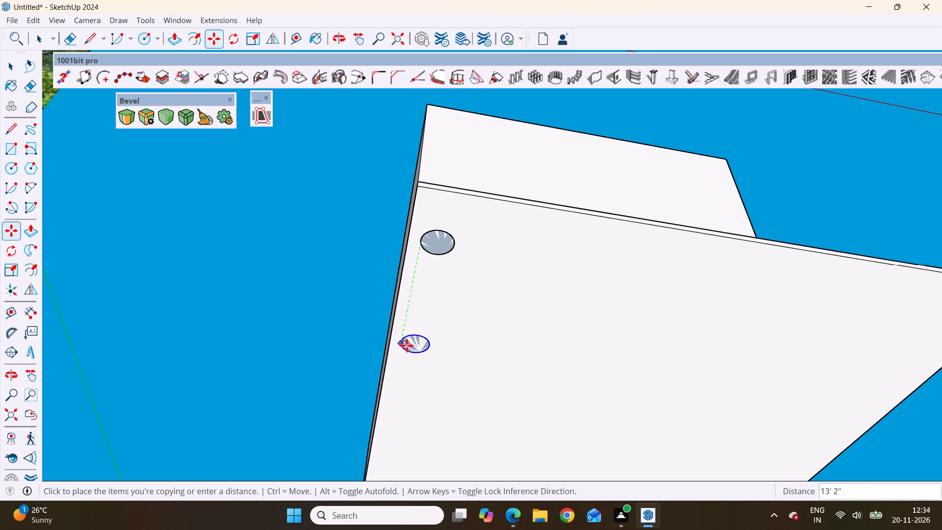
scroll(432, 287, down, 5)
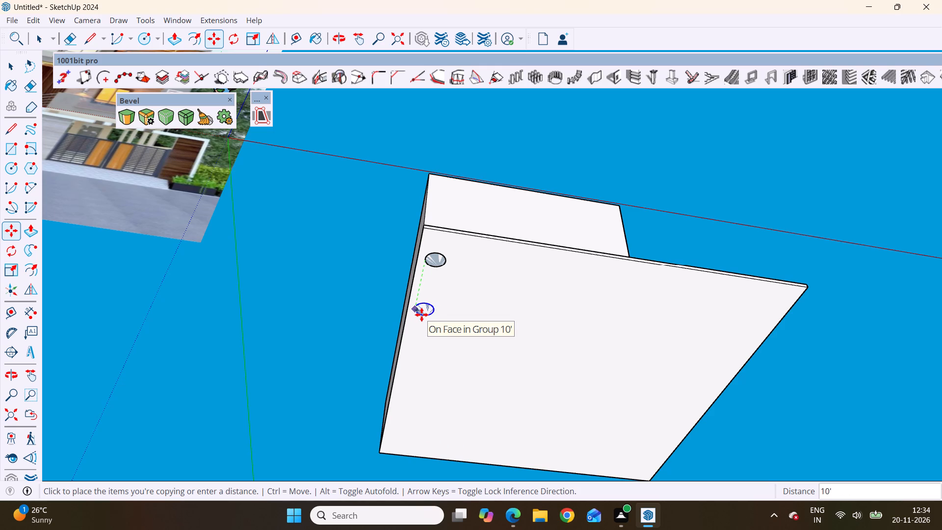
click(421, 315)
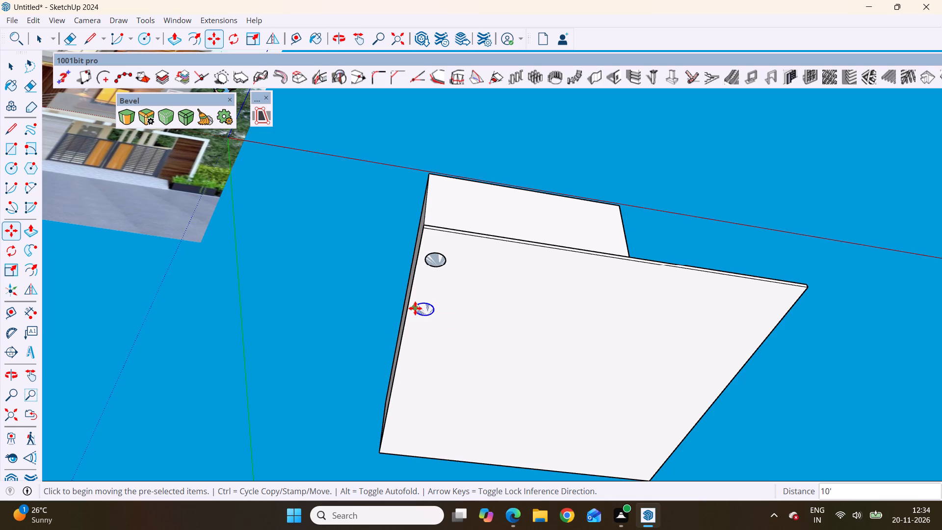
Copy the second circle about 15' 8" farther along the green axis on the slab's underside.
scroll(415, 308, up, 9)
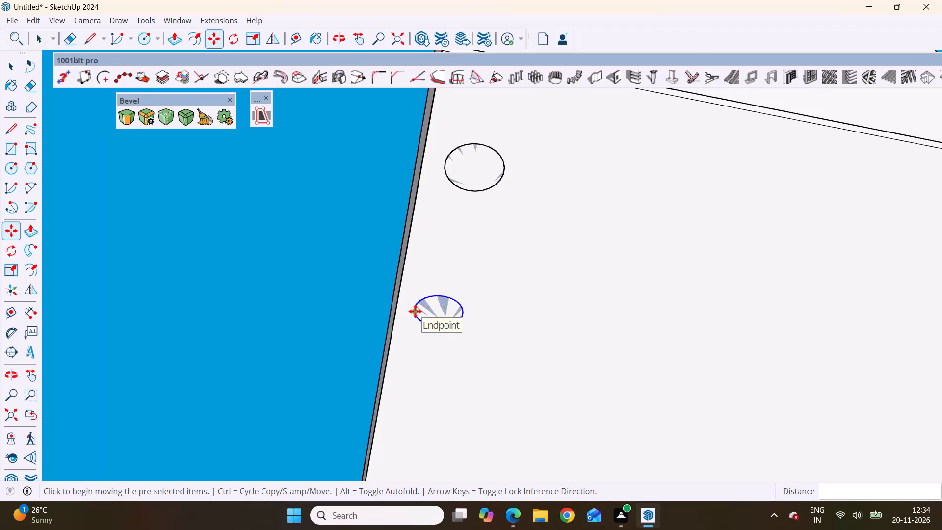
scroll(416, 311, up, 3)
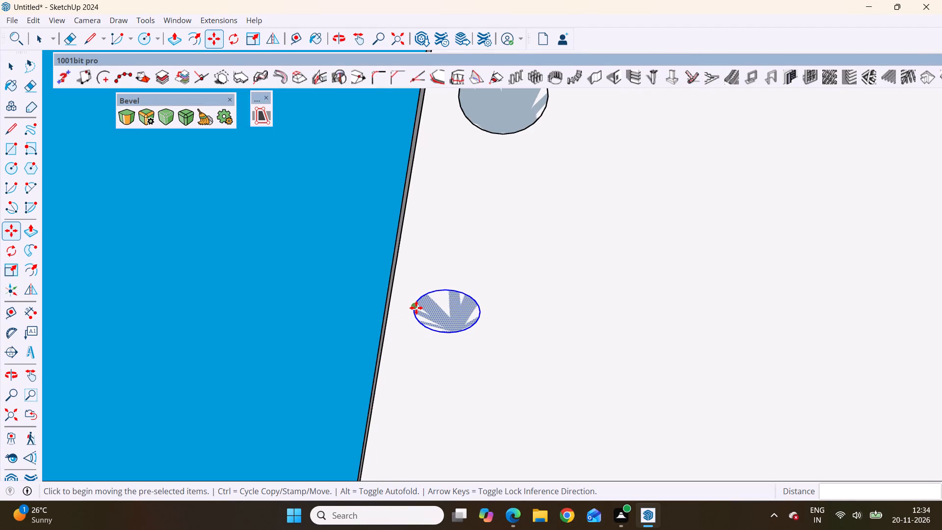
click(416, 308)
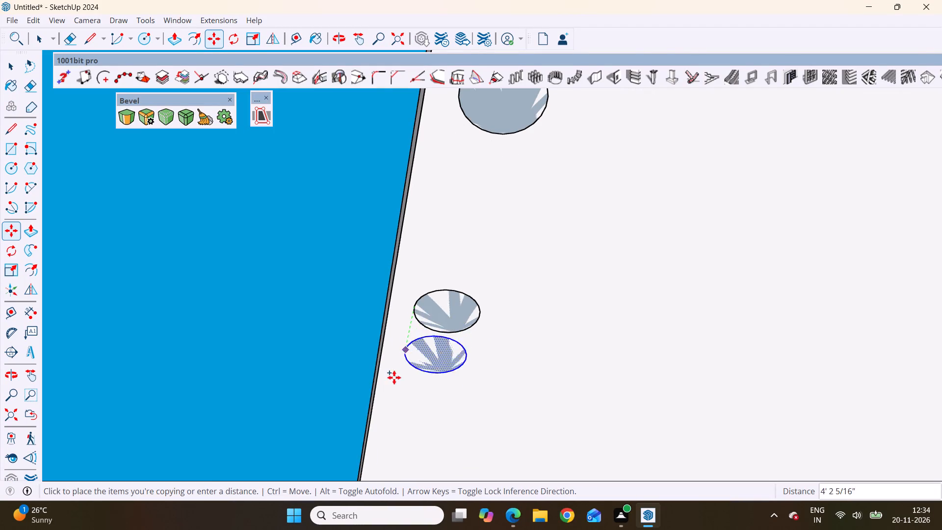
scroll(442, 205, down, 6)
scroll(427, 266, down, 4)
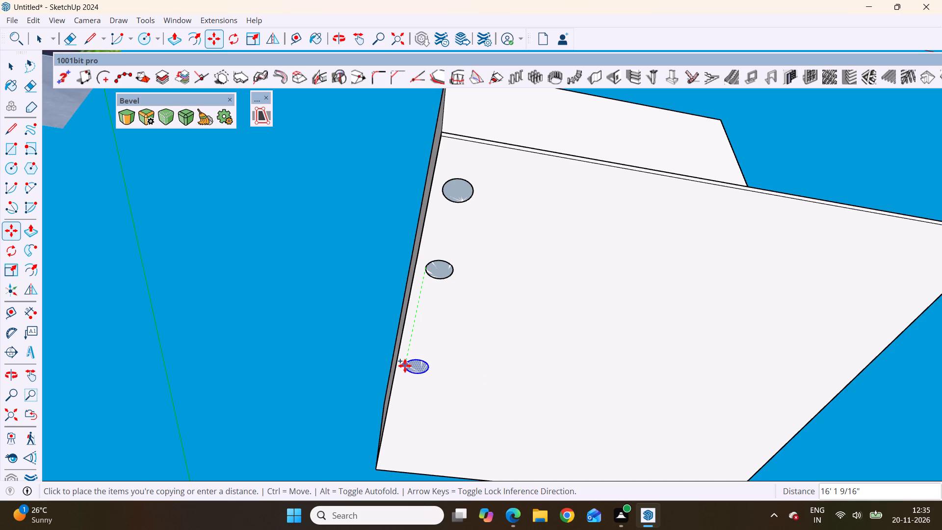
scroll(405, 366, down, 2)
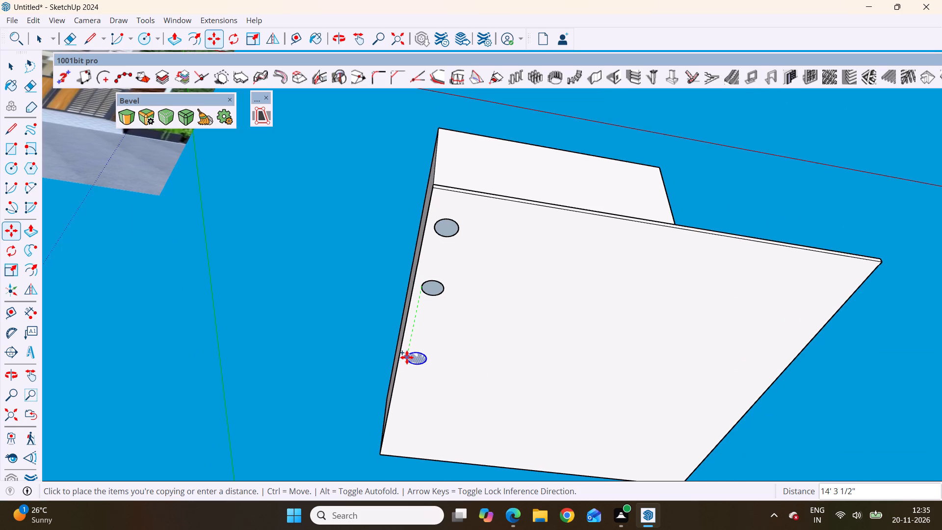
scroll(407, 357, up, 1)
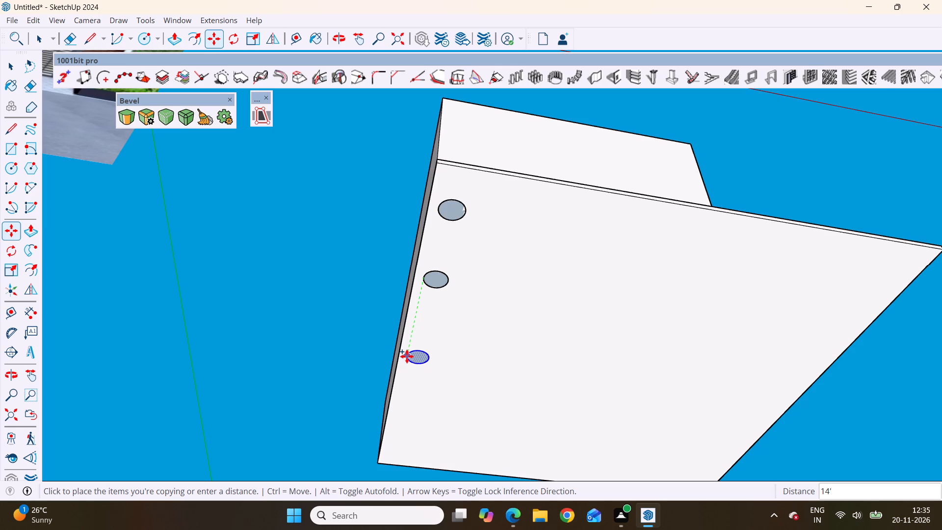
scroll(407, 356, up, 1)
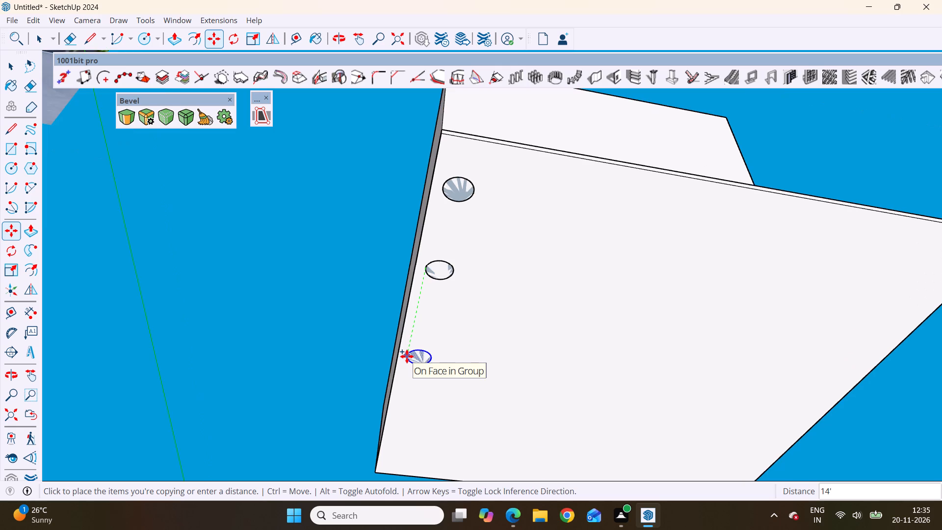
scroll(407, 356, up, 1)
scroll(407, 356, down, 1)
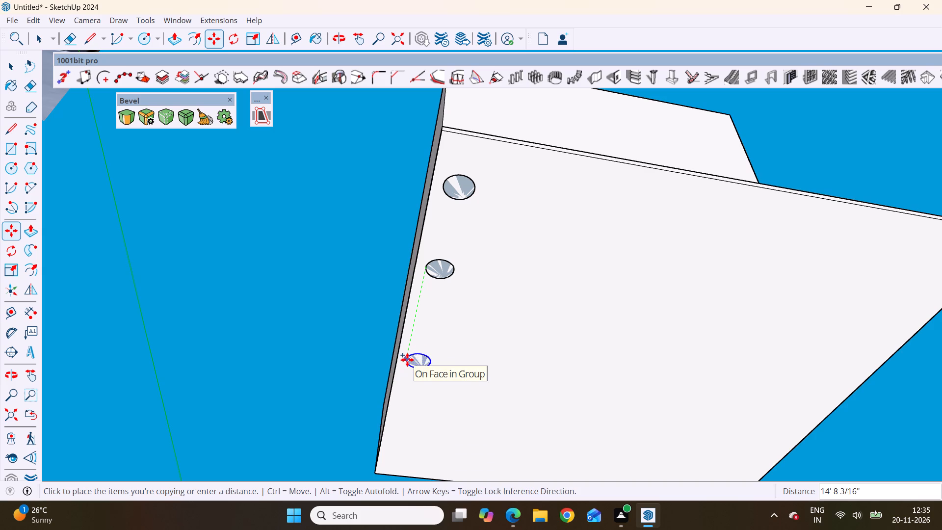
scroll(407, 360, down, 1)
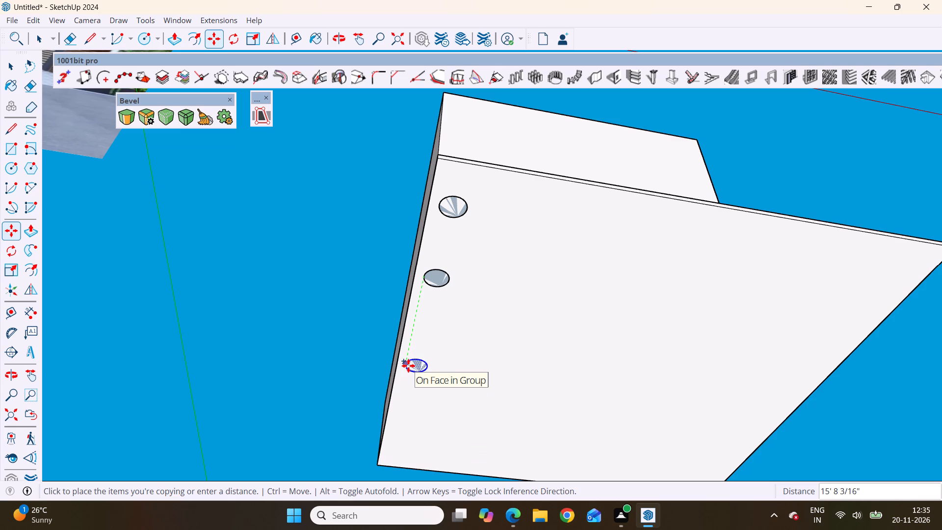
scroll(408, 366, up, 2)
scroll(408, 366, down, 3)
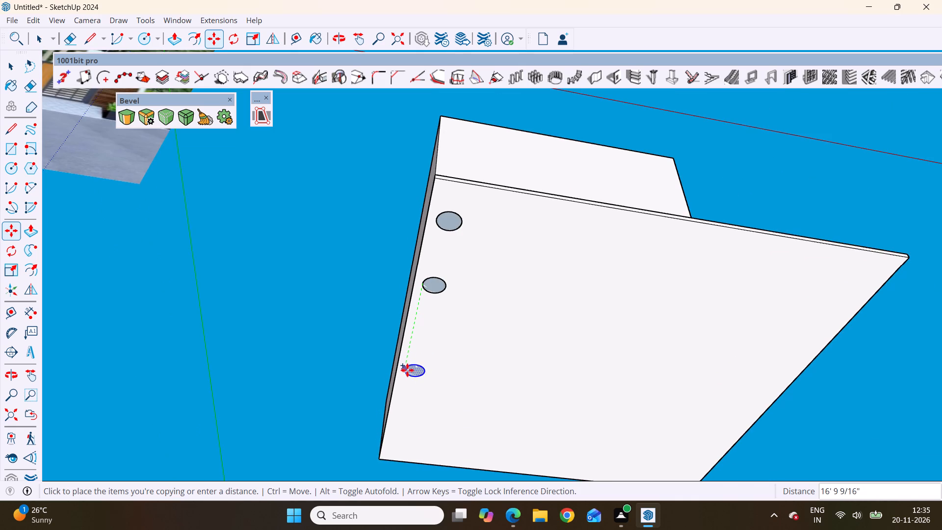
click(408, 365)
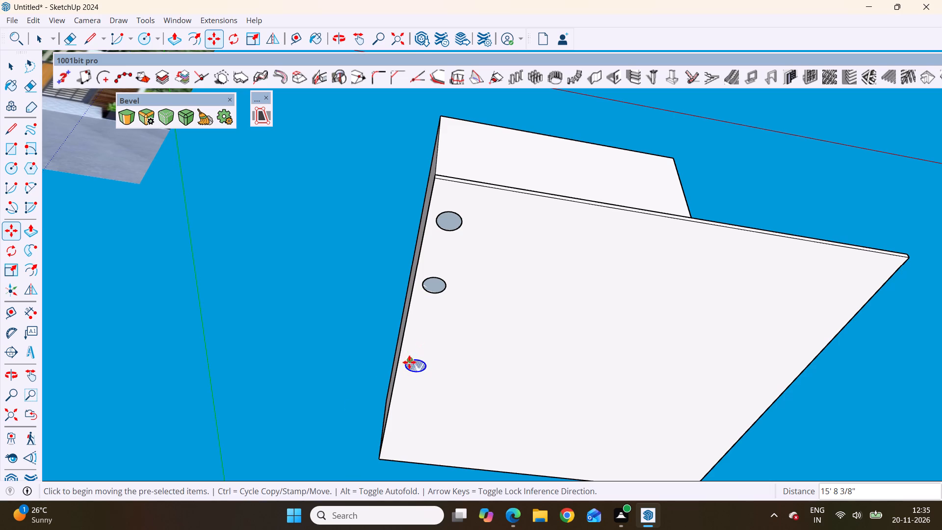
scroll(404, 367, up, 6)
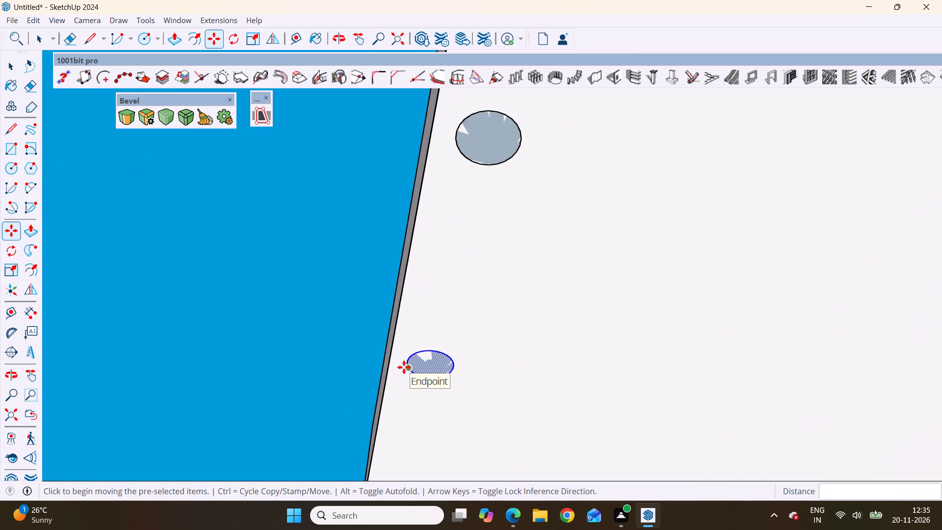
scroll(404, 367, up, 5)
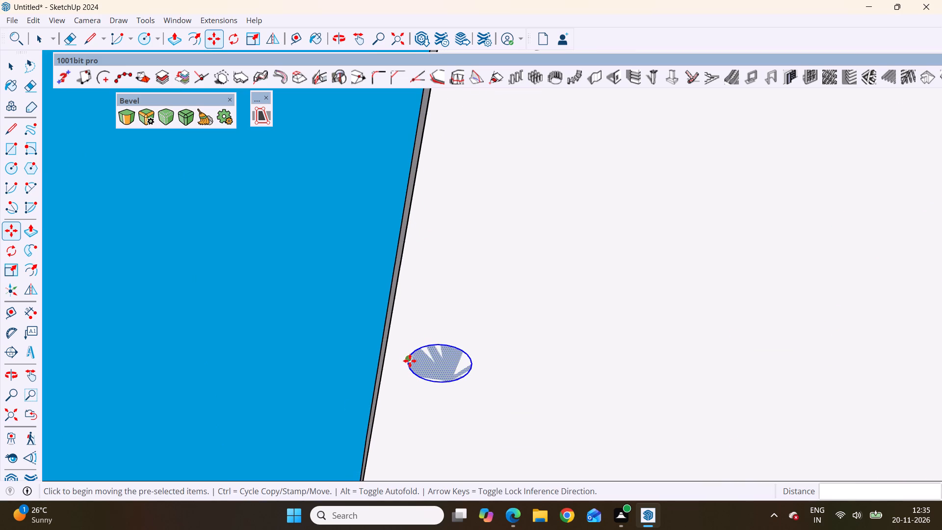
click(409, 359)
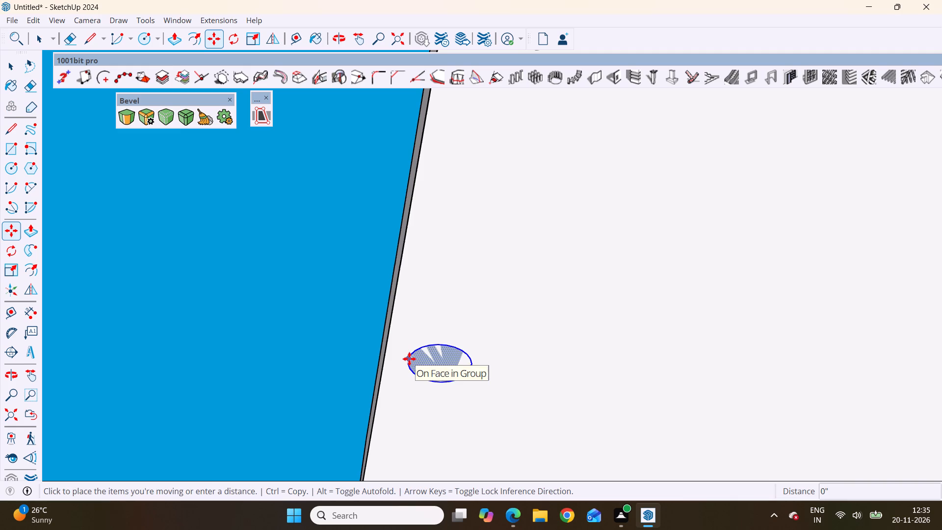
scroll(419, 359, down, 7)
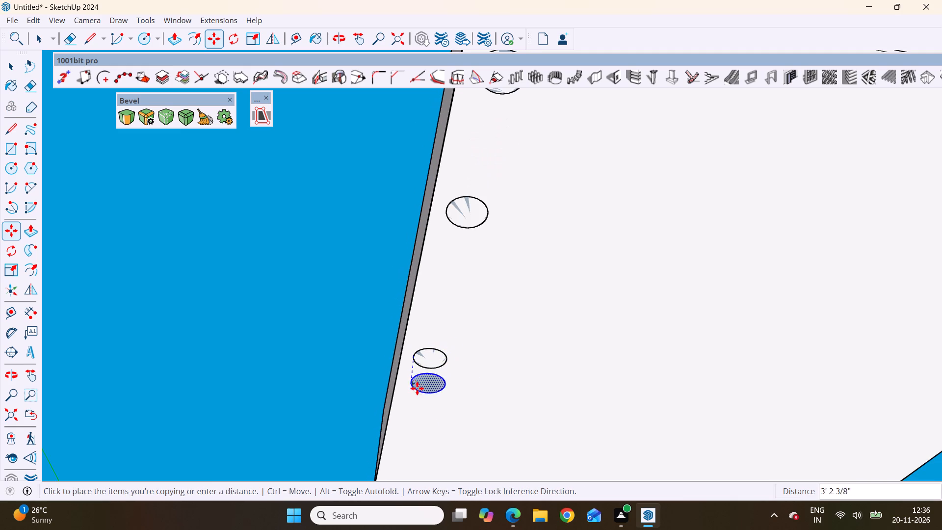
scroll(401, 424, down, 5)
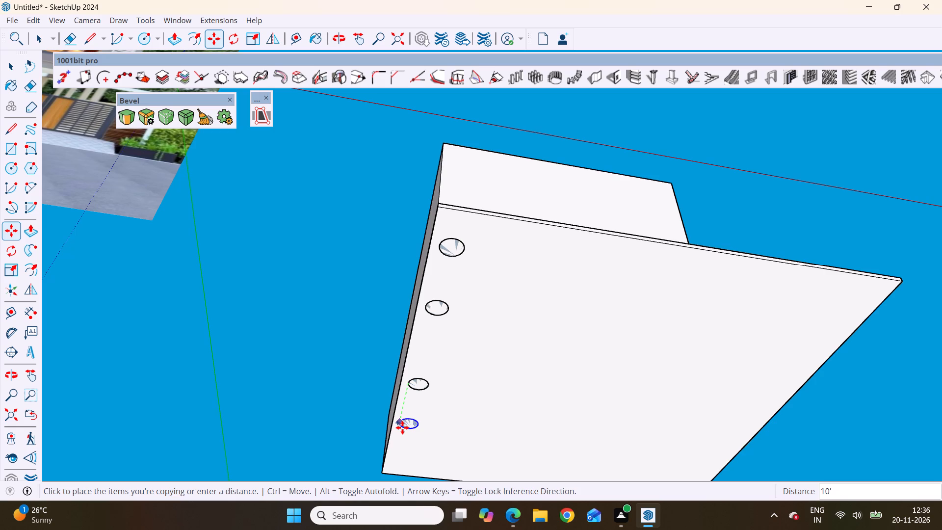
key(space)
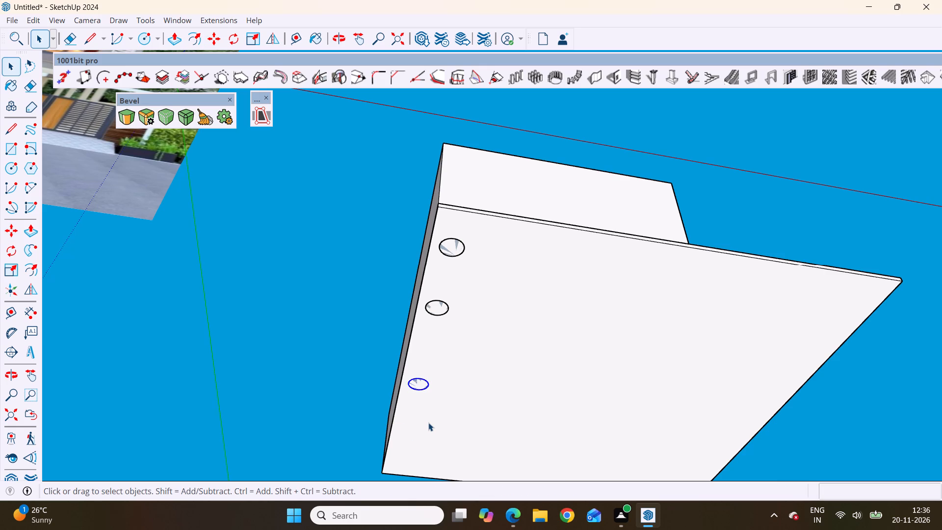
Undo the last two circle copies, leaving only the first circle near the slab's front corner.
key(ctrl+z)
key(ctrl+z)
Copy the remaining circle with its face 12' along the green axis on the slab's underside.
click(452, 246)
click(452, 246)
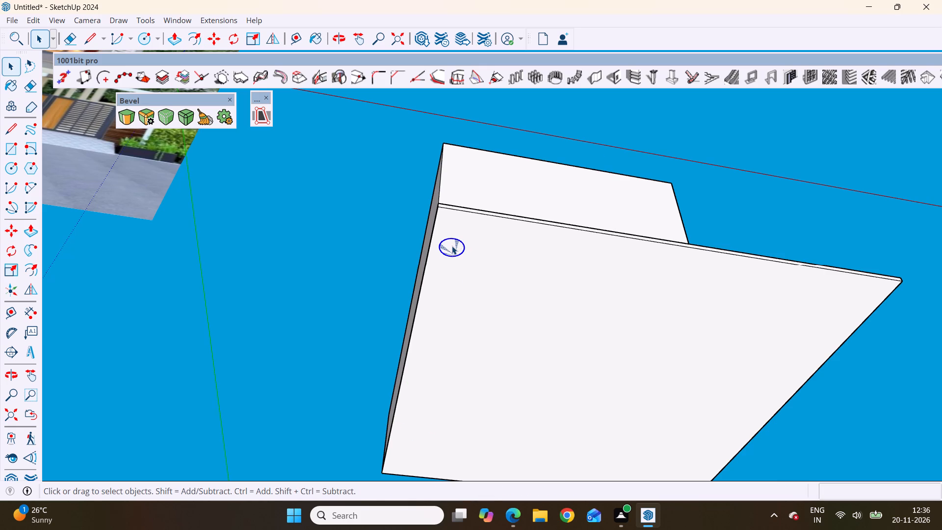
key(m)
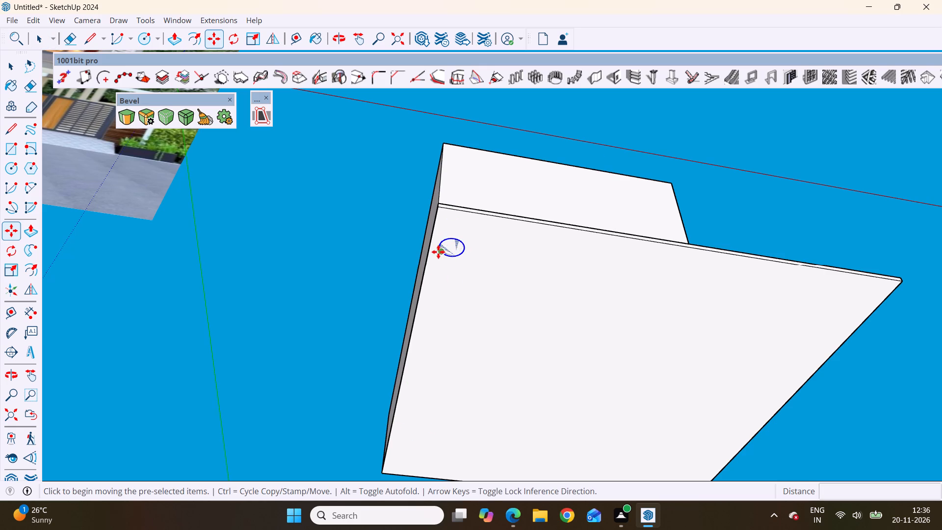
scroll(439, 244, up, 6)
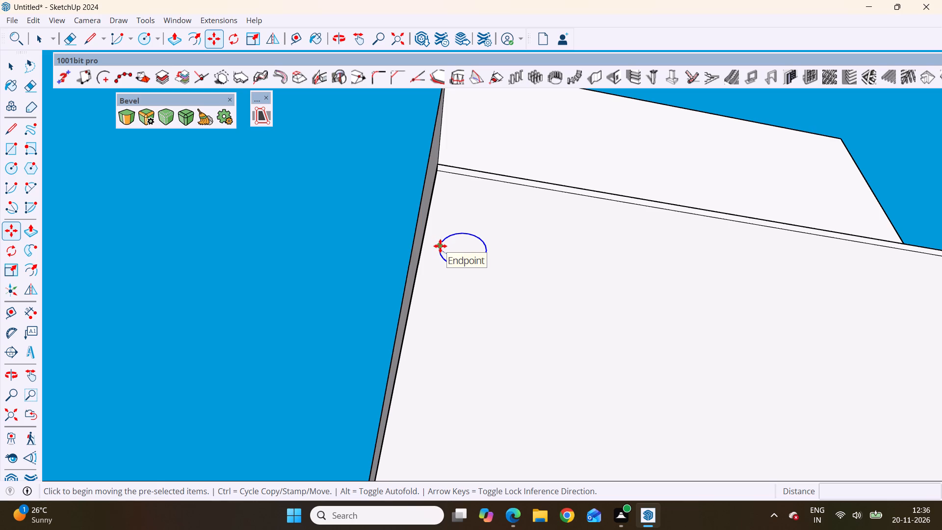
scroll(441, 246, up, 1)
scroll(441, 246, down, 6)
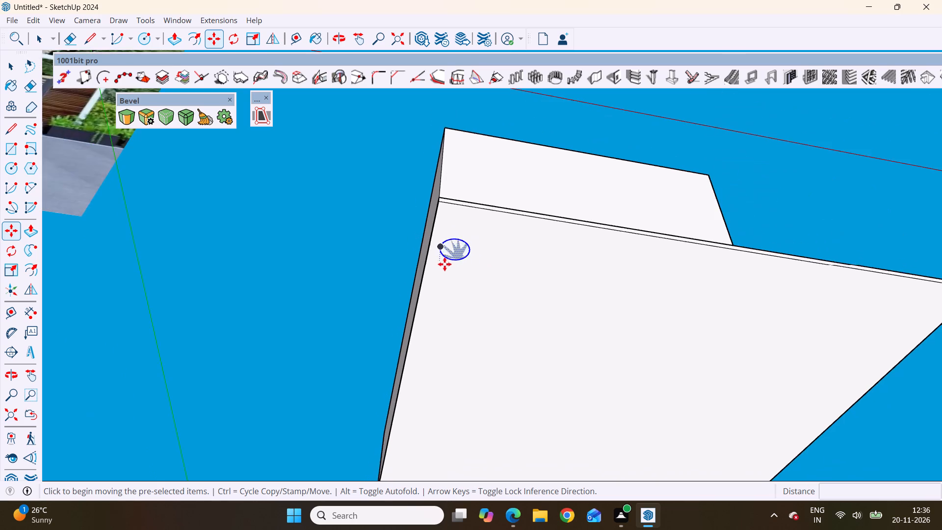
middle_drag(446, 268, 455, 307)
scroll(456, 308, up, 1)
scroll(446, 239, up, 4)
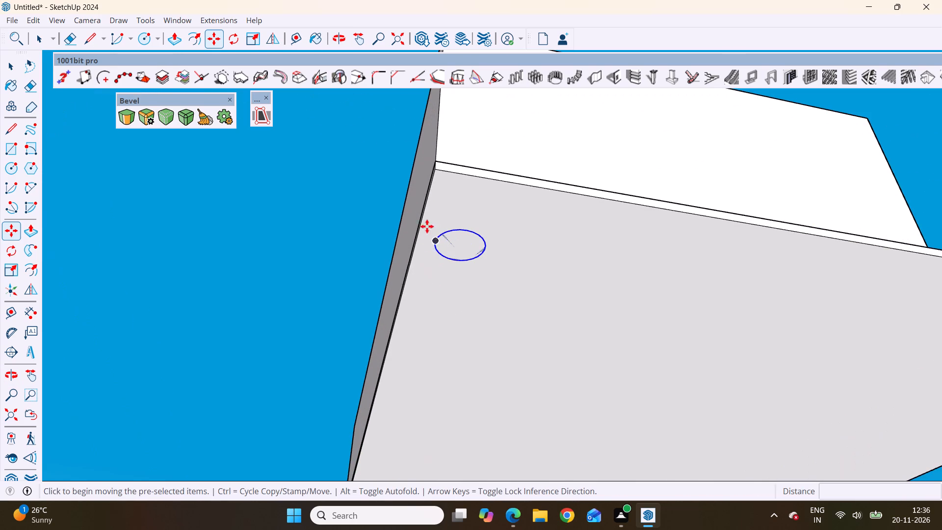
middle_drag(427, 220, 433, 149)
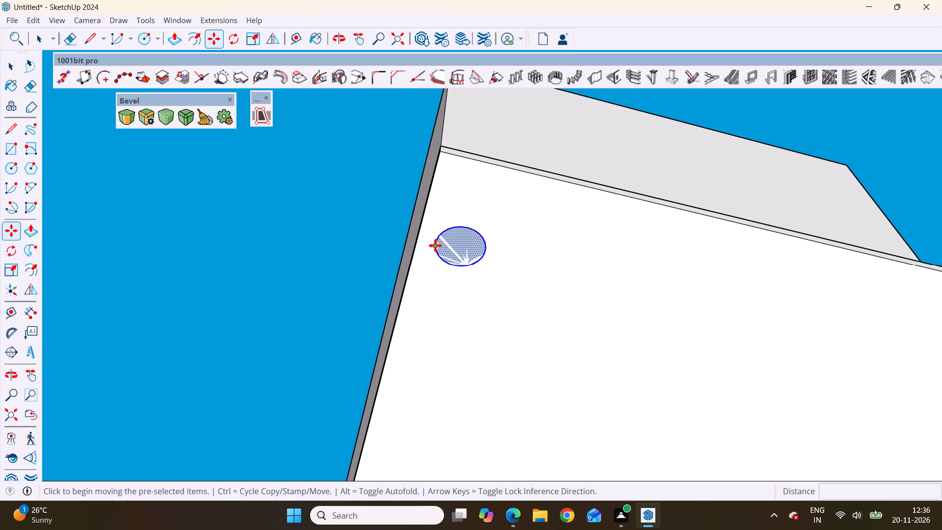
click(435, 243)
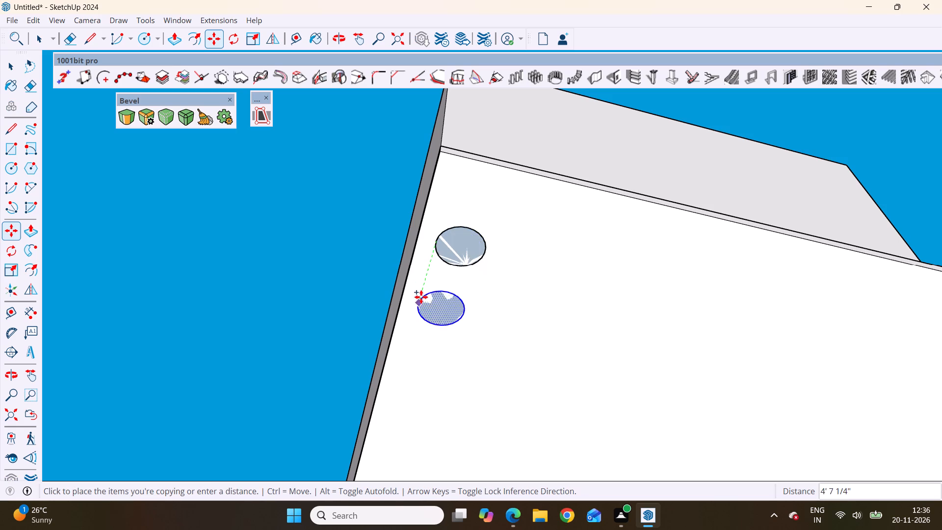
scroll(454, 219, down, 6)
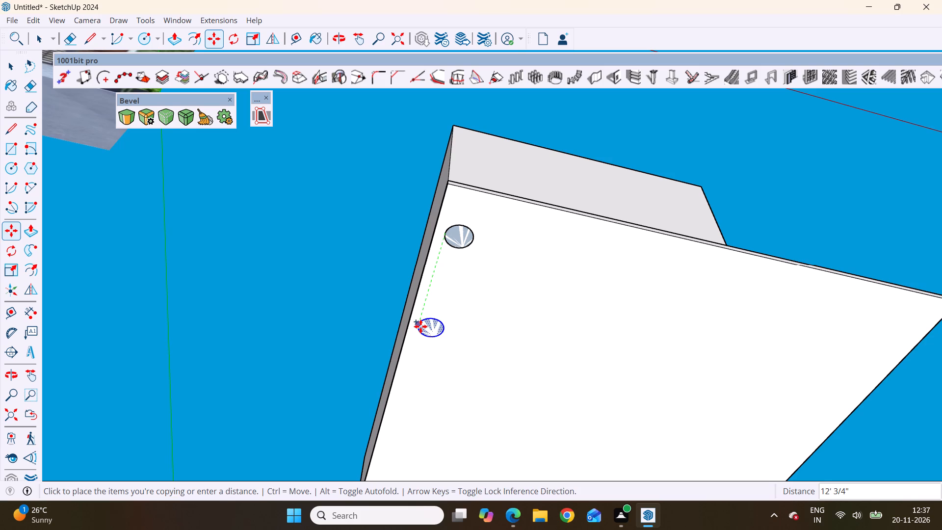
text(12)
key(apostrophe)
key(Return)
Copy the second circle about 13' 10" farther along the green axis, close to the slab's side edge.
scroll(407, 157, down, 4)
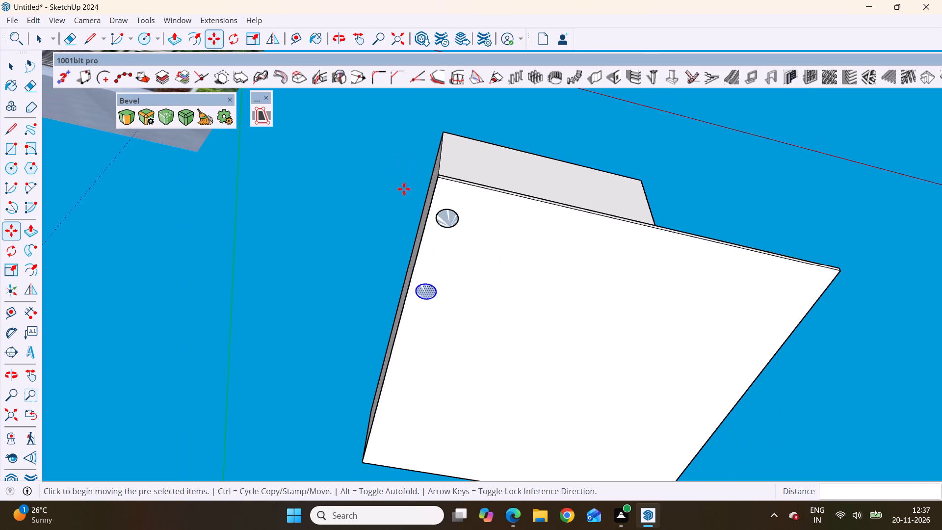
scroll(422, 297, up, 3)
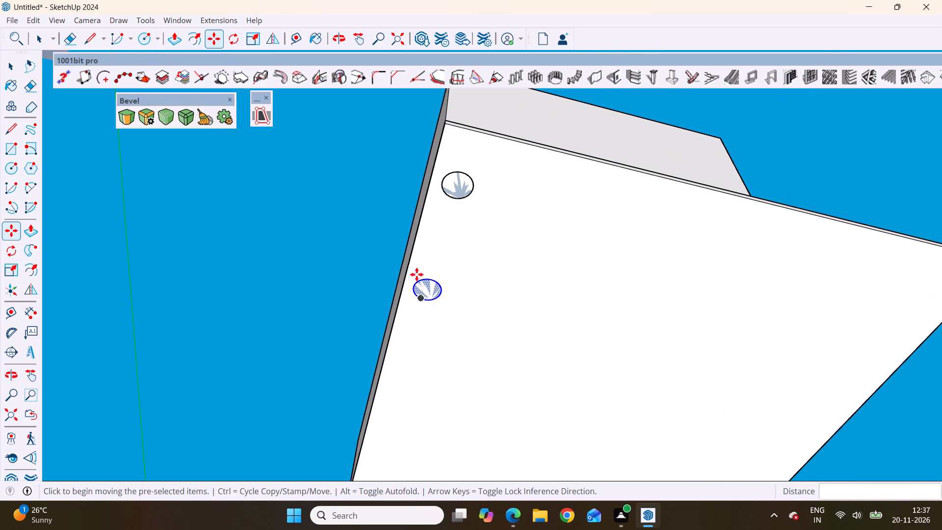
scroll(414, 289, up, 4)
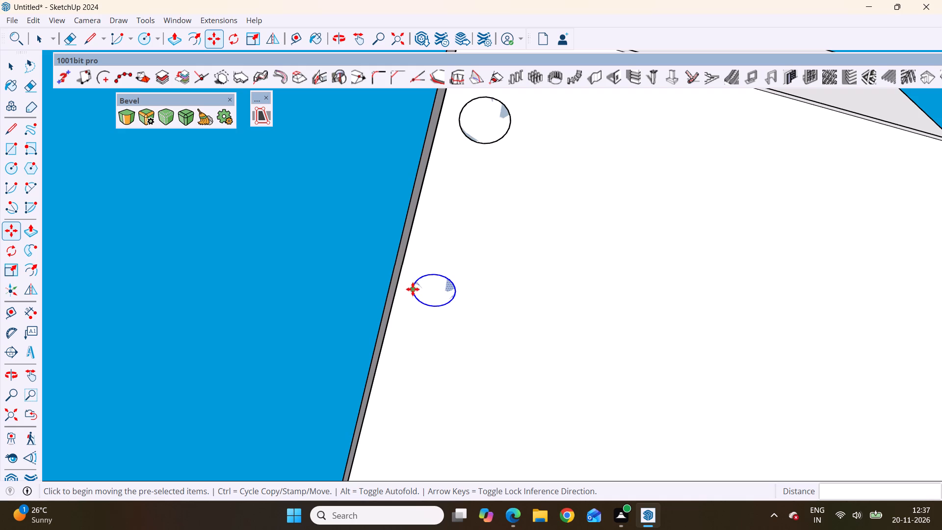
scroll(413, 292, up, 4)
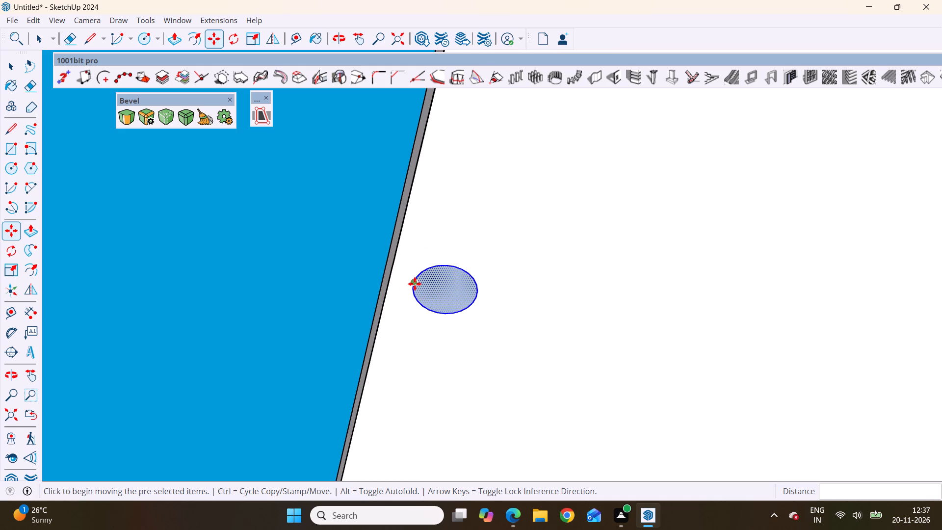
click(415, 283)
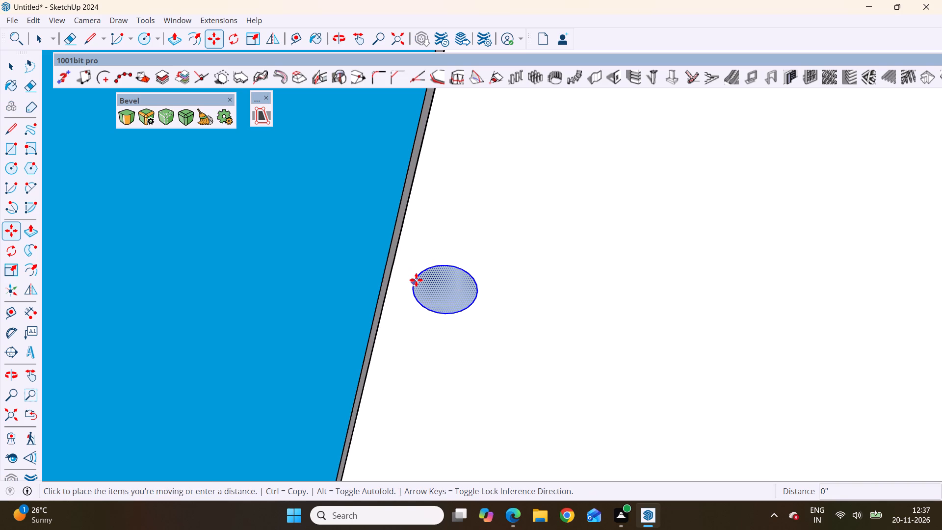
scroll(413, 283, down, 14)
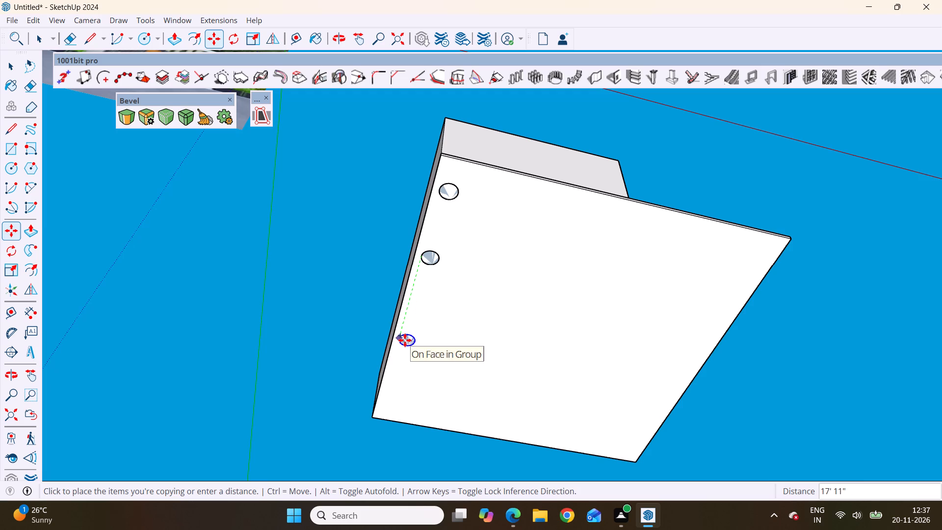
scroll(406, 338, up, 3)
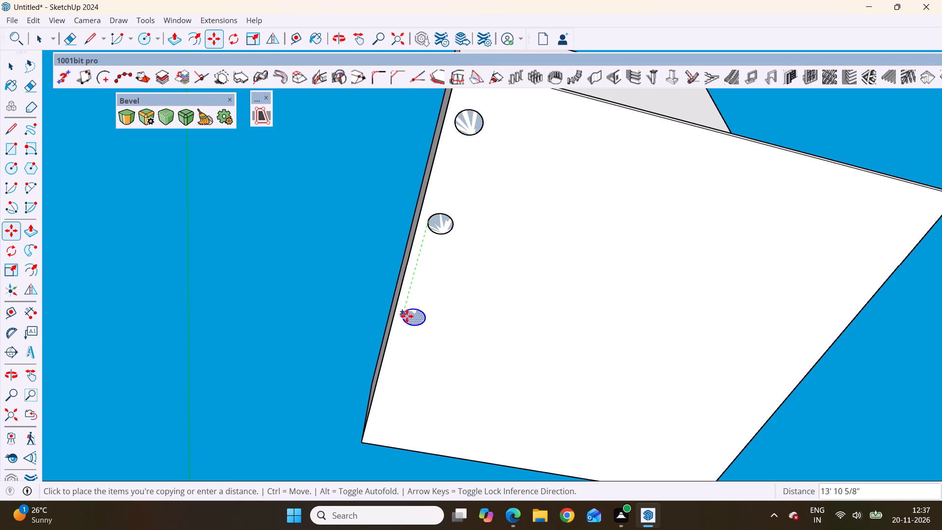
click(407, 316)
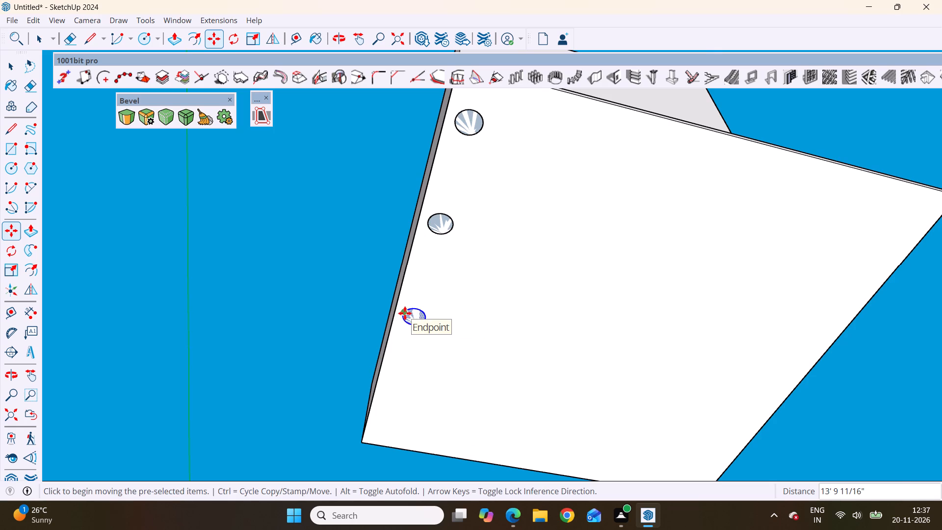
Copy the third circle about 18' 4" farther along the green axis, near the far corner of the slab's underside.
scroll(405, 313, up, 10)
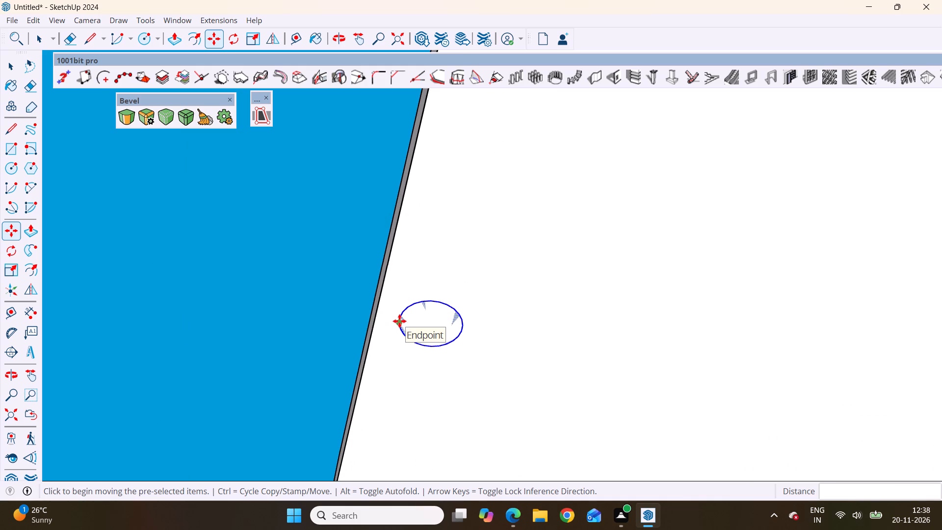
click(400, 322)
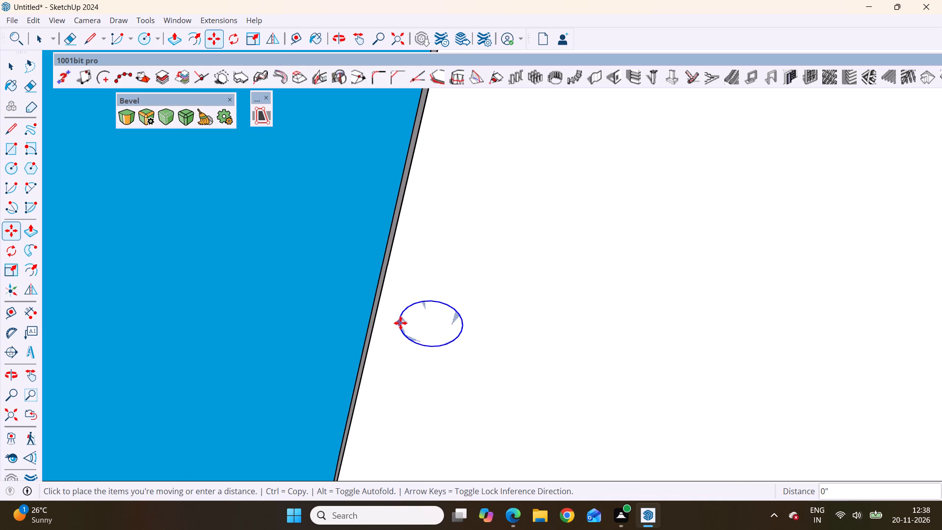
scroll(472, 294, down, 5)
scroll(494, 245, down, 9)
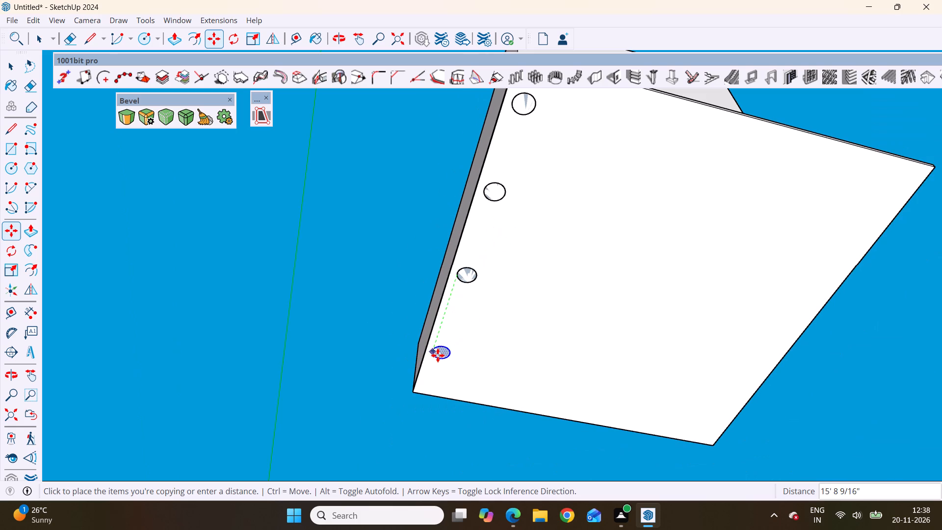
scroll(438, 353, down, 2)
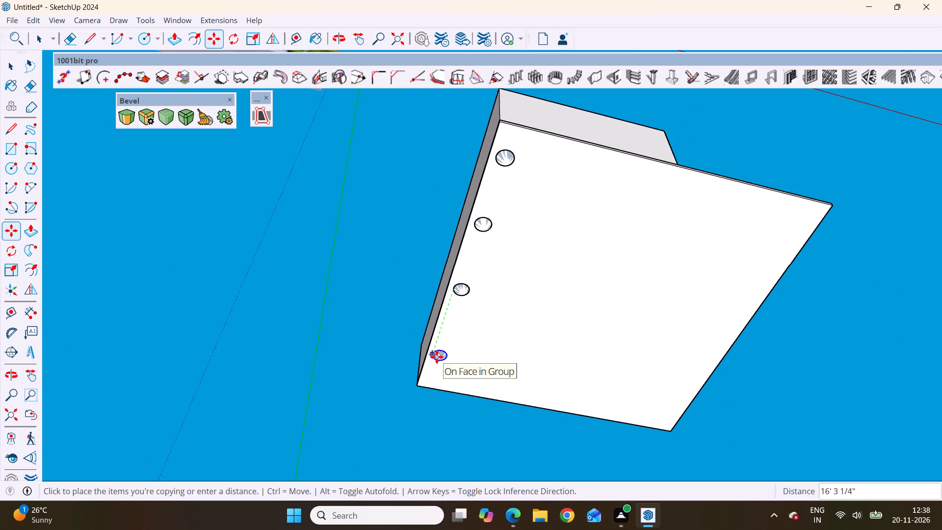
scroll(439, 352, up, 3)
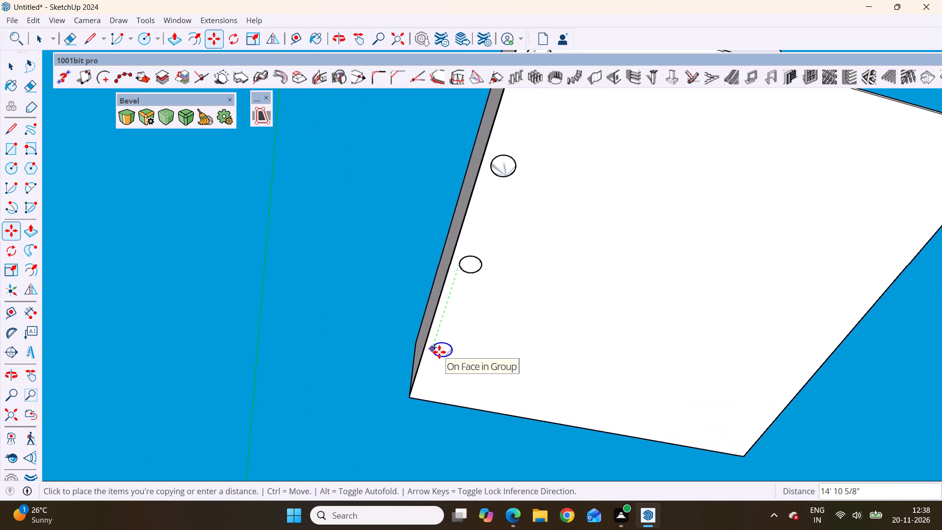
scroll(439, 352, up, 4)
scroll(439, 352, down, 10)
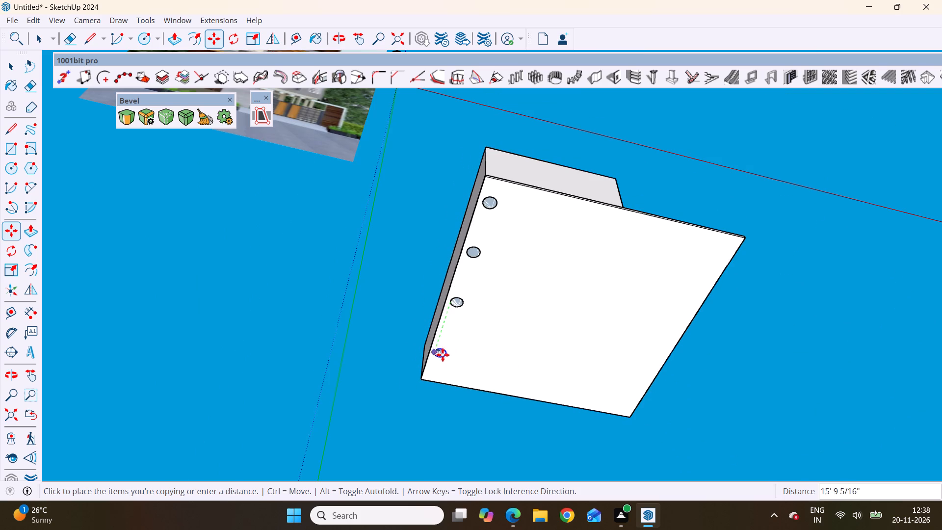
scroll(436, 358, up, 8)
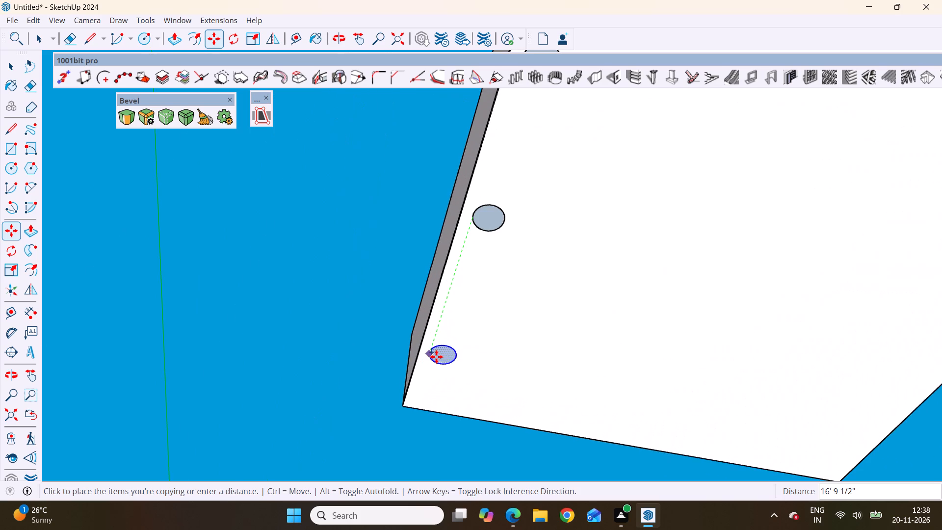
scroll(436, 357, down, 8)
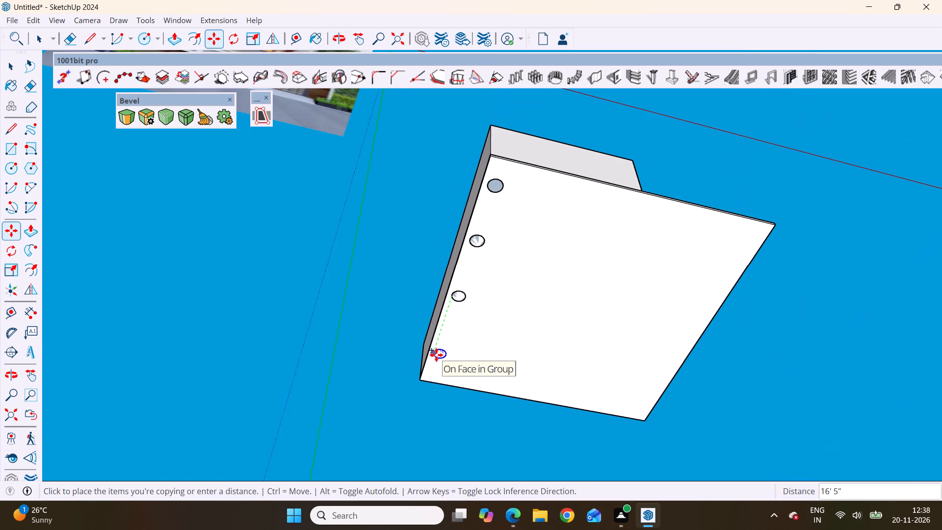
scroll(436, 355, up, 5)
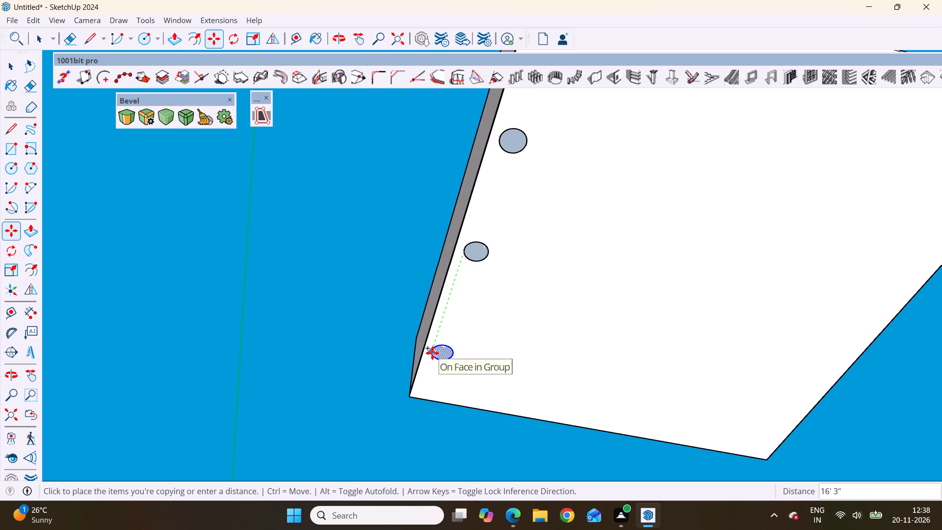
scroll(432, 353, down, 7)
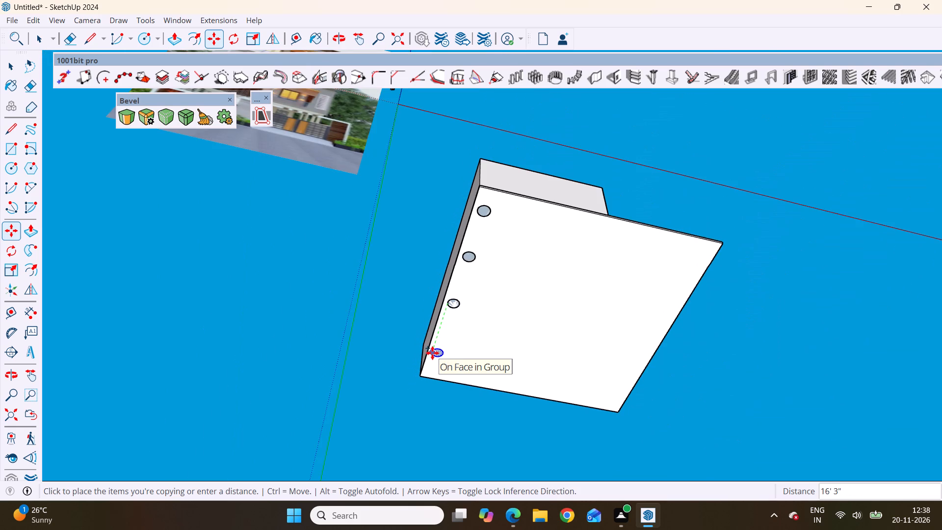
scroll(436, 349, up, 4)
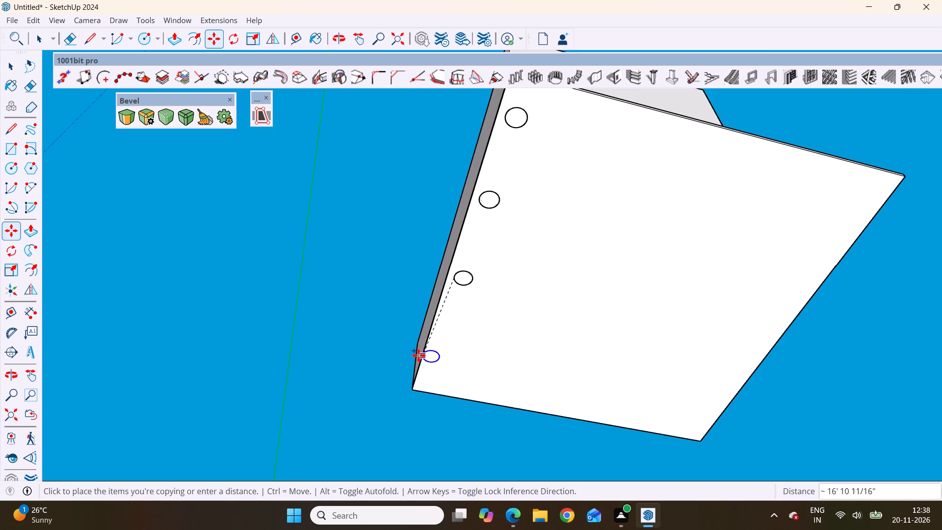
scroll(423, 356, down, 3)
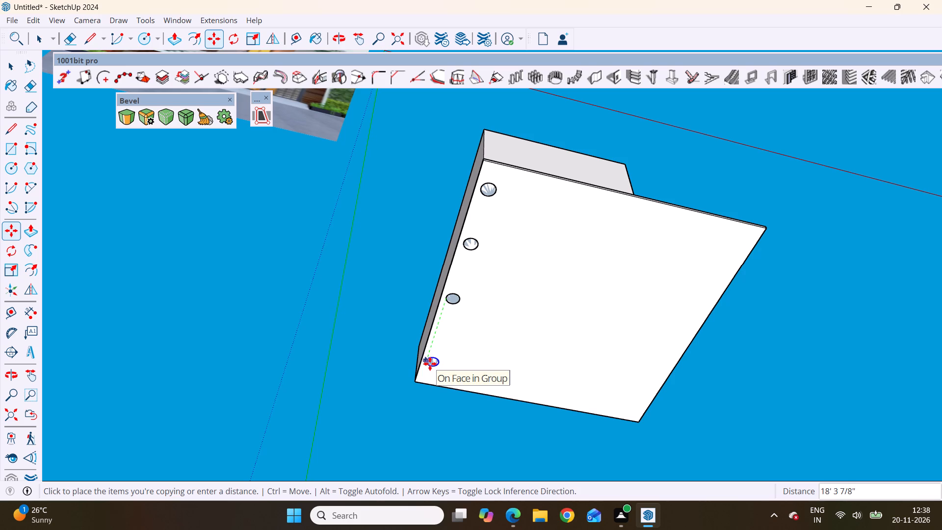
click(430, 364)
Move the third circle about 2' 4" along the green axis toward the fourth circle.
scroll(445, 352, up, 5)
scroll(445, 352, down, 3)
scroll(405, 396, down, 4)
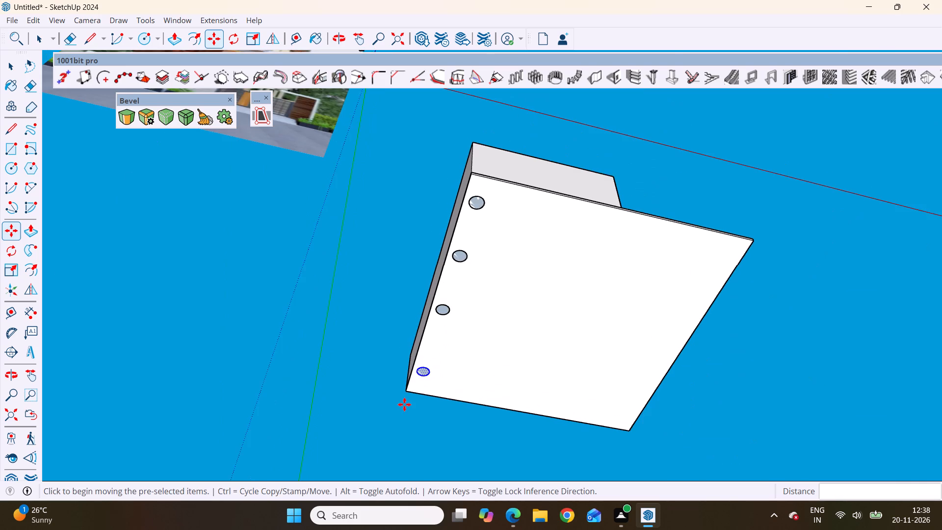
scroll(443, 344, up, 3)
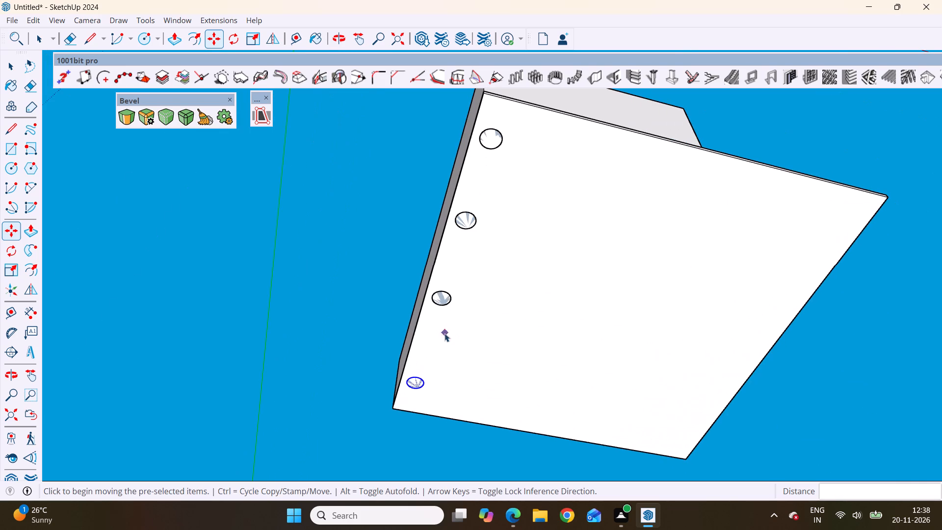
key(space)
double_click(446, 297)
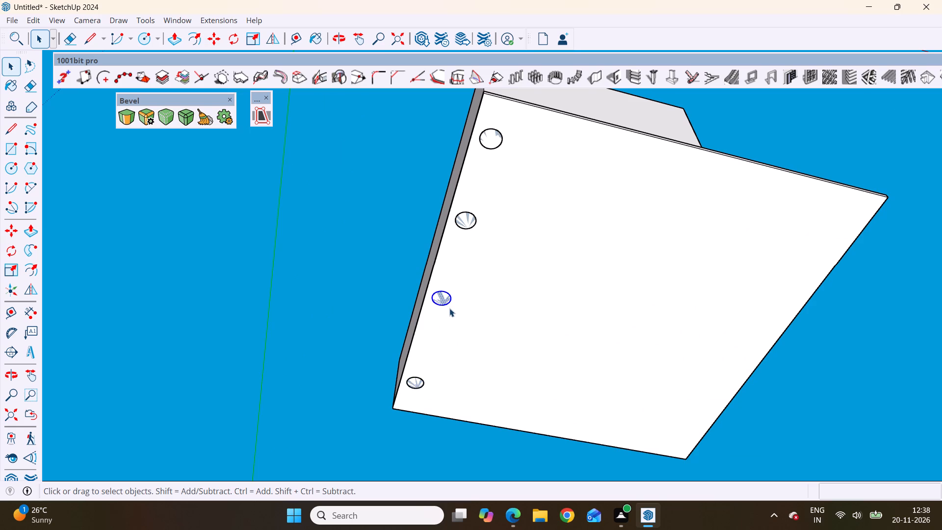
key(m)
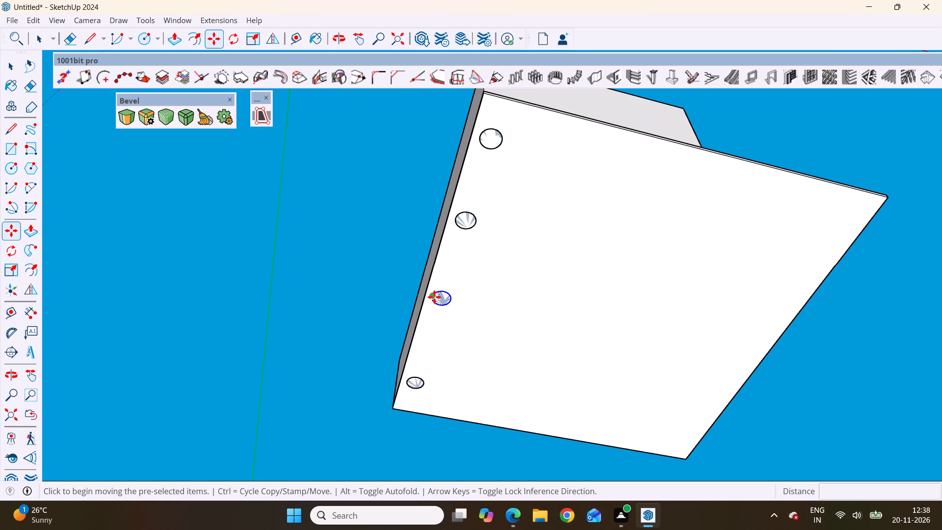
scroll(433, 294, up, 4)
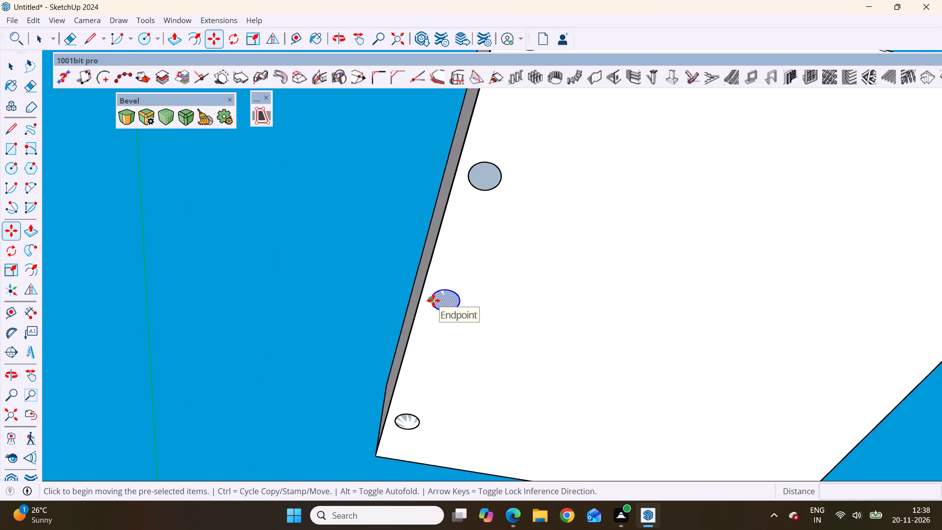
click(433, 300)
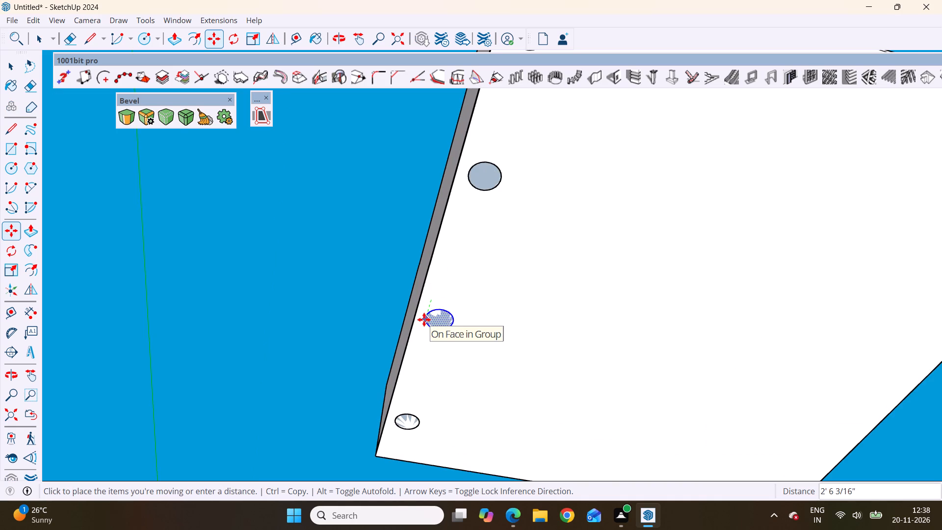
scroll(423, 322, down, 3)
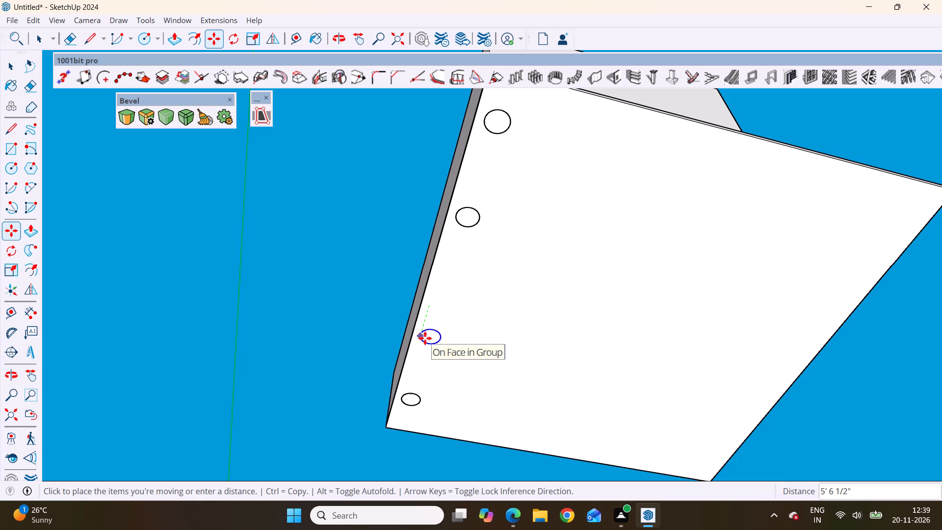
scroll(425, 338, up, 7)
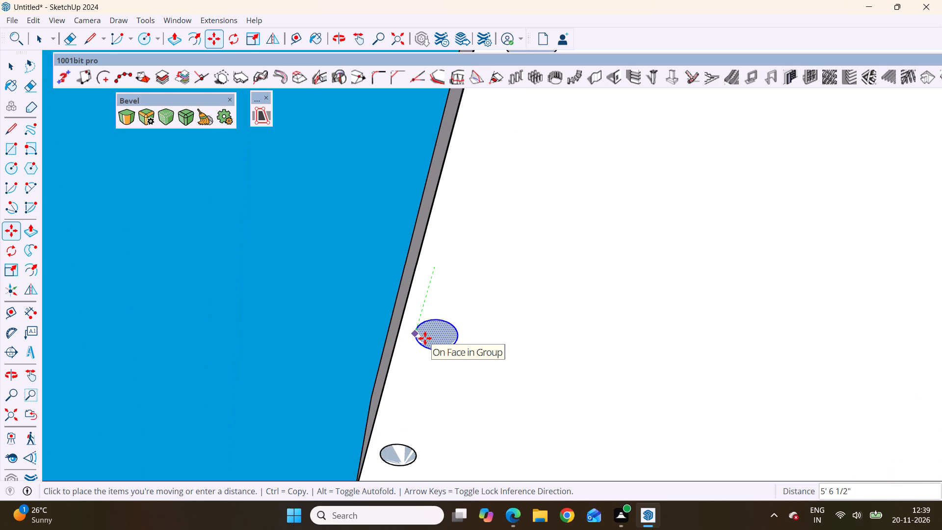
scroll(425, 338, down, 2)
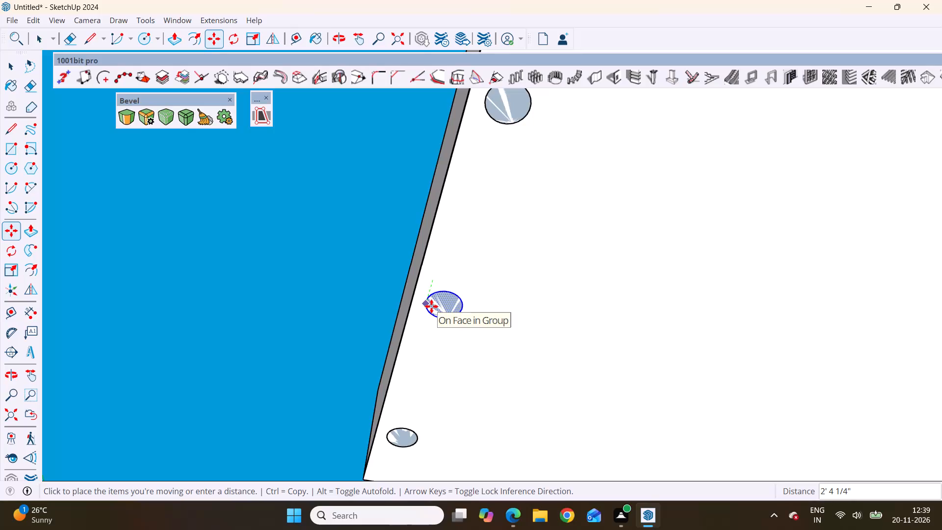
click(431, 306)
scroll(439, 325, down, 8)
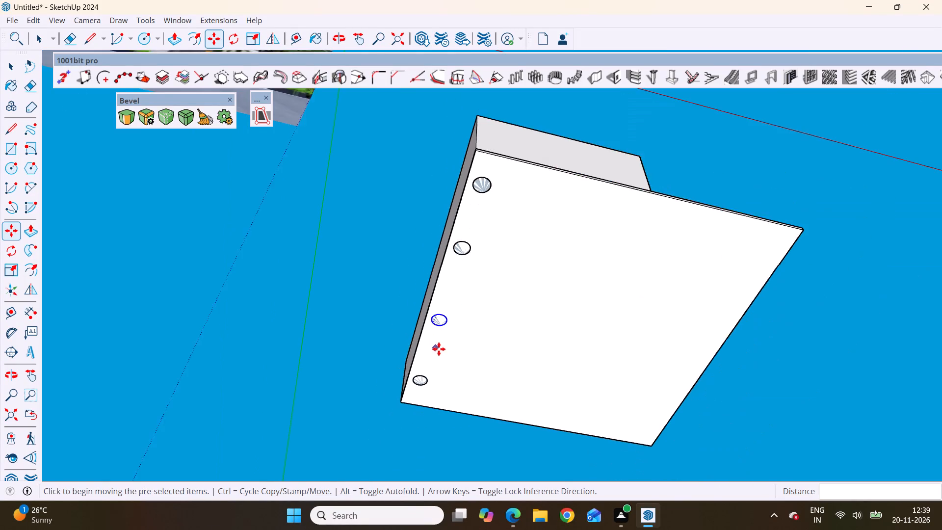
scroll(439, 349, down, 4)
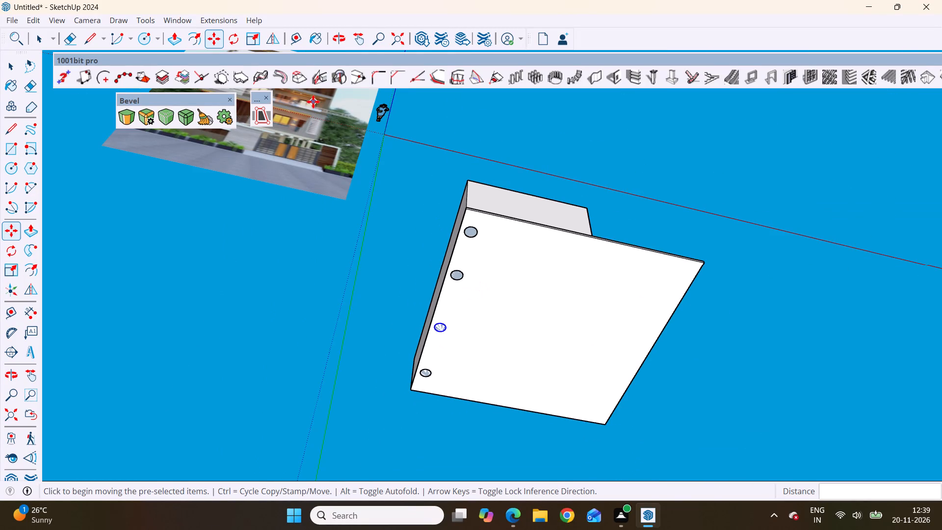
key(space)
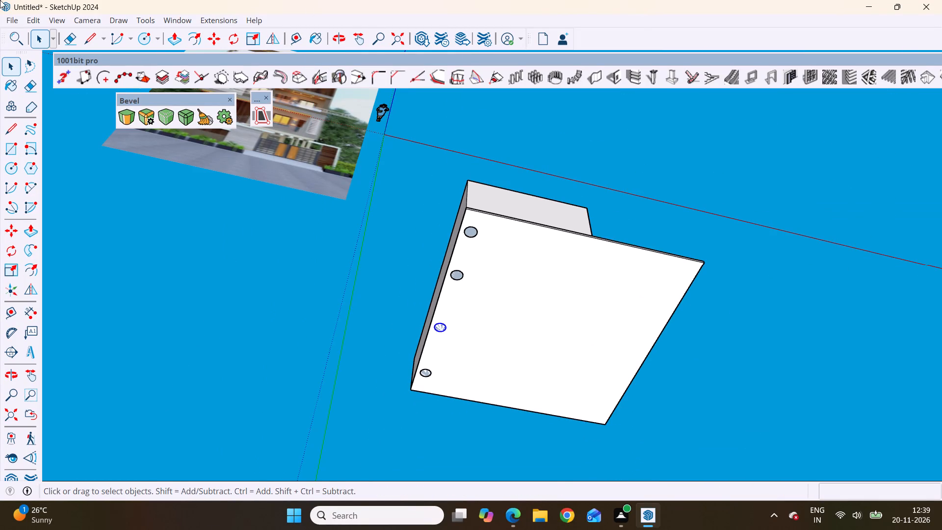
Copy the first circle of the column row with its face about 45' 10" along the red axis toward the slab's opposite side edge.
scroll(741, 0, down, 5)
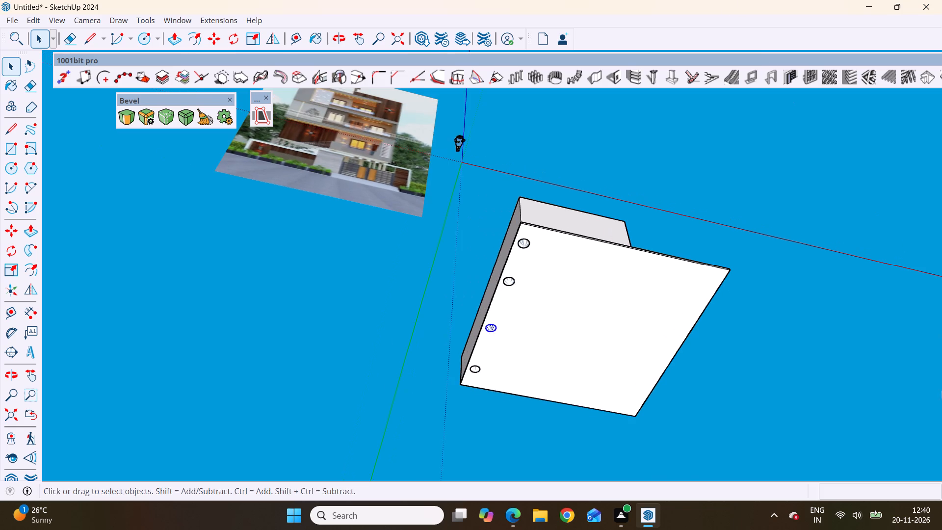
scroll(680, 424, down, 3)
scroll(789, 312, up, 3)
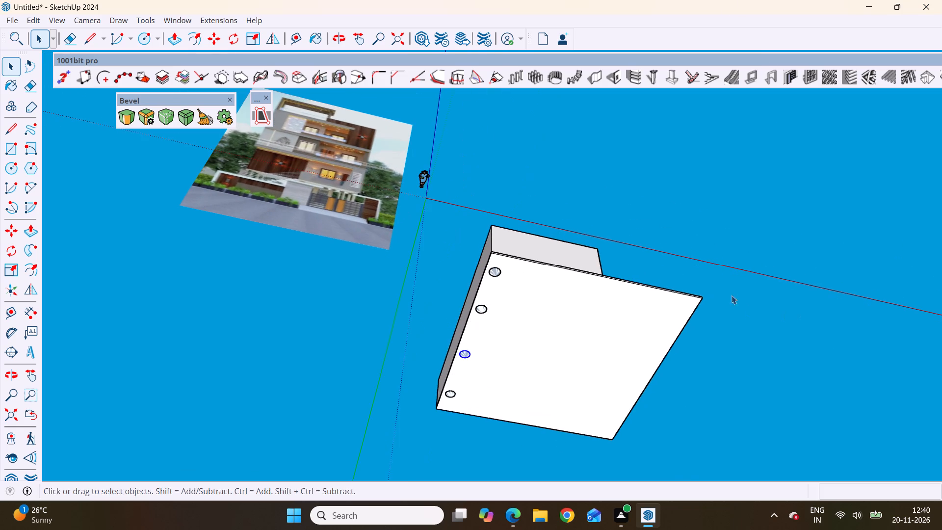
scroll(542, 268, up, 6)
scroll(383, 196, down, 3)
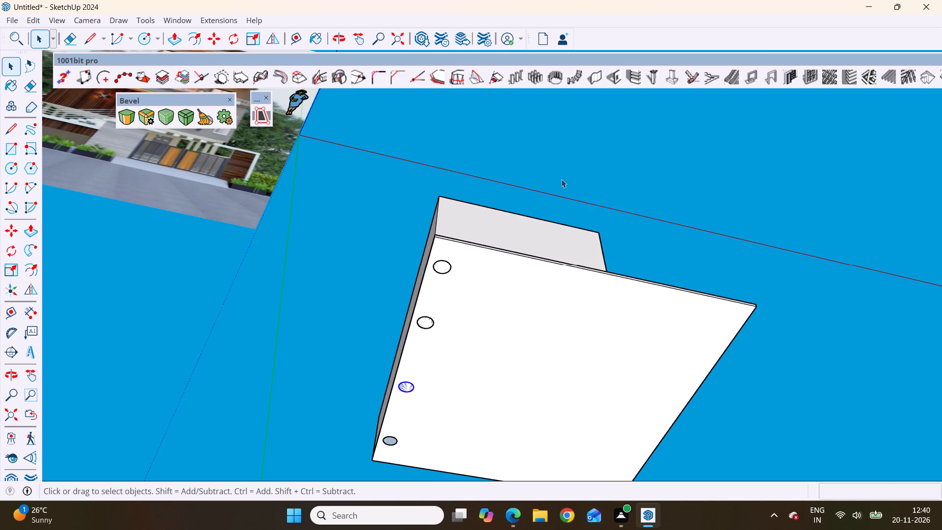
click(567, 171)
scroll(443, 259, up, 2)
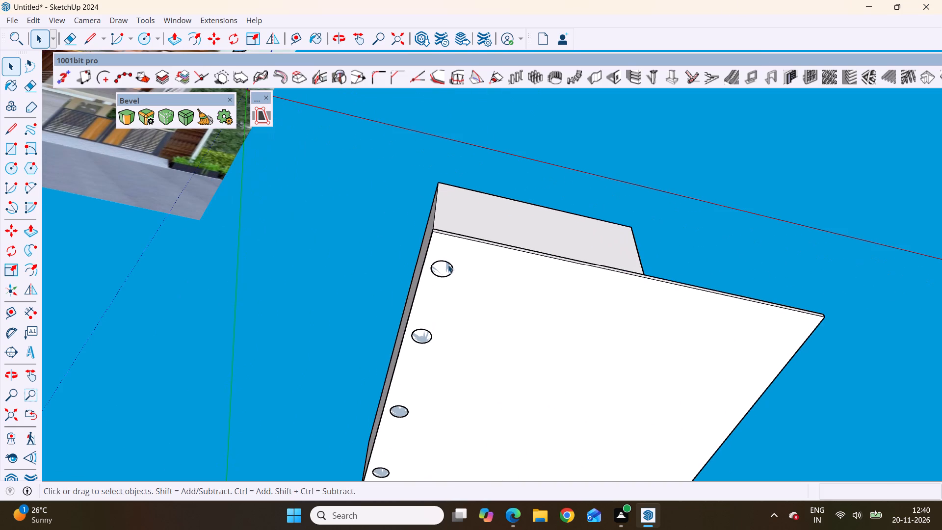
click(443, 267)
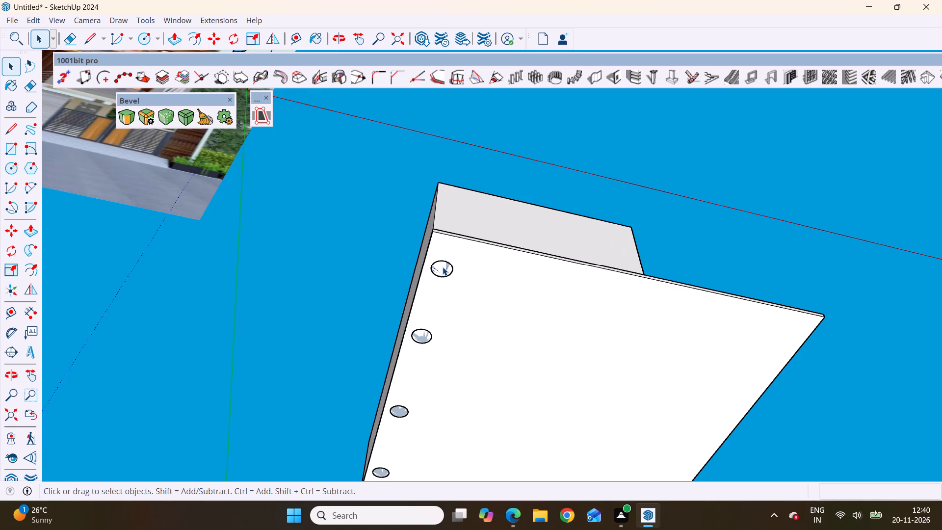
double_click(443, 267)
key(m)
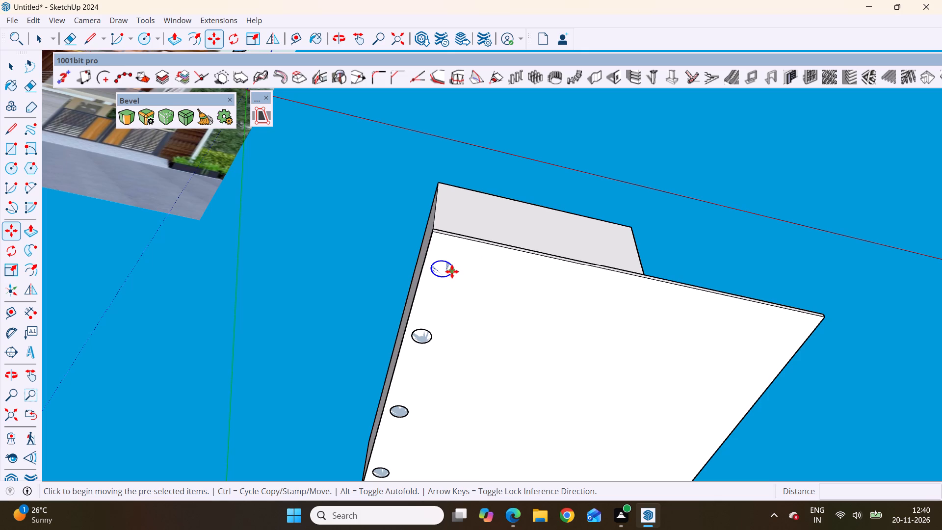
click(453, 271)
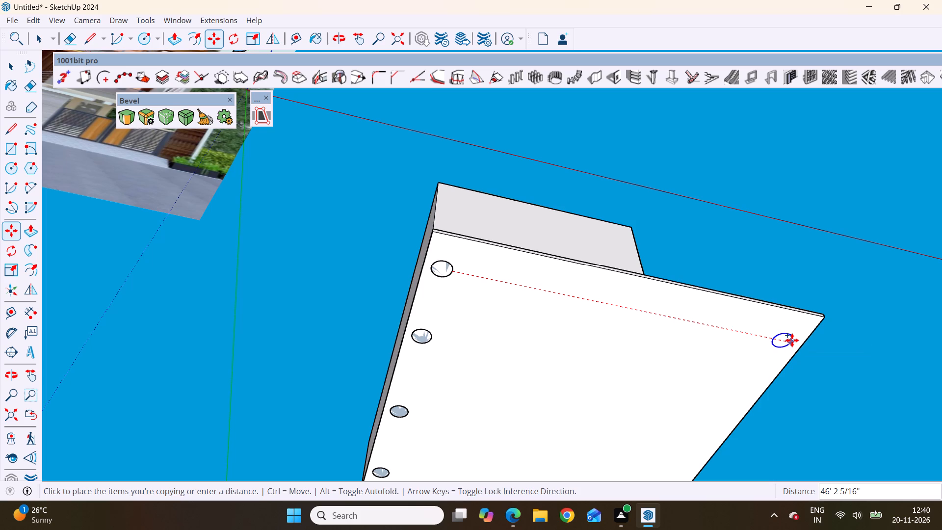
scroll(791, 340, down, 8)
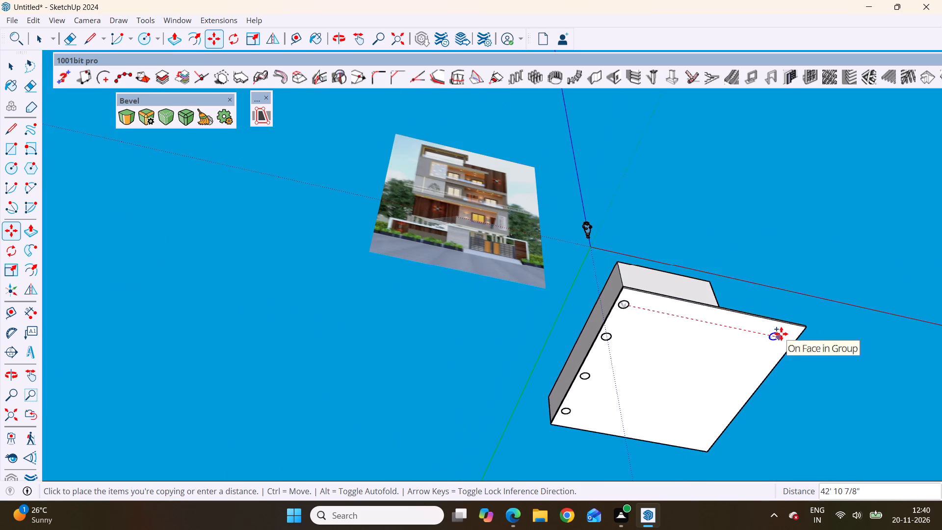
scroll(783, 335, up, 11)
scroll(777, 331, down, 8)
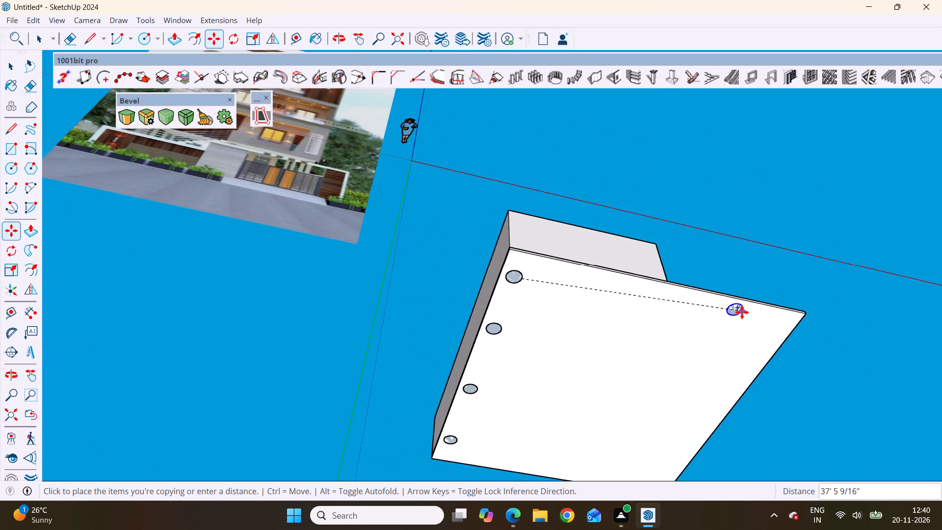
scroll(769, 343, up, 4)
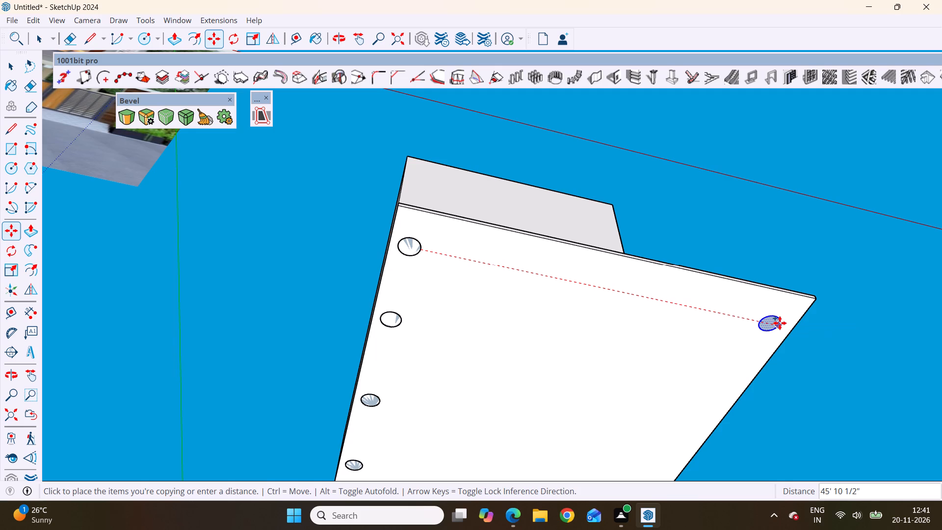
click(780, 322)
Move the copied circle about 1' 5" outward along the red axis, close to the slab's side edge.
scroll(434, 221, down, 2)
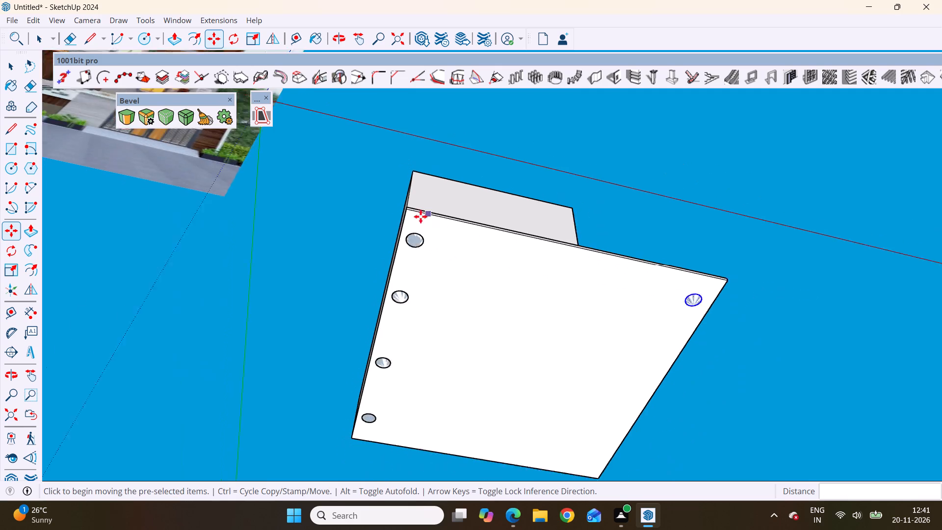
scroll(420, 216, down, 5)
scroll(584, 304, up, 4)
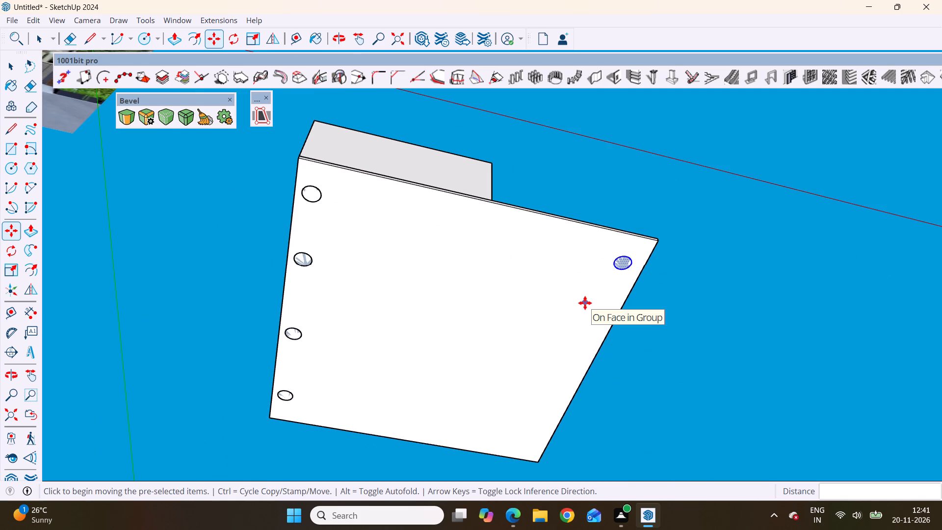
scroll(639, 266, up, 3)
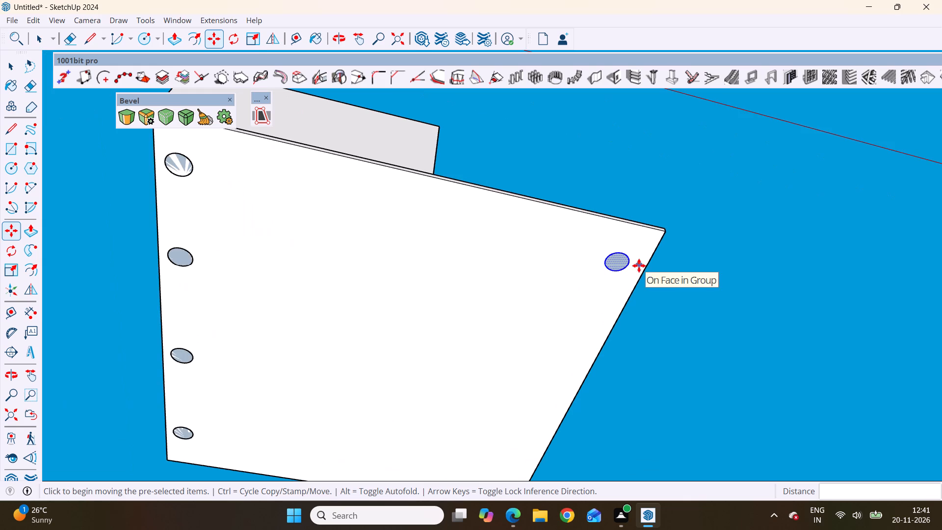
scroll(685, 291, down, 2)
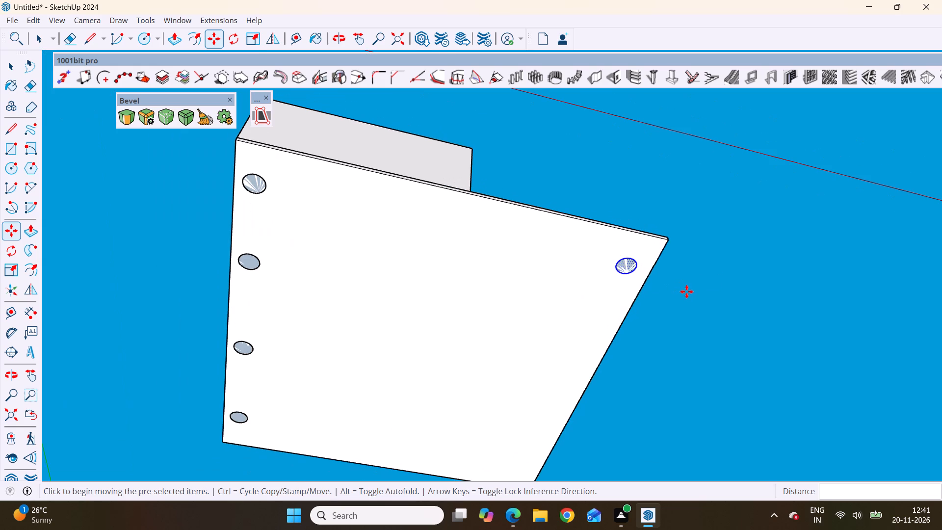
middle_drag(684, 298, 693, 266)
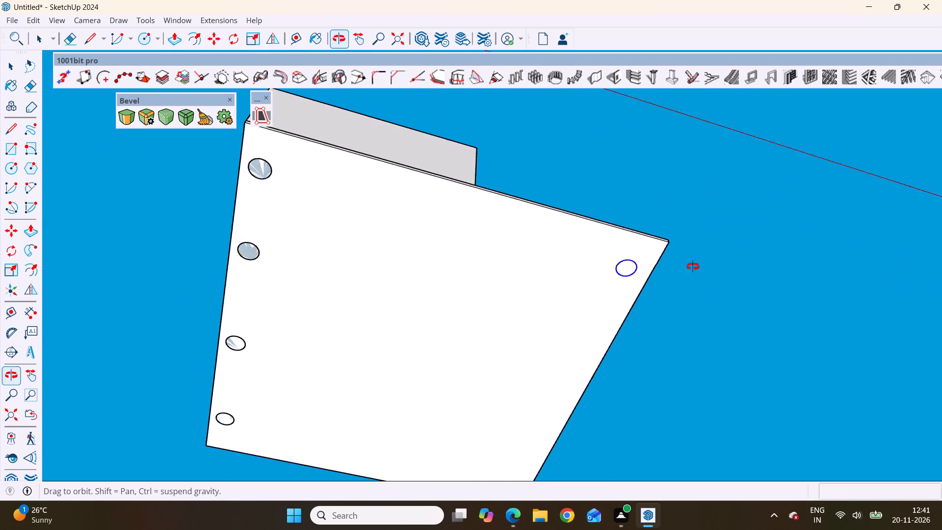
middle_drag(693, 266, 656, 184)
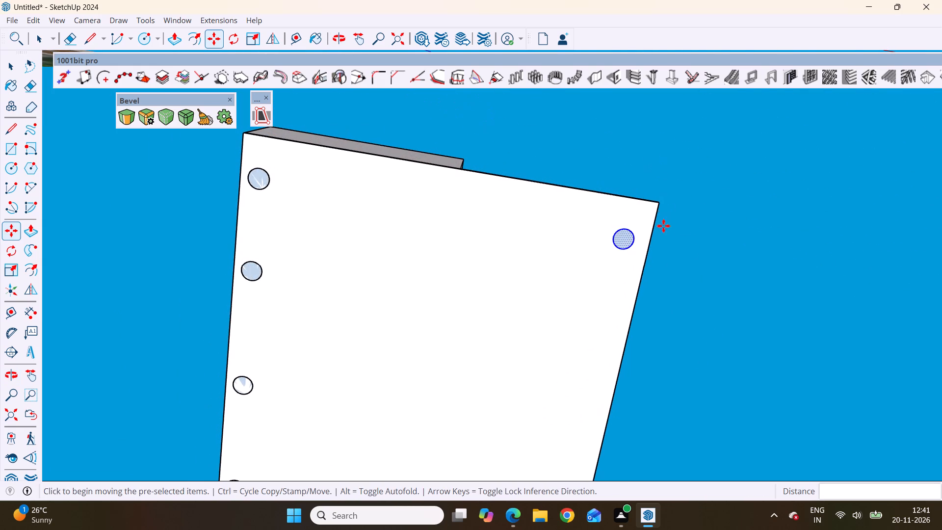
scroll(650, 259, up, 2)
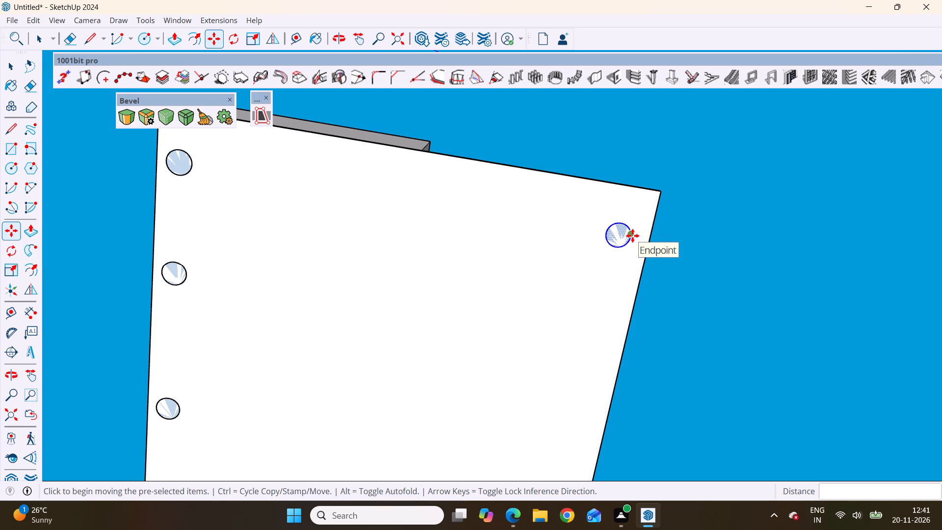
click(630, 236)
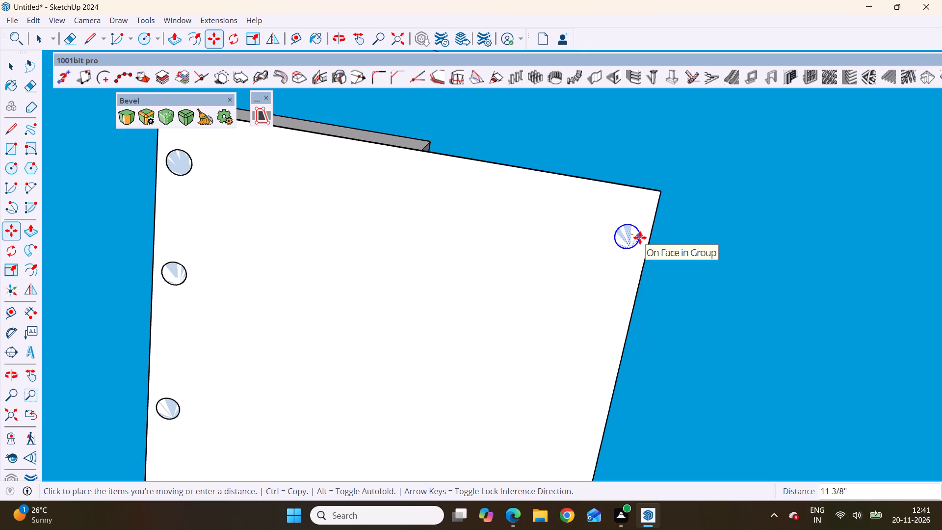
scroll(640, 237, up, 3)
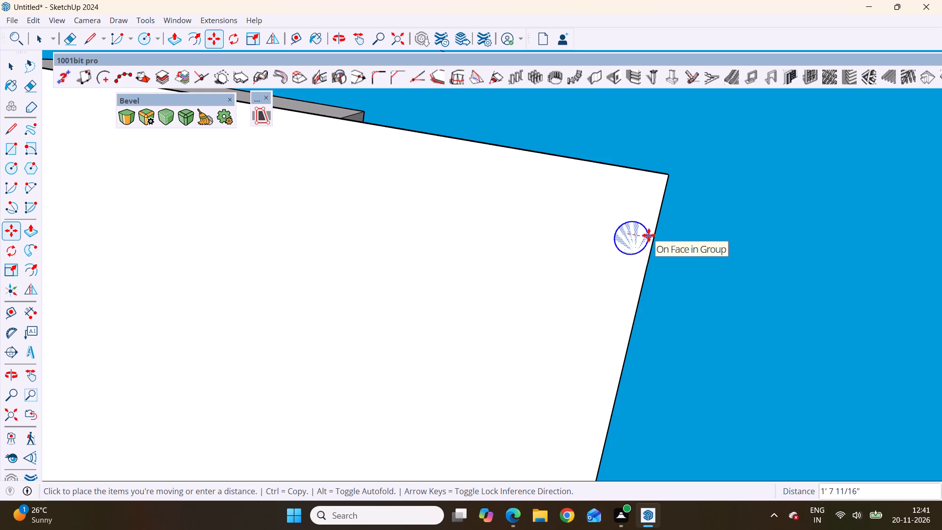
scroll(649, 235, down, 8)
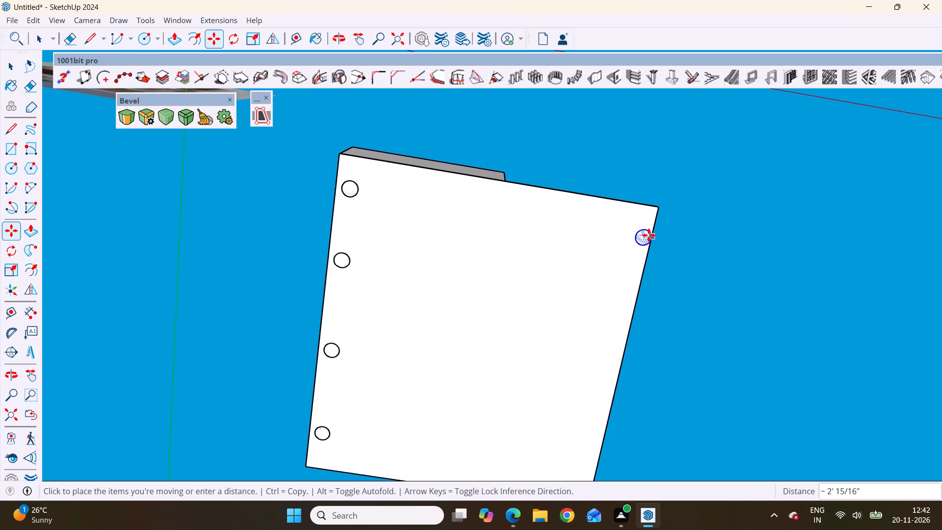
scroll(638, 234, up, 4)
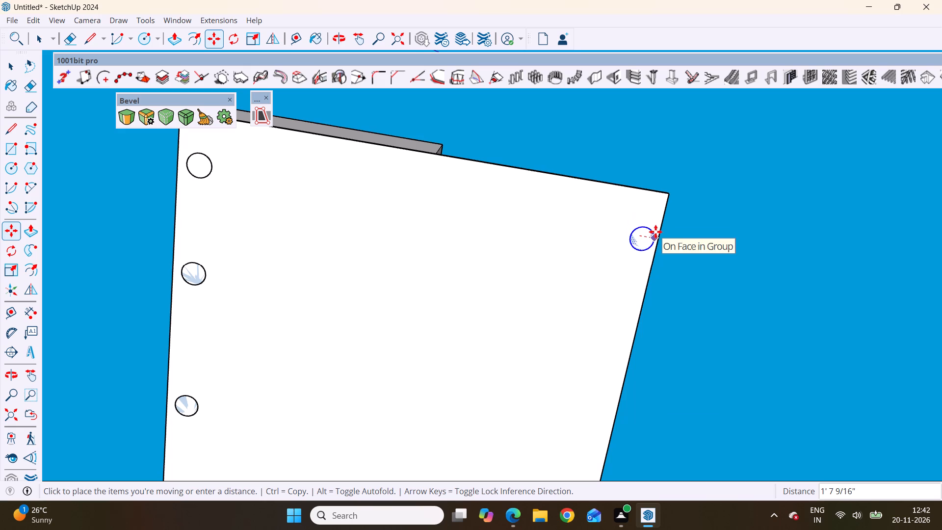
scroll(655, 232, down, 7)
middle_drag(657, 223, 622, 160)
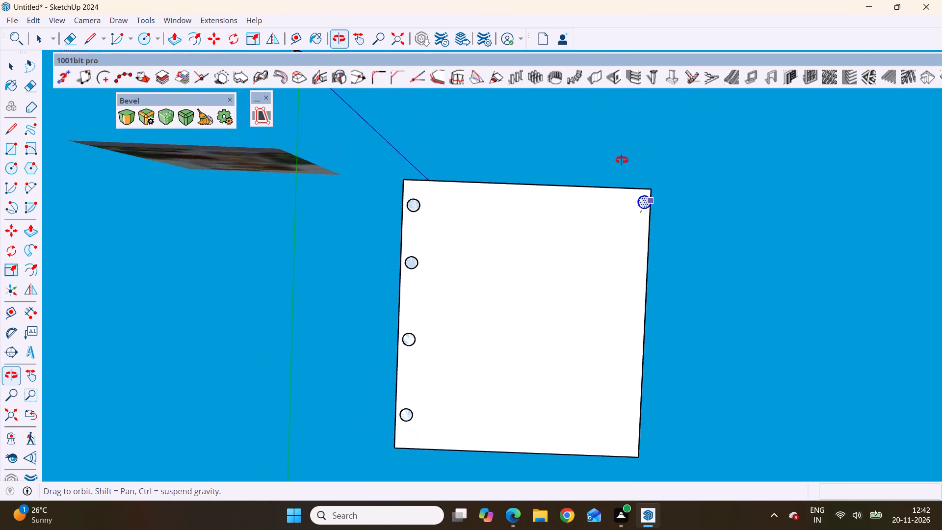
middle_drag(622, 160, 608, 209)
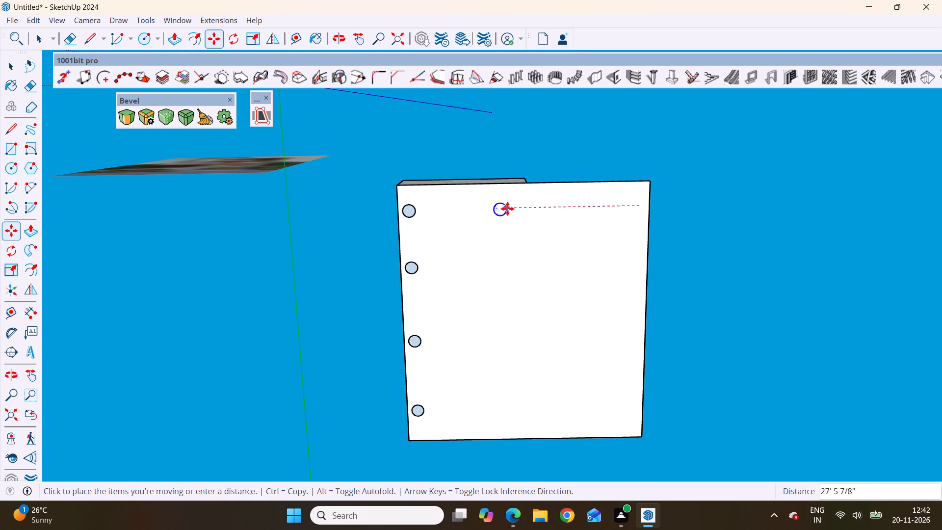
scroll(637, 208, up, 3)
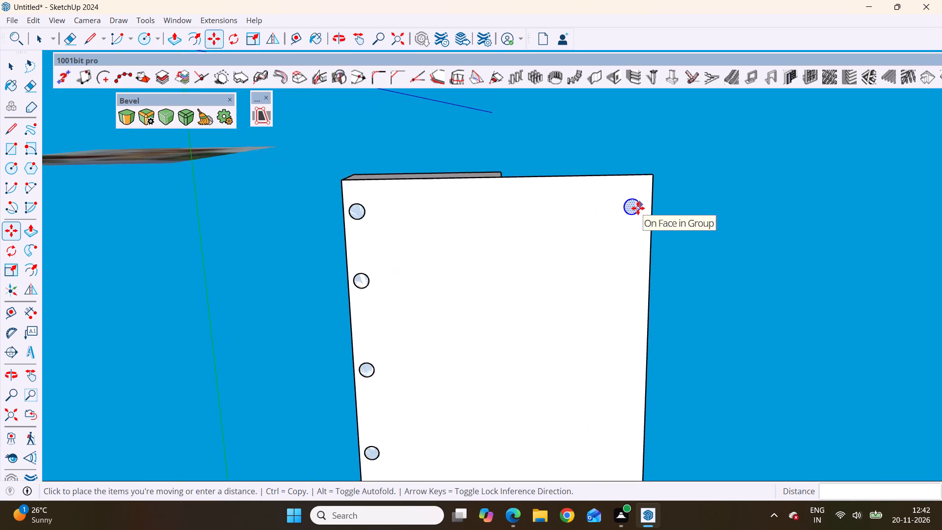
scroll(638, 208, up, 1)
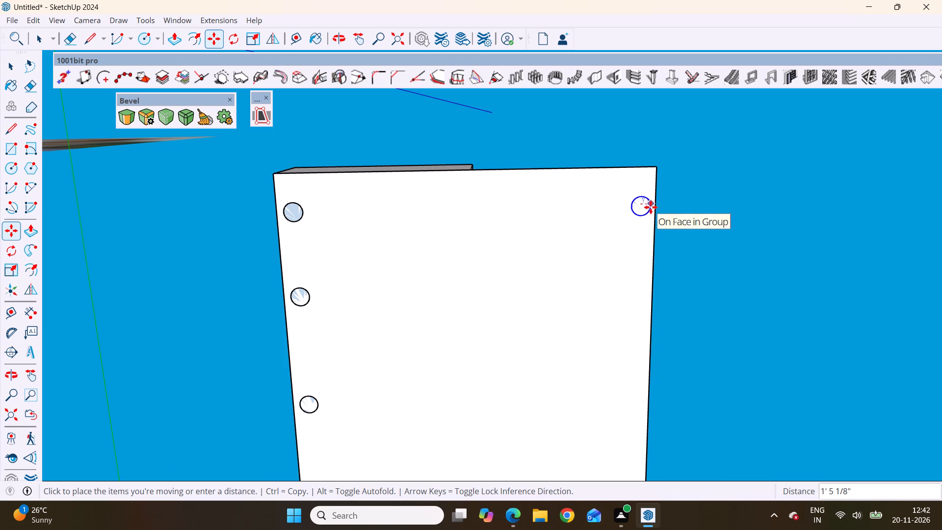
click(649, 207)
scroll(599, 193, down, 3)
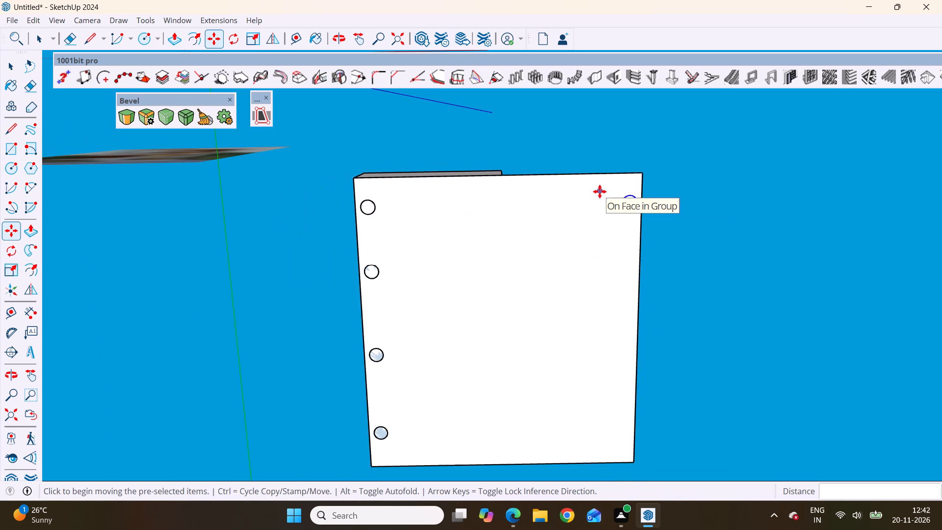
scroll(632, 206, up, 4)
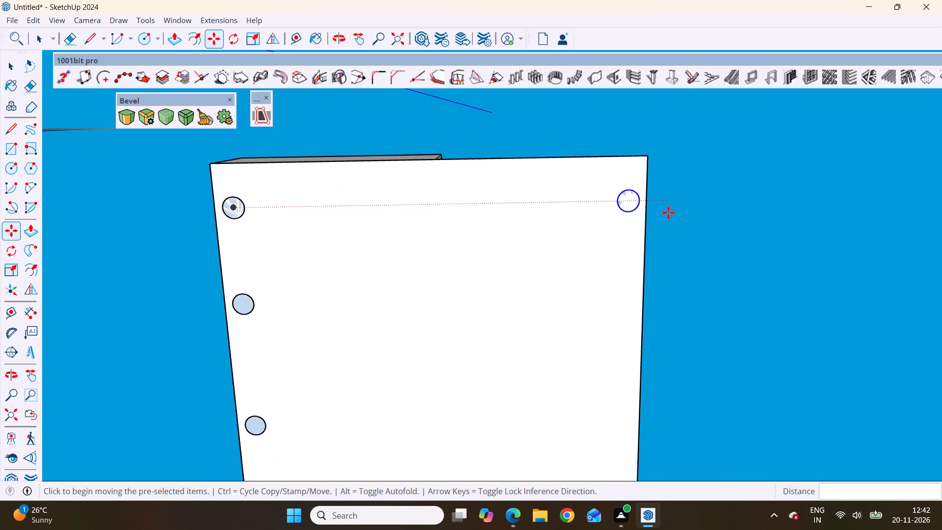
key(space)
click(711, 280)
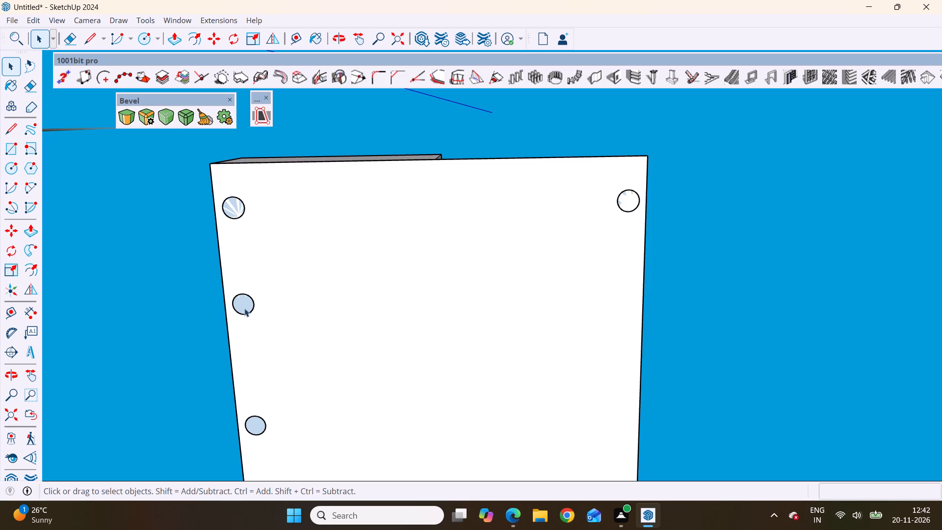
Copy the row's second circle with its face about 47' along the red axis, aligning it with the circle at the opposite edge.
click(250, 305)
double_click(250, 305)
key(m)
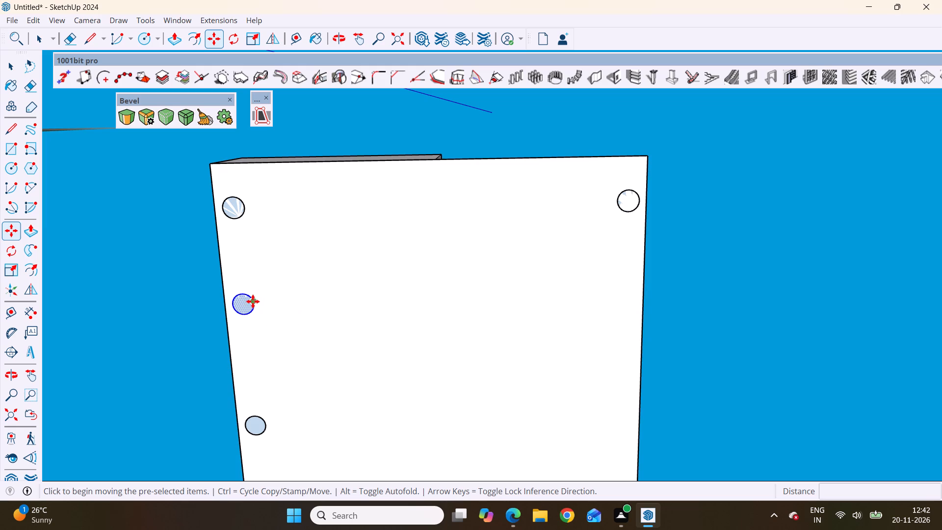
click(254, 304)
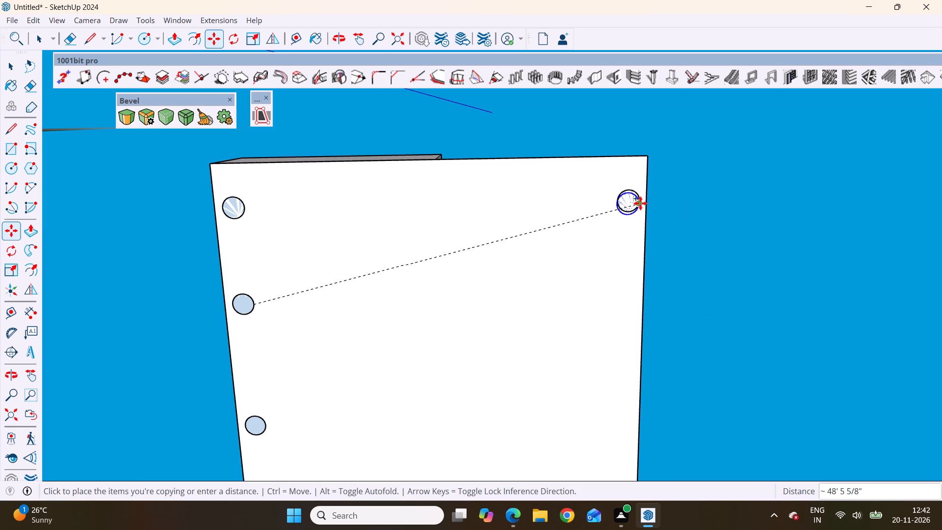
click(630, 303)
scroll(443, 262, down, 4)
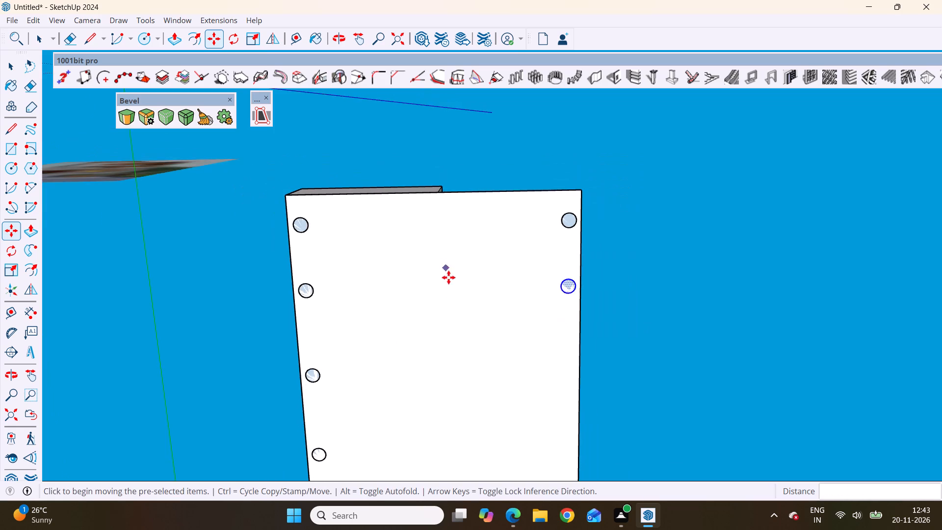
scroll(451, 299, down, 3)
key(space)
Copy the row's third circle with its face about 47' along the red axis, aligned with the copied circles at the opposite edge.
scroll(380, 424, up, 1)
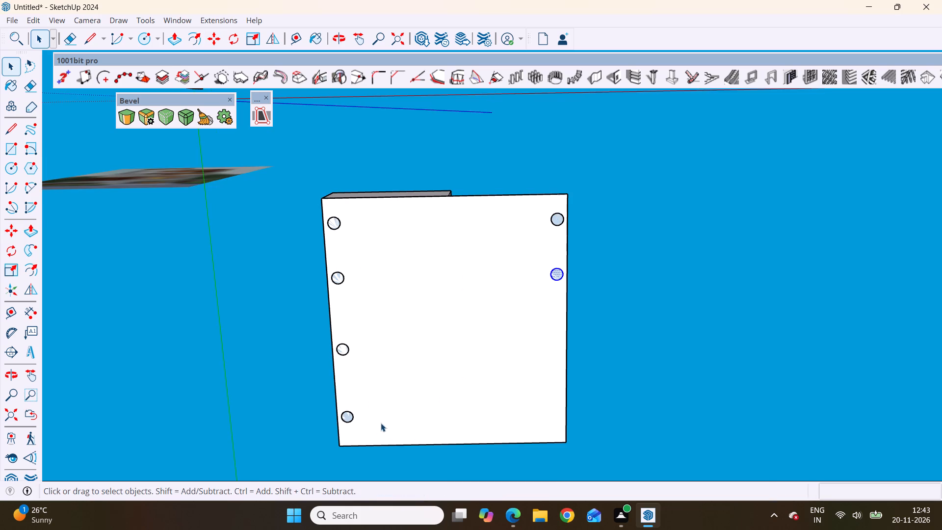
click(346, 350)
double_click(344, 350)
key(m)
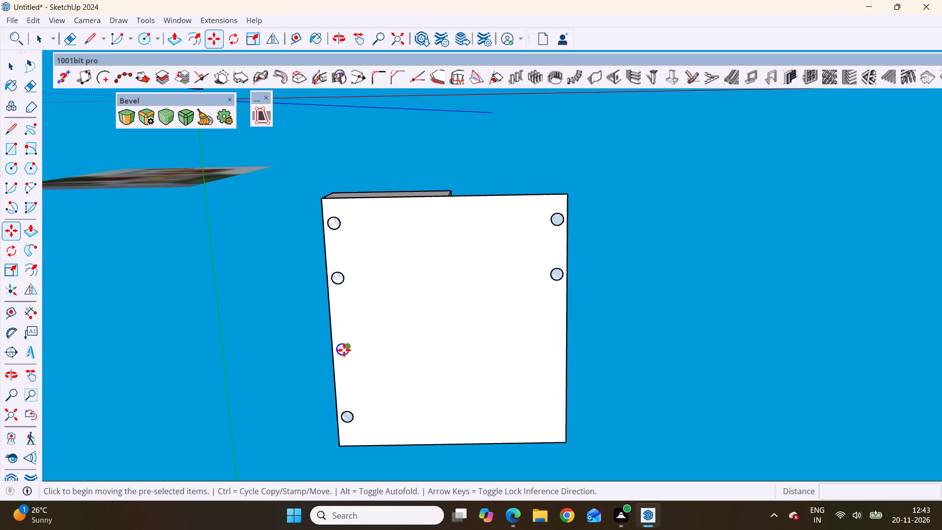
scroll(349, 361, up, 4)
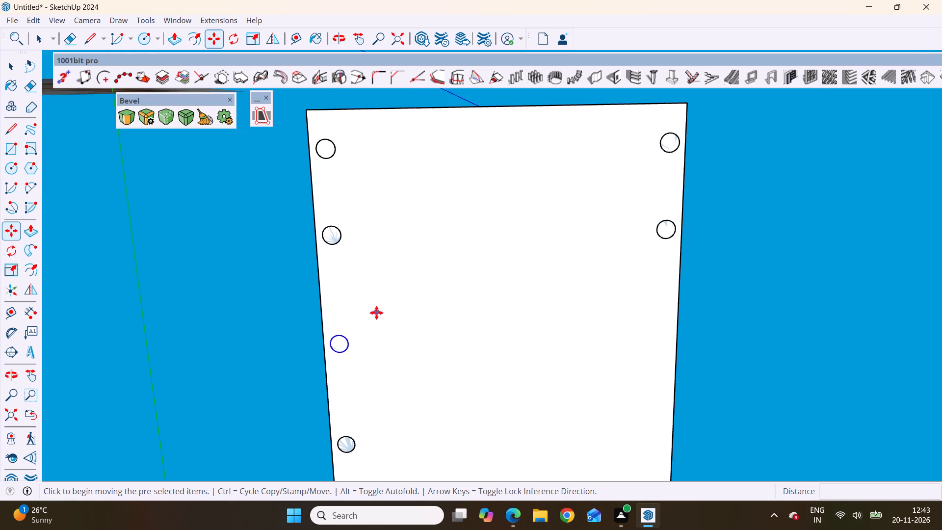
click(349, 345)
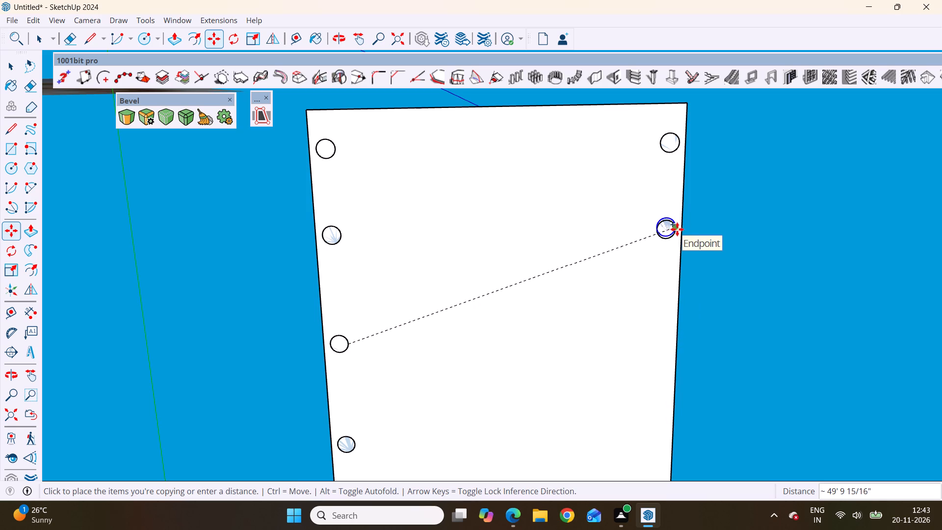
click(665, 340)
Copy the row's fourth circle with its face about 47' along the red axis, aligned with the third copied circle.
scroll(590, 285, down, 5)
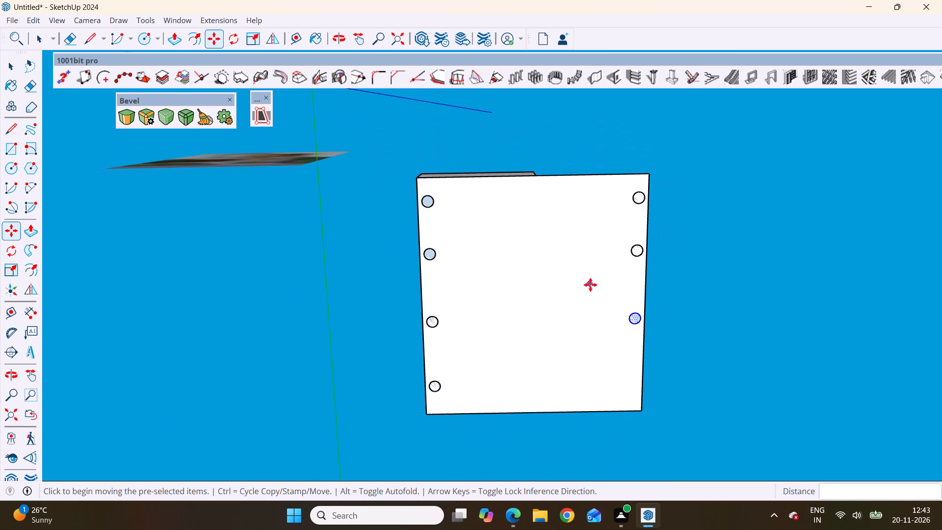
key(space)
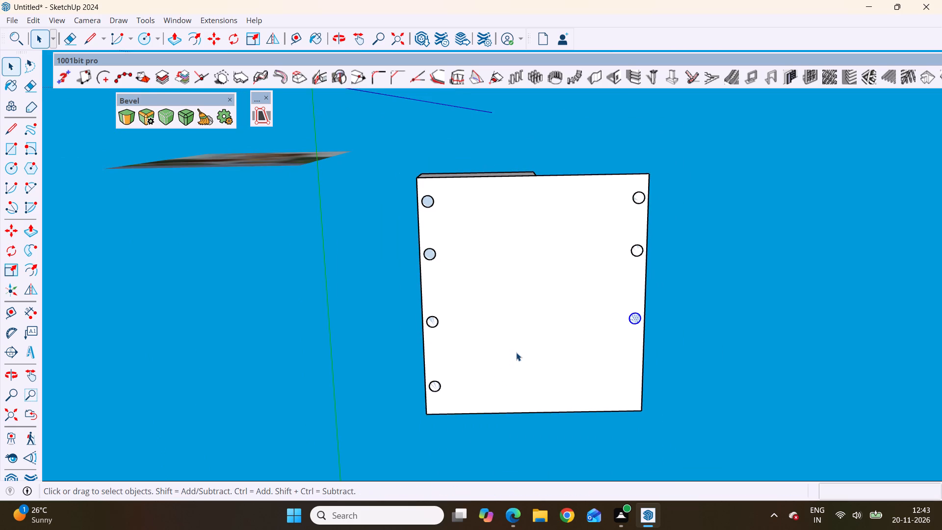
double_click(436, 384)
scroll(441, 387, up, 3)
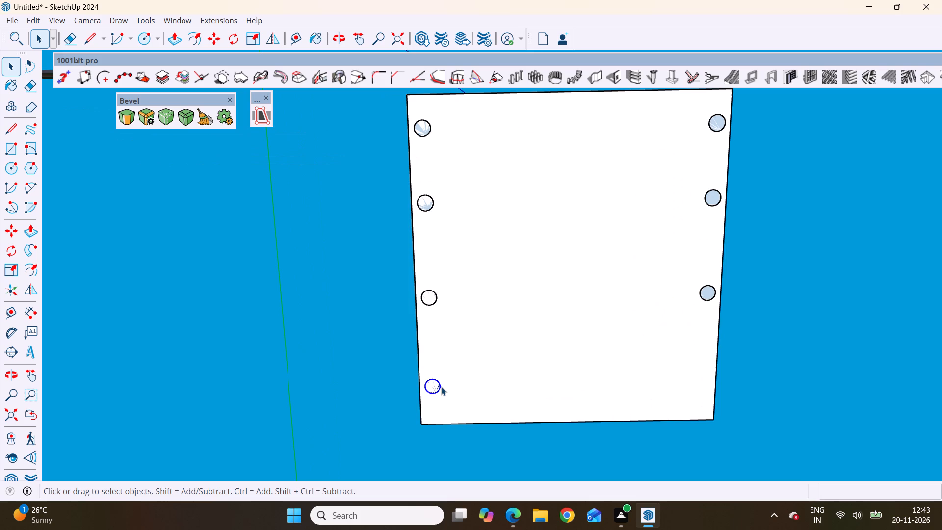
scroll(436, 387, up, 3)
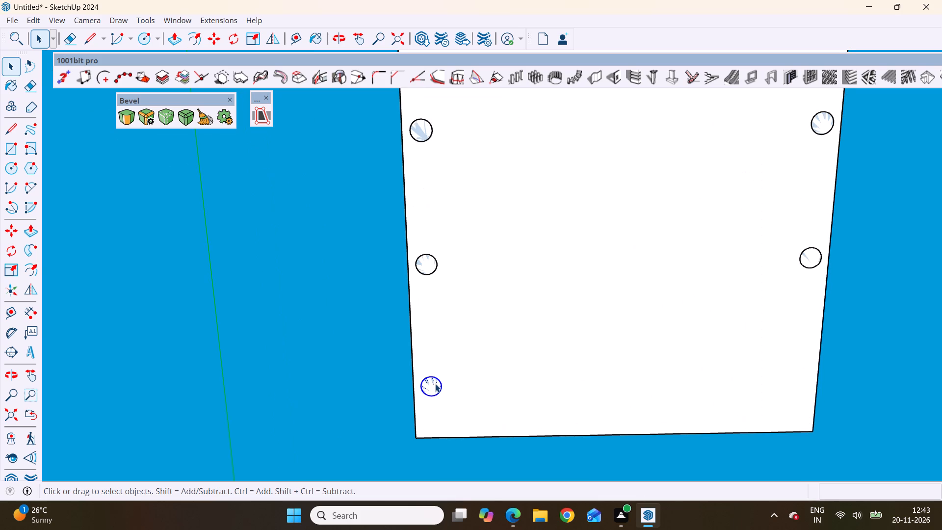
key(m)
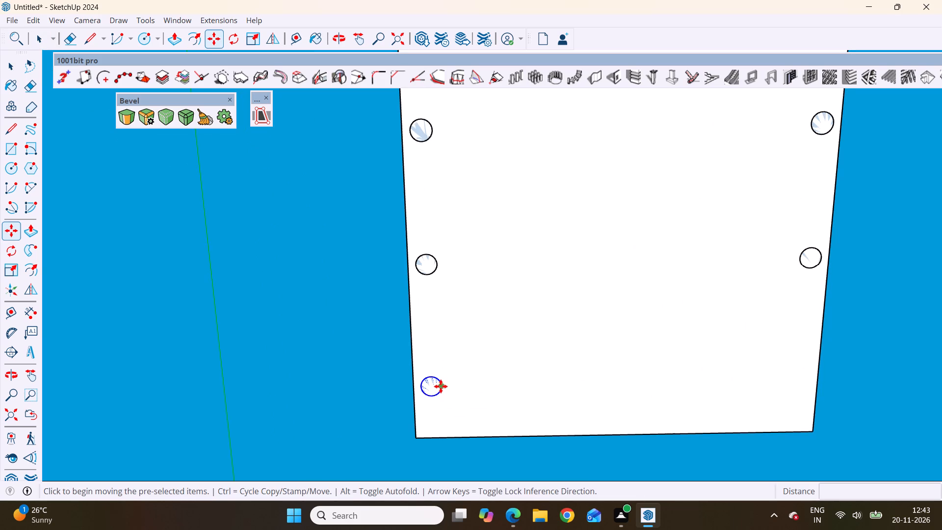
click(441, 386)
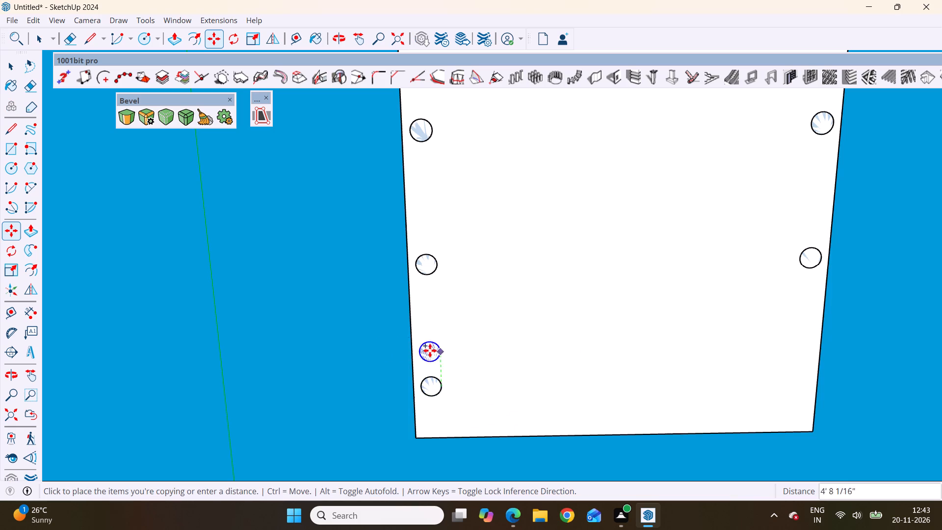
scroll(400, 348, down, 12)
scroll(500, 368, up, 3)
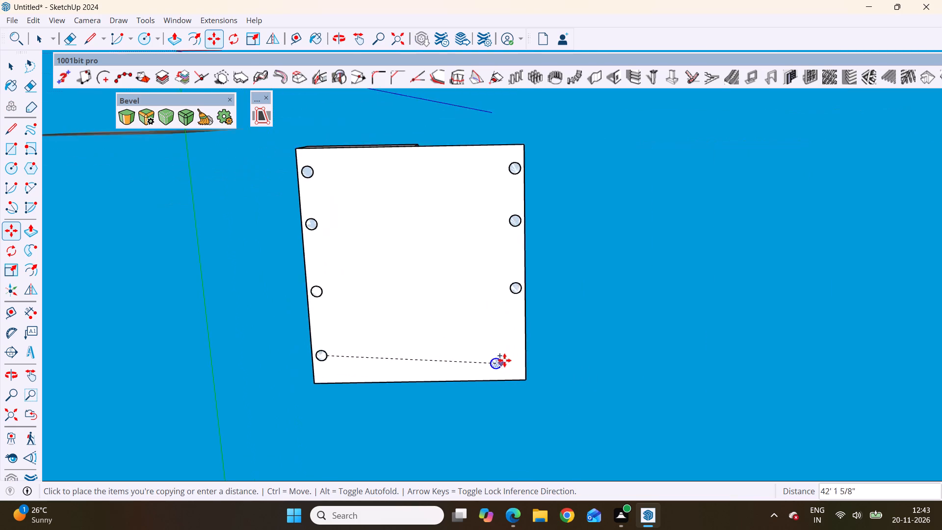
scroll(504, 360, up, 4)
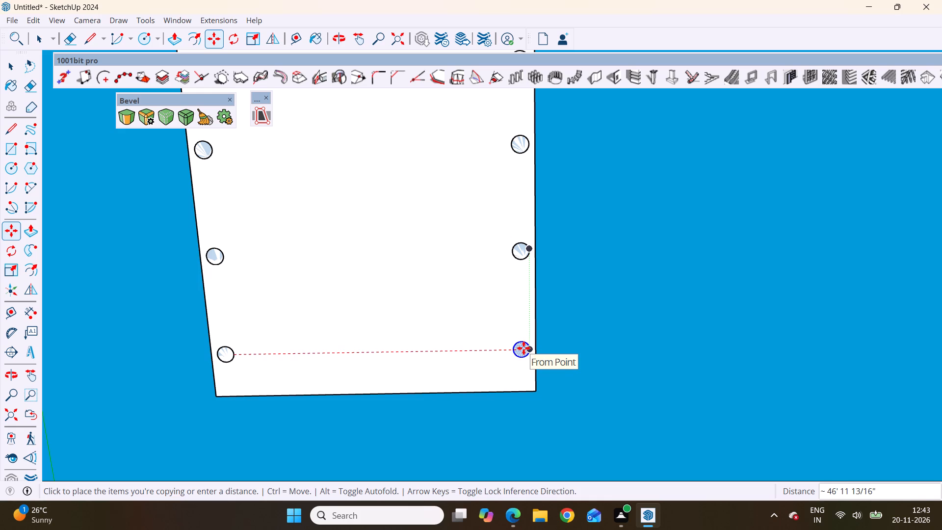
Push/Pull the fourth copied circle about 14' 5" downward to the axes origin's level to form a round column.
scroll(463, 322, down, 10)
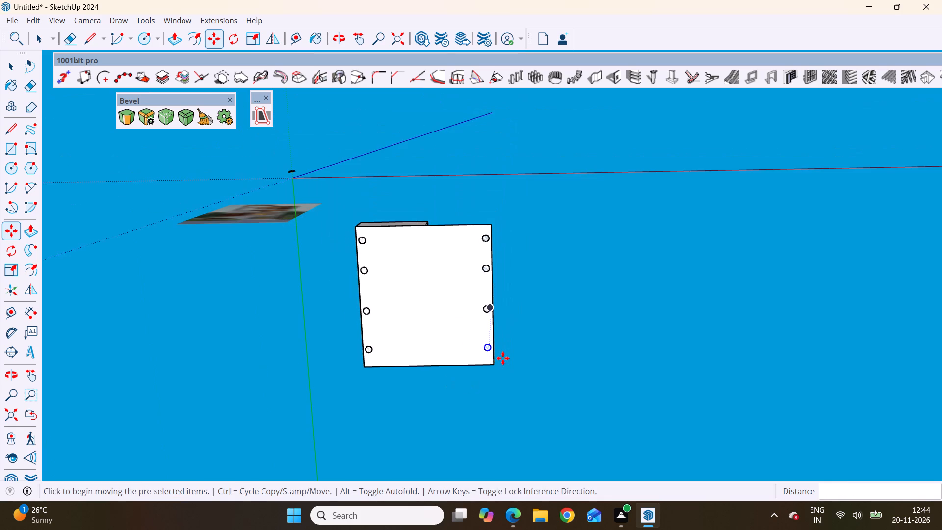
scroll(503, 357, up, 6)
key(space)
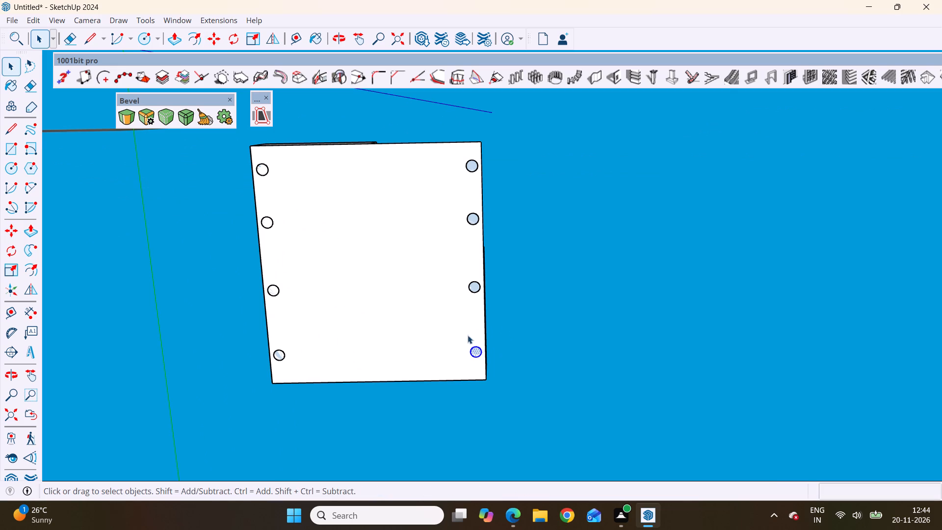
scroll(511, 340, up, 2)
click(513, 340)
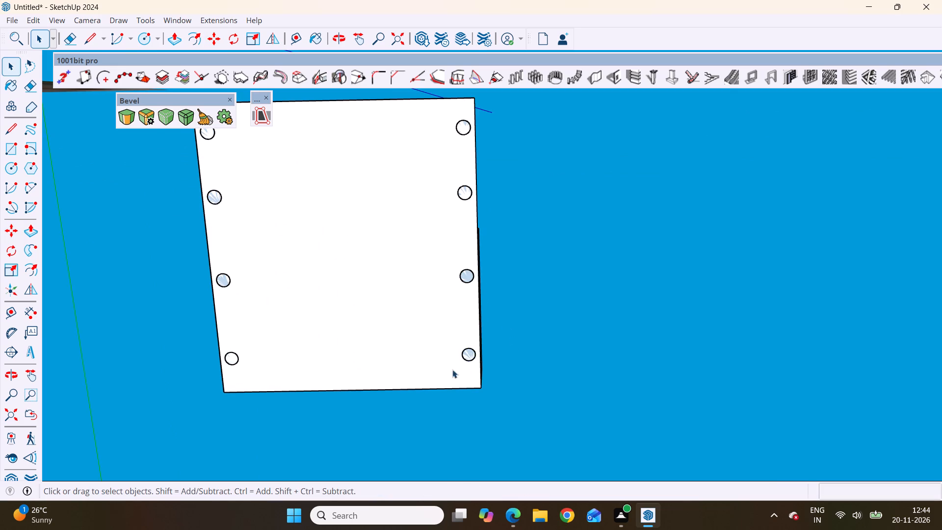
scroll(465, 355, up, 3)
click(472, 354)
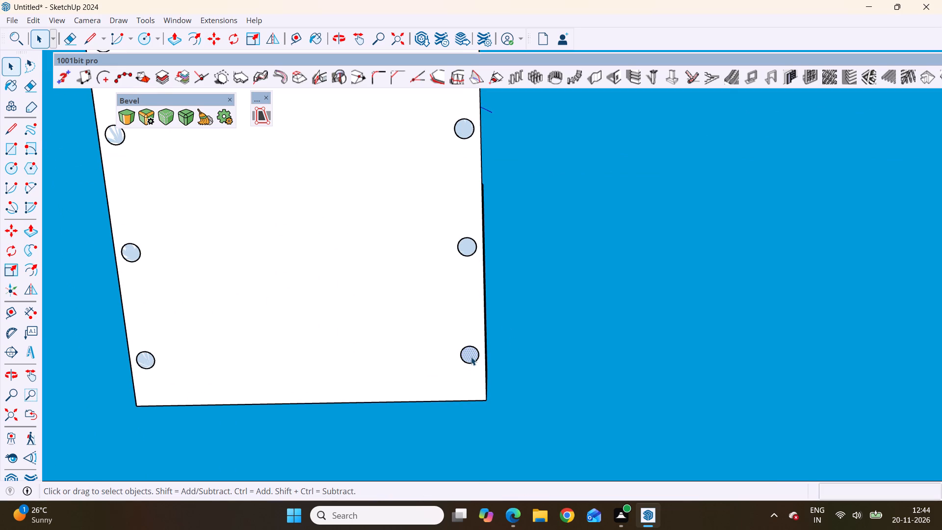
key(p)
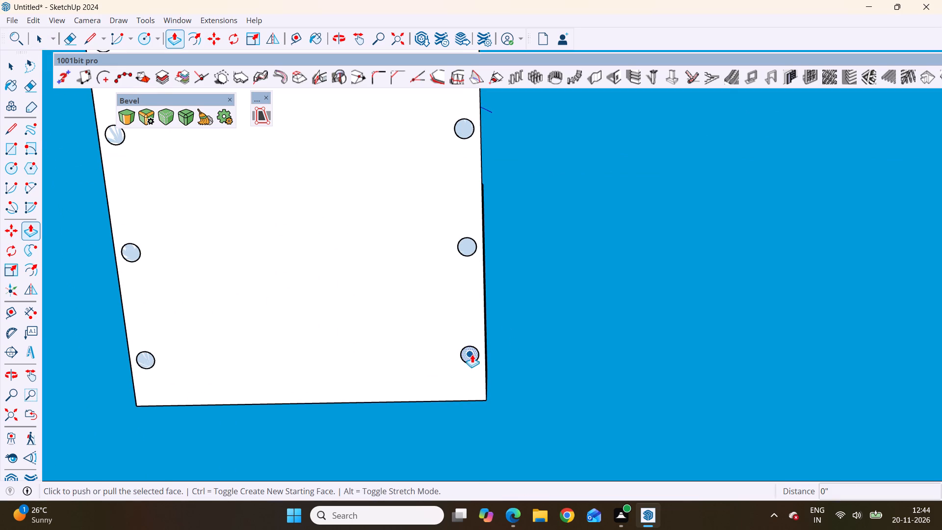
drag(474, 352, 475, 358)
scroll(569, 296, down, 8)
middle_drag(529, 343, 461, 524)
scroll(463, 529, up, 1)
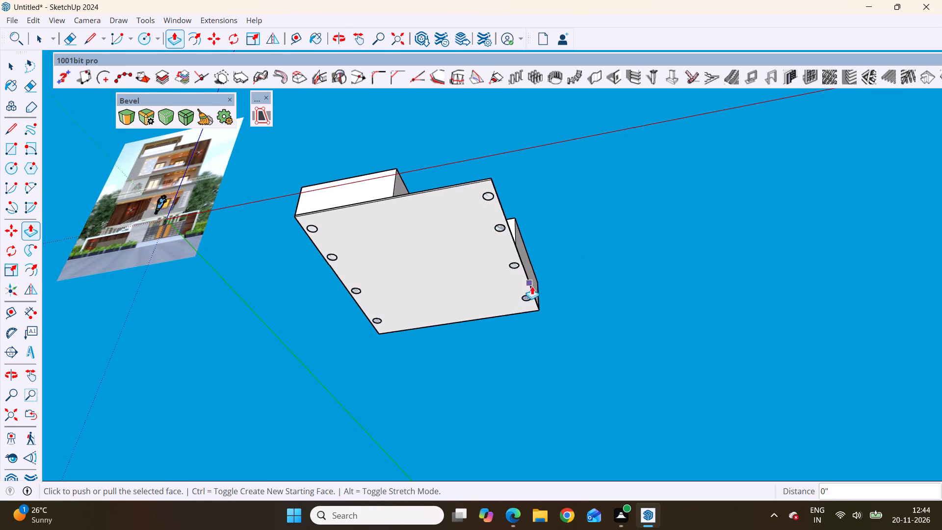
scroll(528, 297, up, 14)
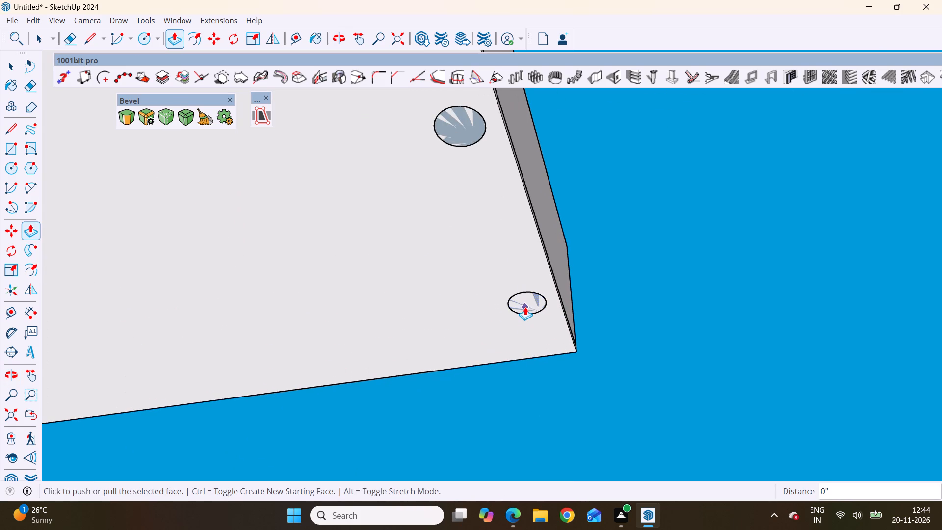
click(527, 307)
scroll(486, 294, down, 3)
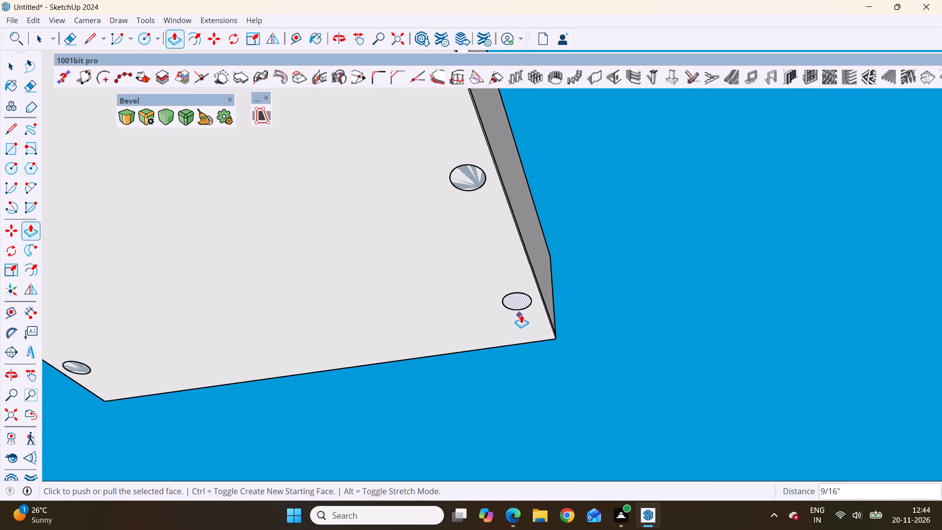
click(518, 304)
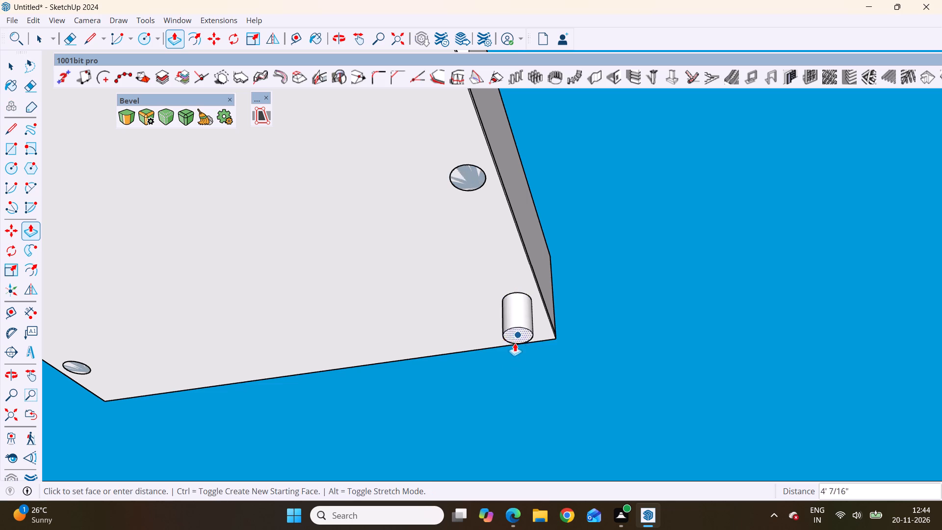
scroll(526, 344, down, 13)
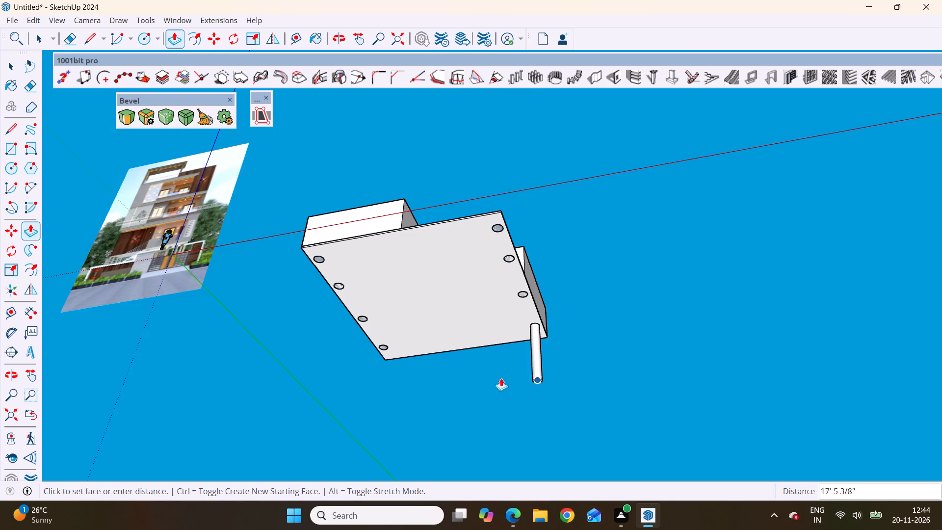
scroll(472, 328, down, 5)
middle_drag(423, 306, 582, 527)
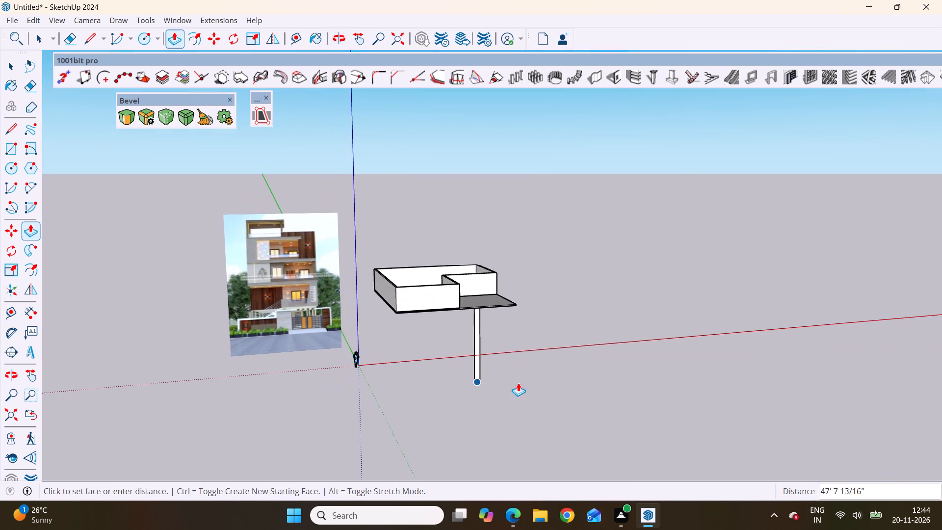
click(364, 371)
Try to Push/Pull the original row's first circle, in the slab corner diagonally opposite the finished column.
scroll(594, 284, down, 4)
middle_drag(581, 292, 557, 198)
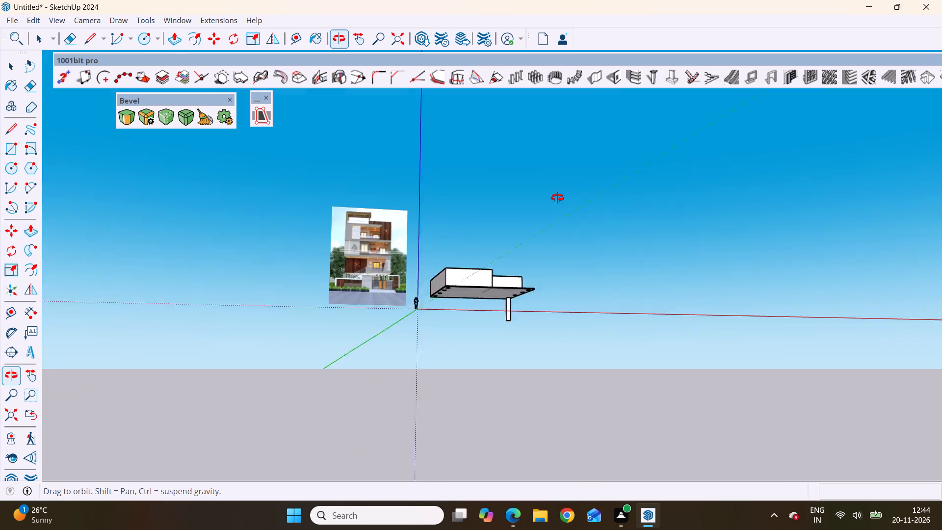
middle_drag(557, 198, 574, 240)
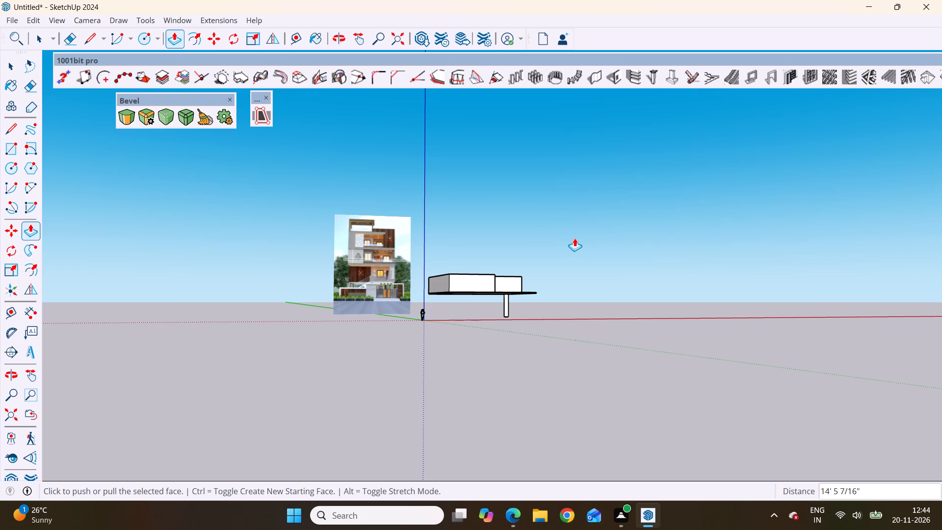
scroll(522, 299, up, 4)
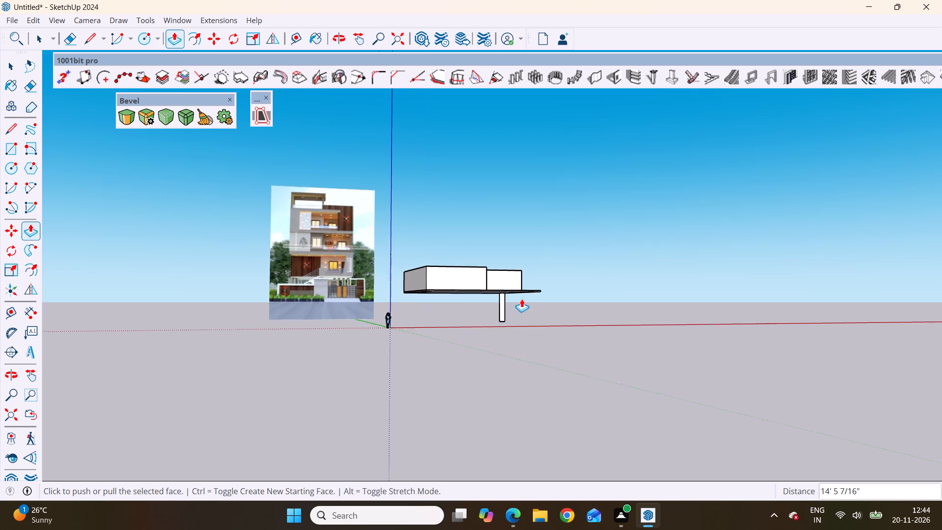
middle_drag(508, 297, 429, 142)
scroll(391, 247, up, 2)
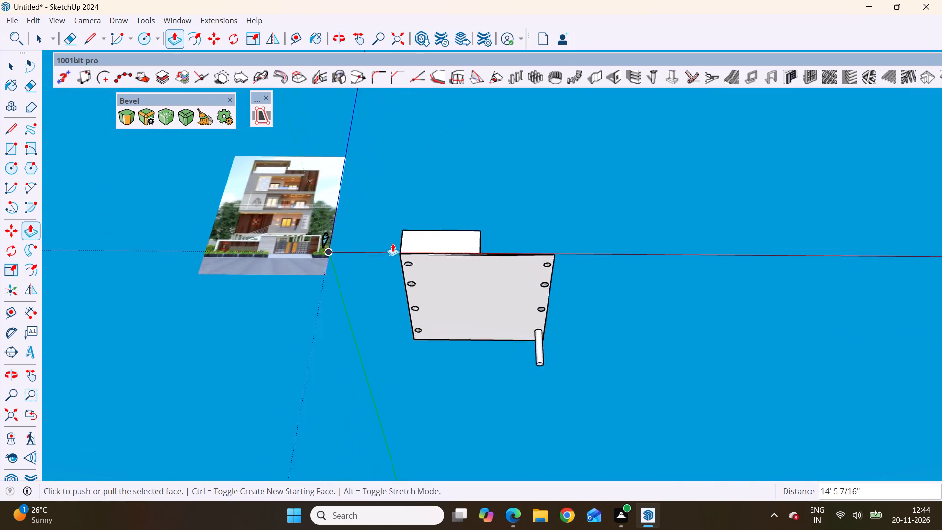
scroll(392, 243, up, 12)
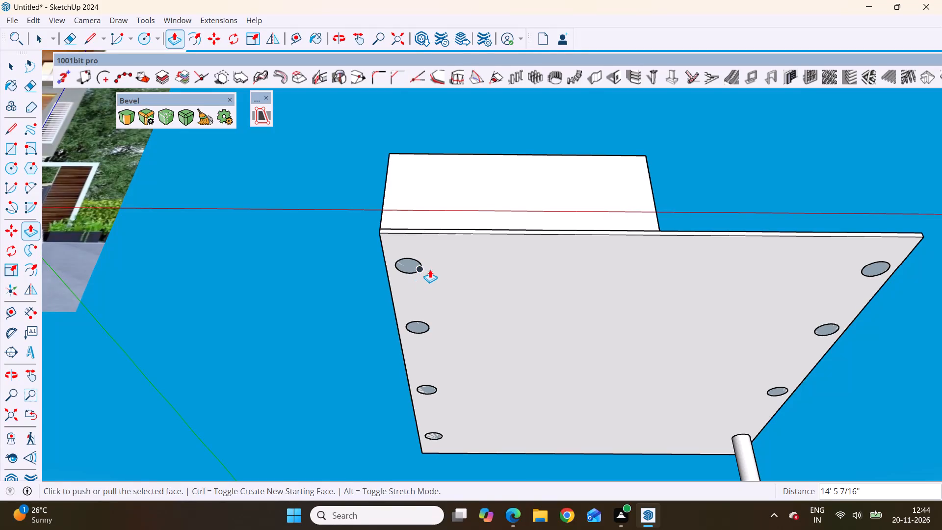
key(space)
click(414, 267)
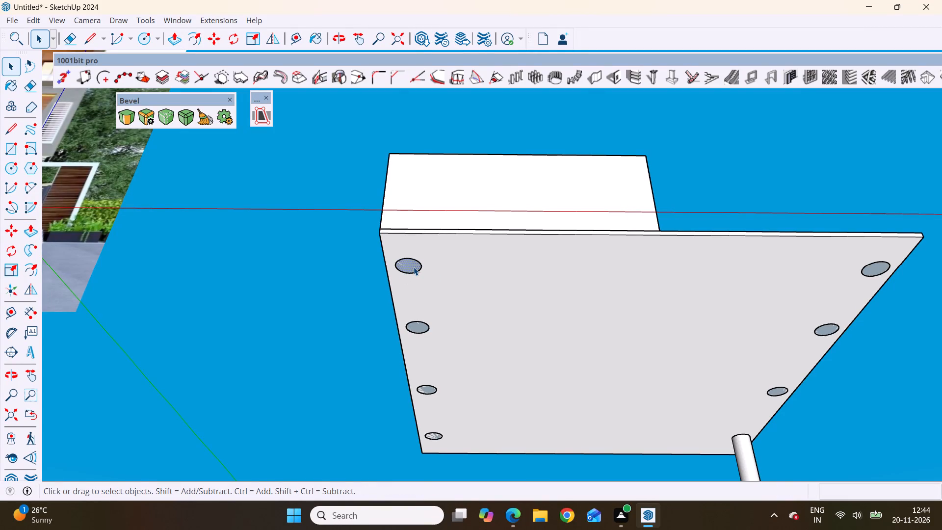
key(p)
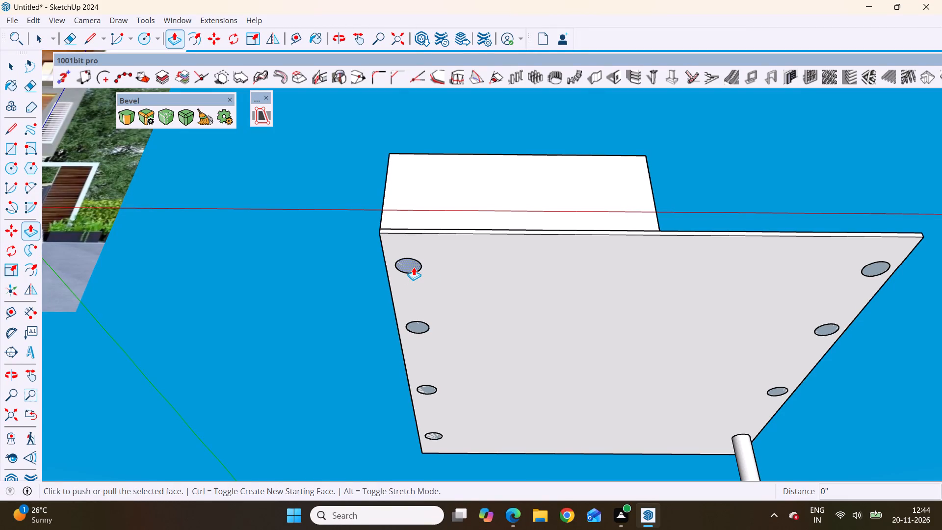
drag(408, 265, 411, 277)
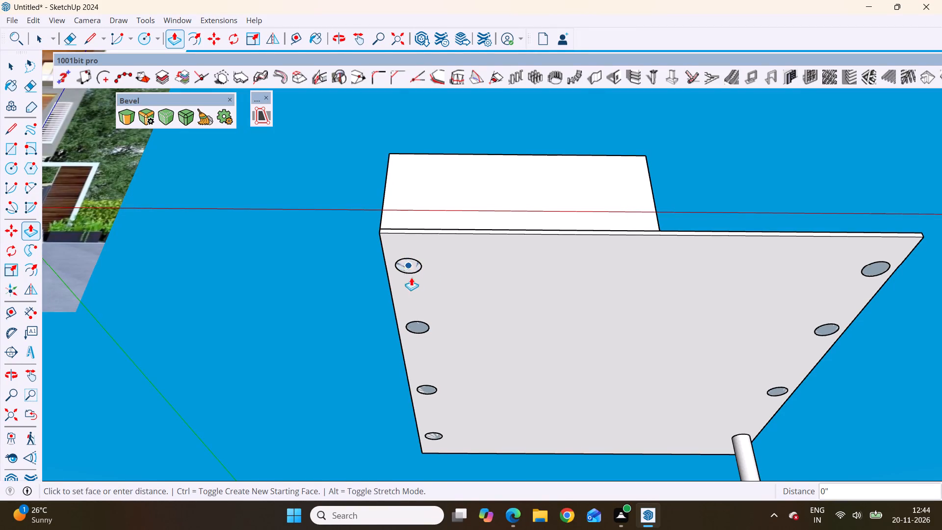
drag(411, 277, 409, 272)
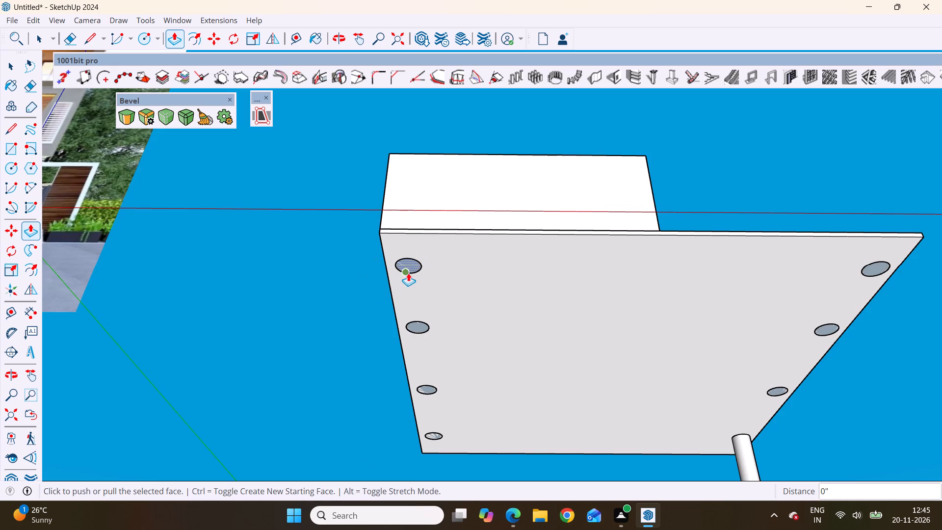
Push/Pull the original row's first circle 3" downward from the slab's underside.
scroll(413, 268, up, 6)
key(space)
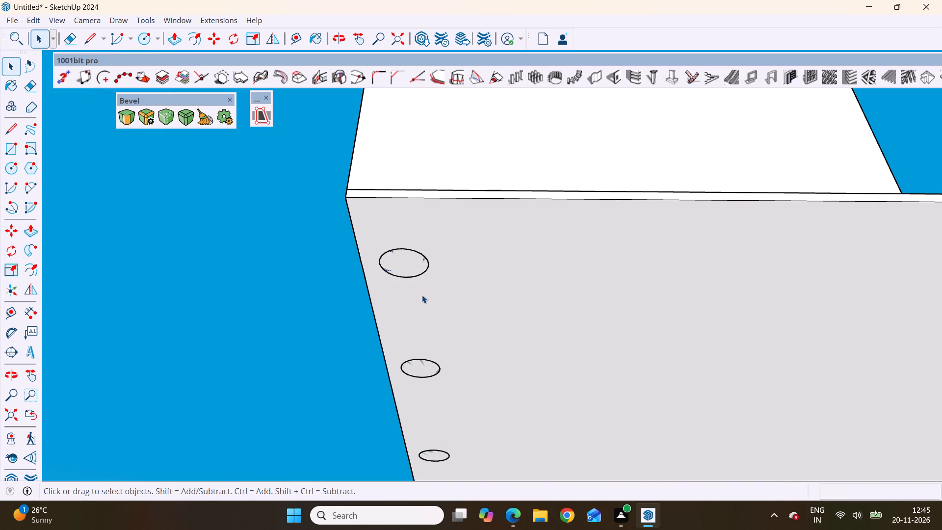
double_click(408, 263)
click(409, 262)
scroll(410, 263, down, 3)
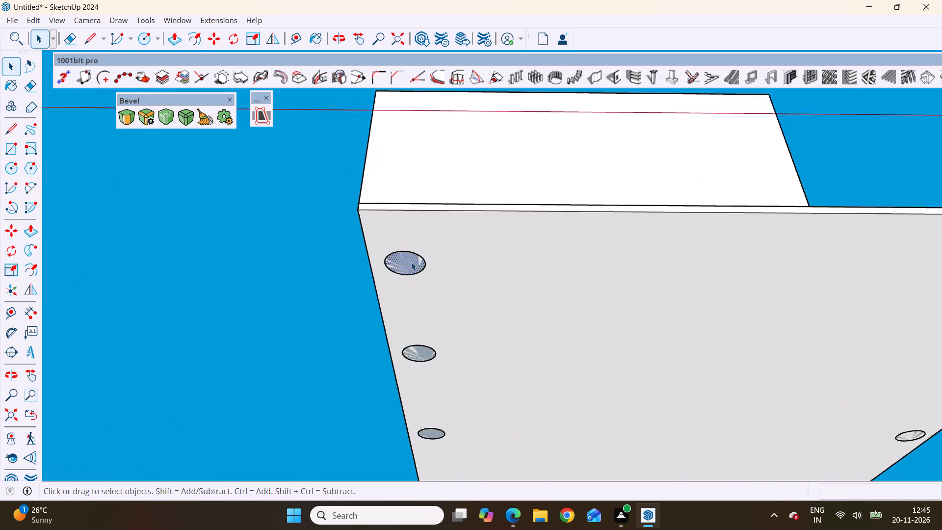
scroll(411, 262, down, 8)
middle_drag(466, 260, 531, 529)
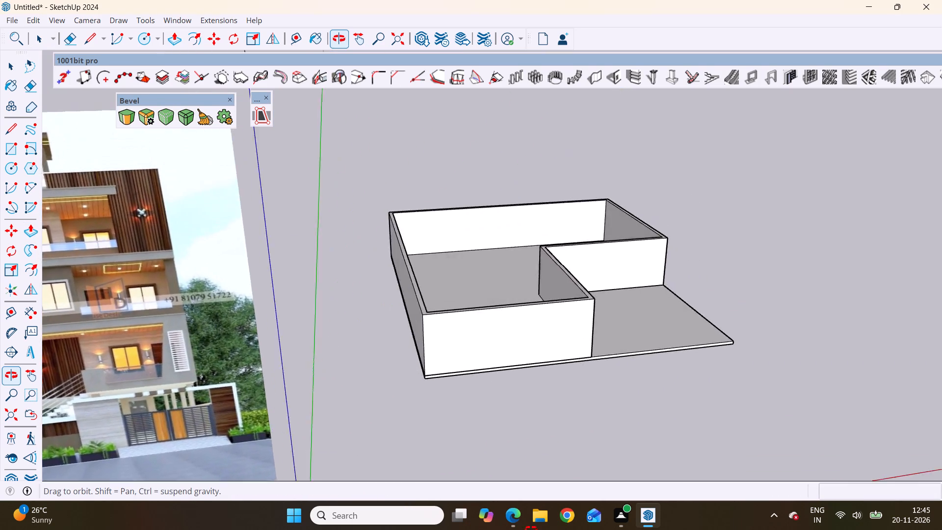
middle_drag(531, 529, 494, 243)
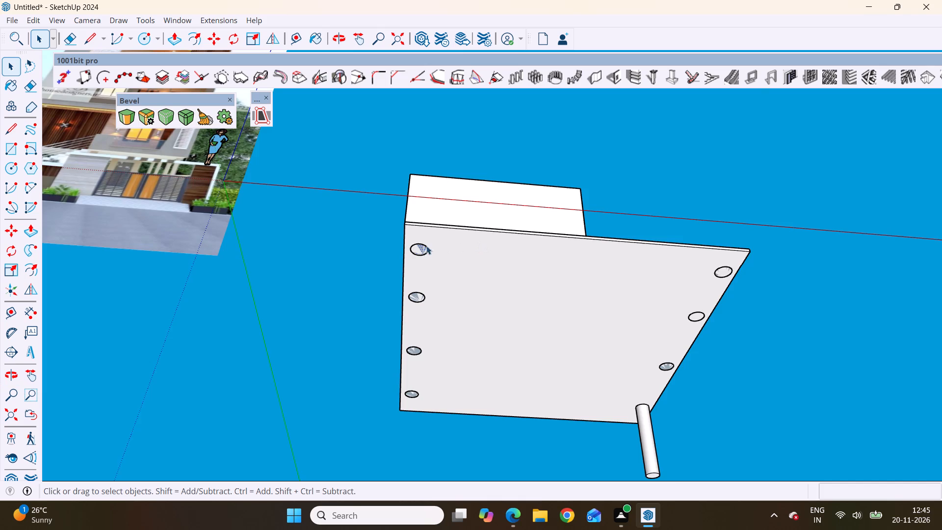
scroll(422, 247, up, 2)
scroll(421, 251, down, 2)
middle_drag(424, 236, 419, 257)
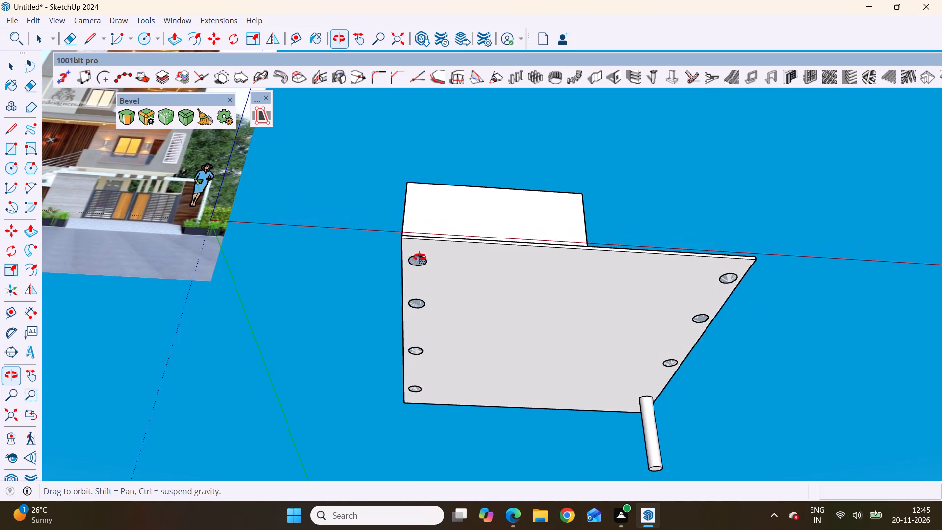
middle_drag(419, 257, 383, 223)
scroll(383, 226, up, 1)
scroll(401, 268, up, 3)
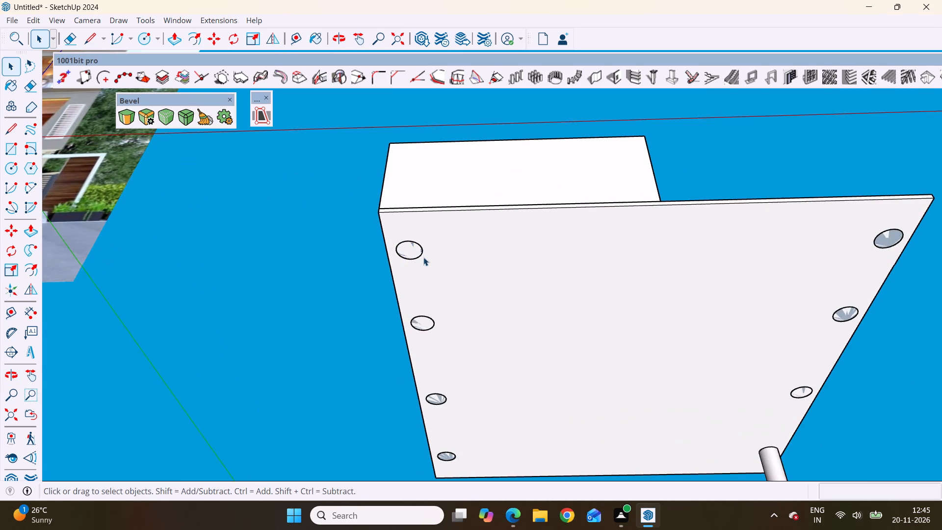
click(411, 249)
double_click(414, 250)
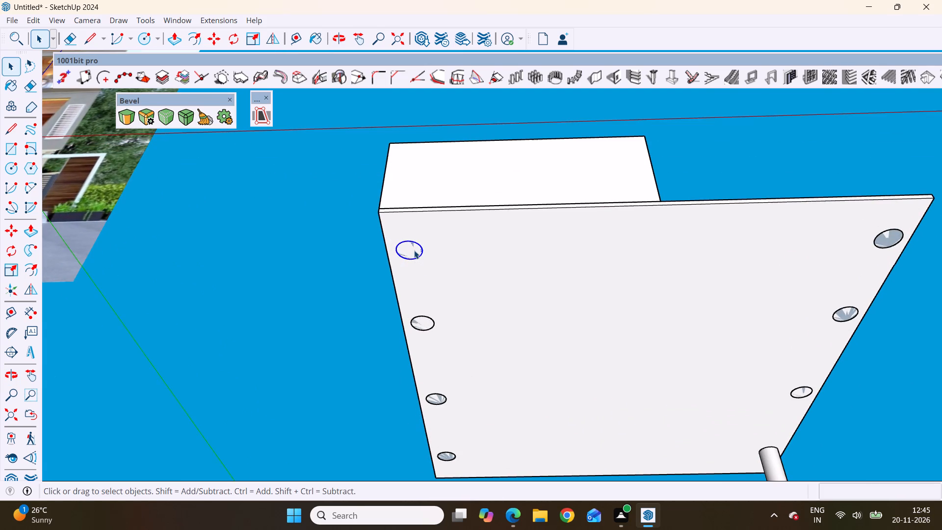
click(414, 250)
key(p)
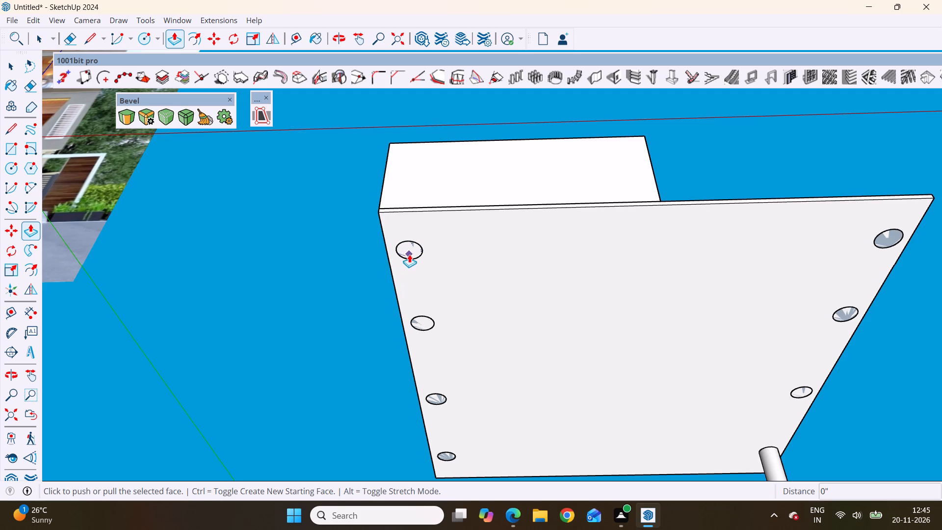
click(410, 253)
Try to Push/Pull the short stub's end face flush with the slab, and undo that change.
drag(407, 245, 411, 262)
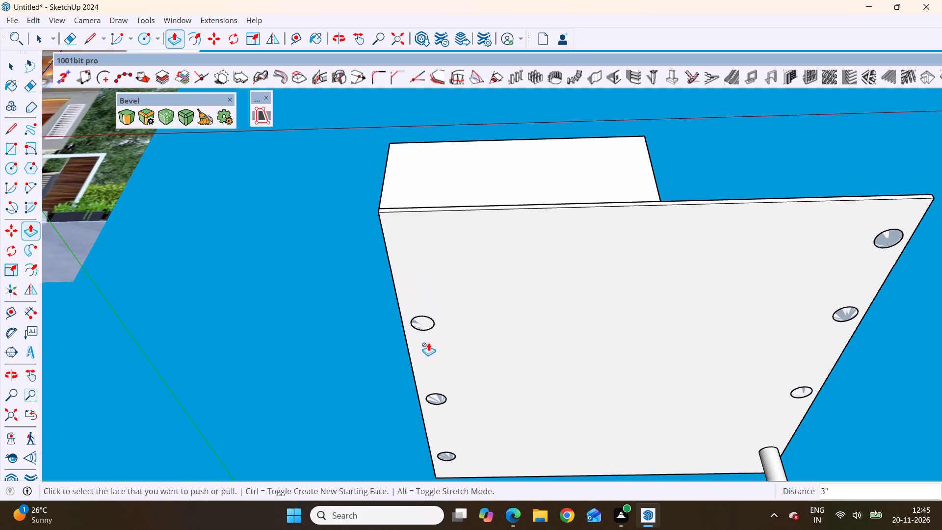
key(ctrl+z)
Push/Pull the stub's end face a further 14' 3" downward, level with the bottom of the finished column.
click(410, 247)
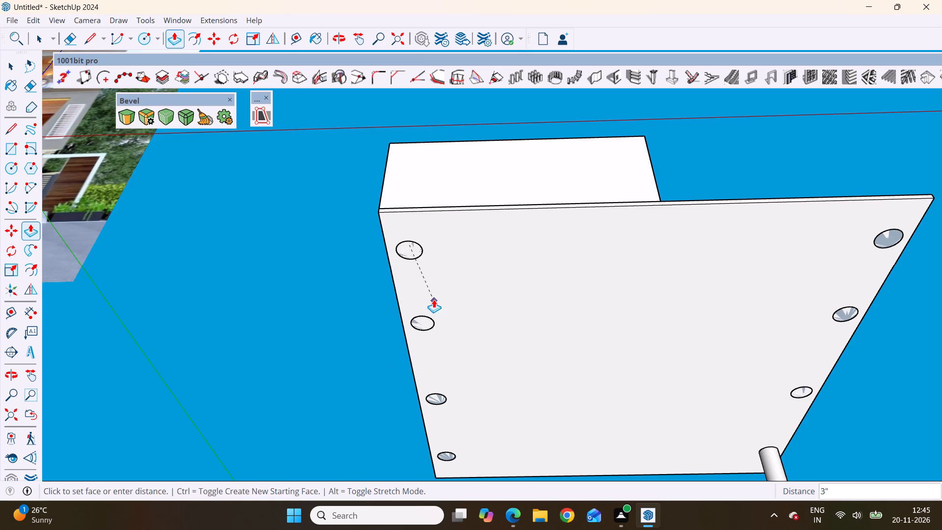
scroll(433, 298, down, 5)
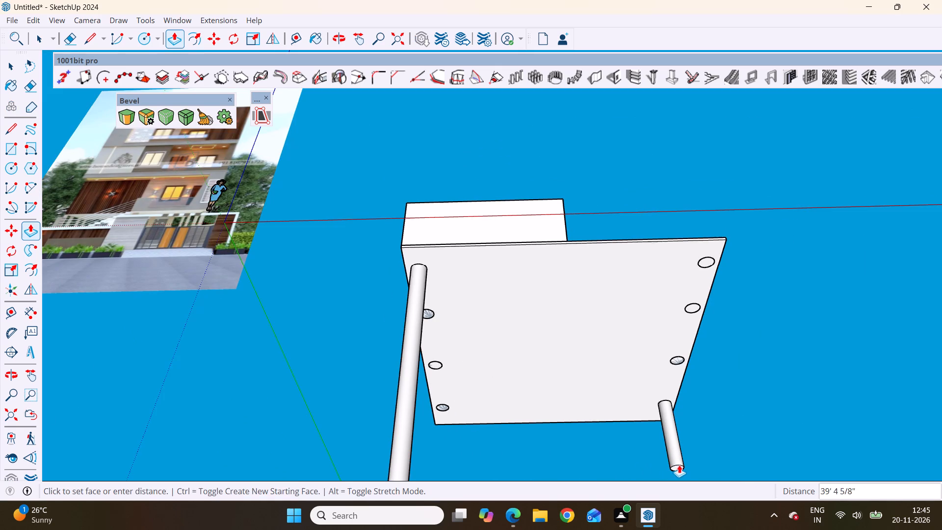
scroll(529, 337, down, 5)
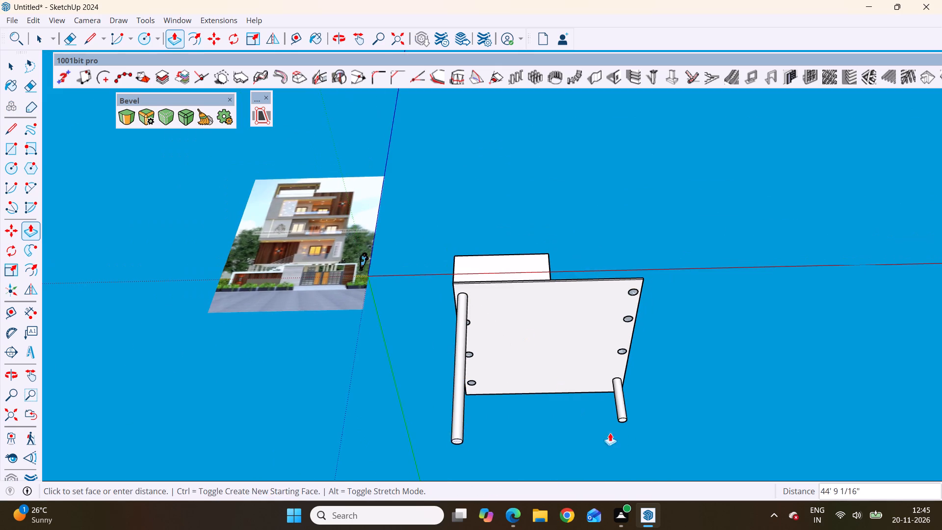
middle_drag(625, 411, 619, 529)
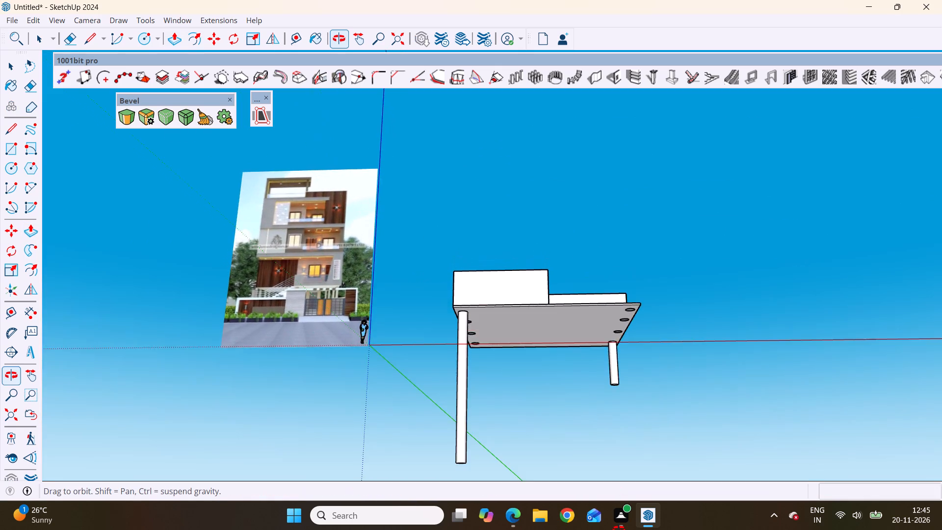
middle_drag(619, 529, 616, 484)
click(624, 395)
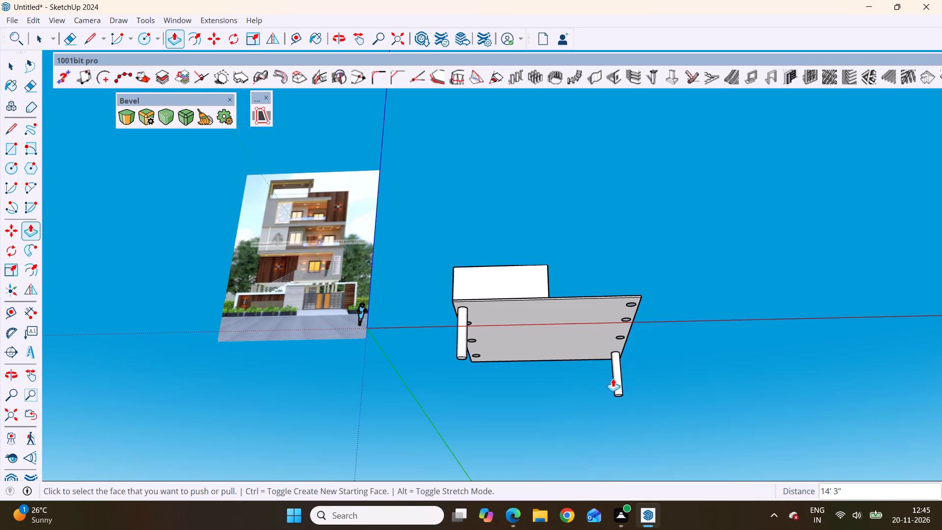
Push/Pull the original row's second circle about 3' 7" downward and extend it a further 14' 1" as a column.
scroll(468, 332, up, 4)
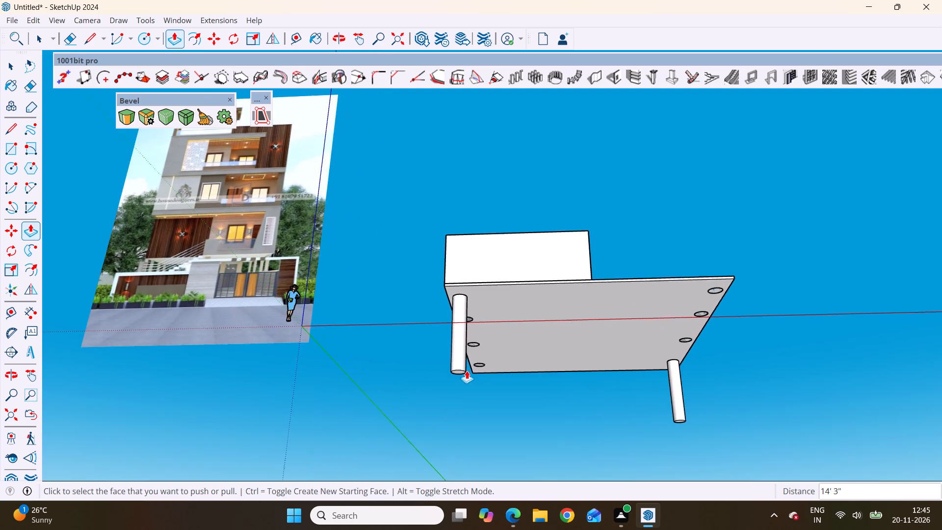
middle_drag(470, 381, 500, 115)
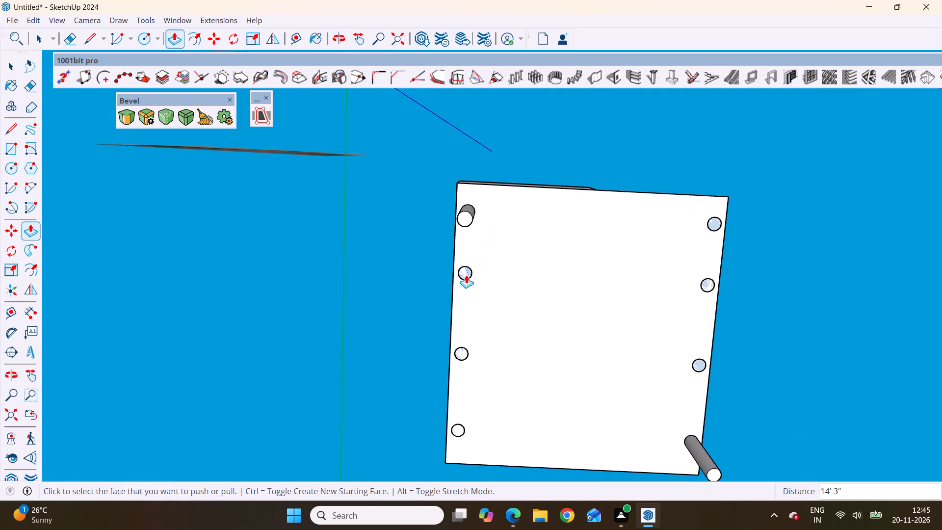
drag(468, 271, 468, 276)
drag(465, 272, 465, 294)
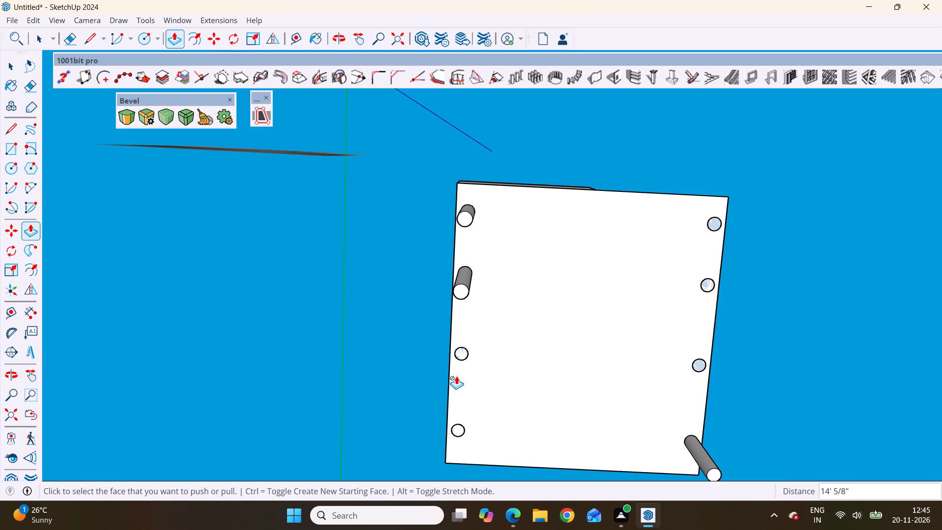
Push/Pull the second column's end face back about 3' 2", level with the end of the neighbouring first column.
scroll(456, 377, down, 2)
scroll(495, 303, down, 4)
middle_drag(512, 284, 510, 461)
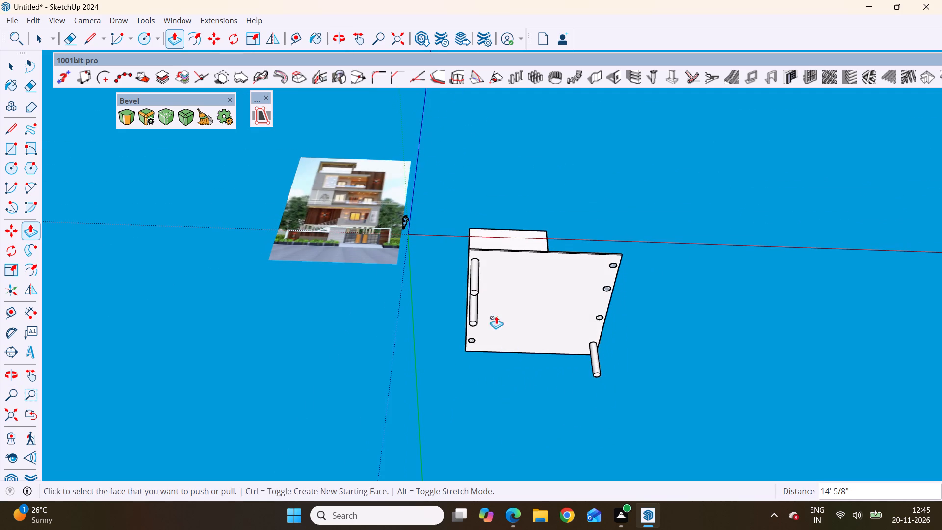
scroll(469, 337, up, 8)
middle_drag(493, 324, 559, 264)
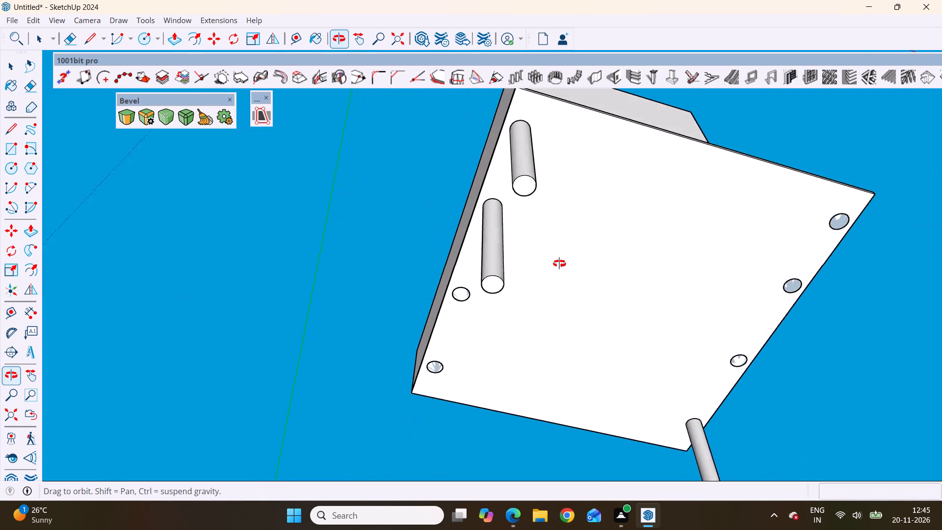
middle_drag(559, 264, 555, 255)
scroll(478, 270, up, 3)
click(498, 271)
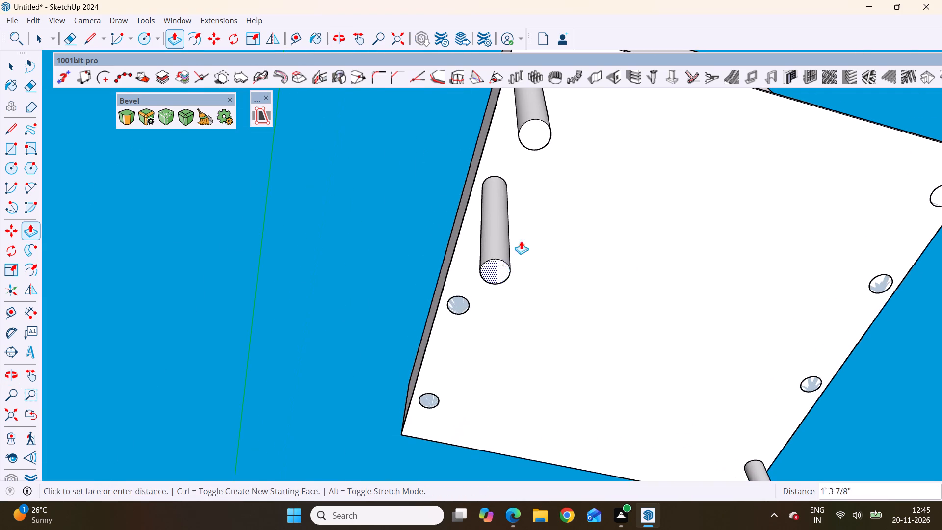
click(535, 145)
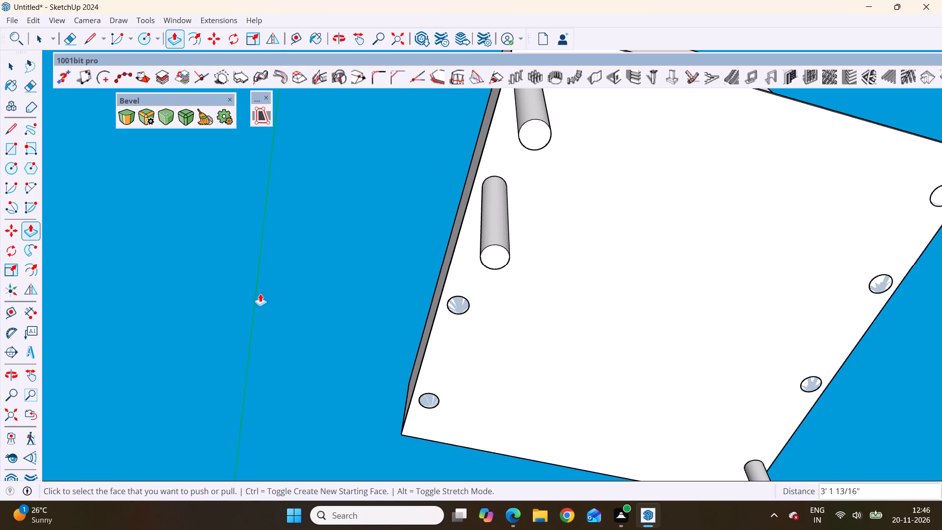
scroll(149, 263, down, 7)
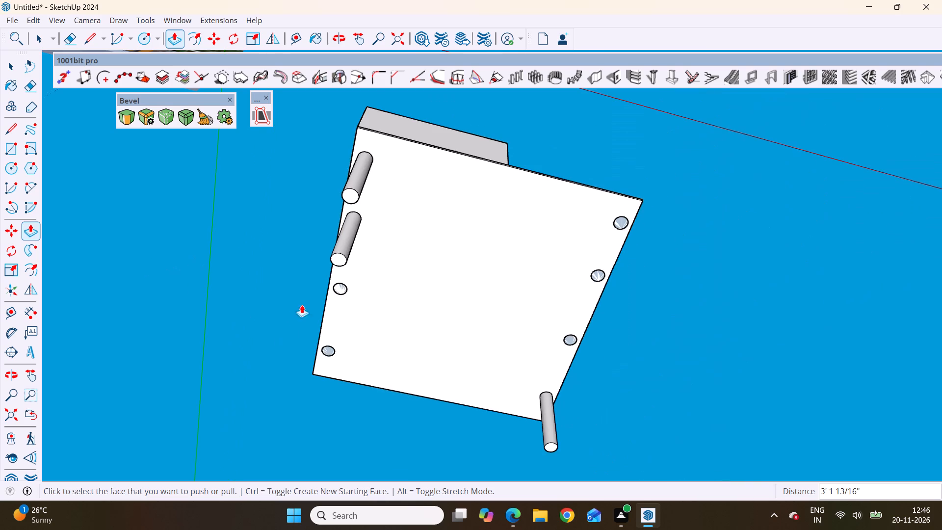
Push/Pull the third circle in the original row 14' 6" downward, level with the end of the neighbouring column.
scroll(317, 296, up, 5)
scroll(232, 247, down, 4)
scroll(331, 311, up, 4)
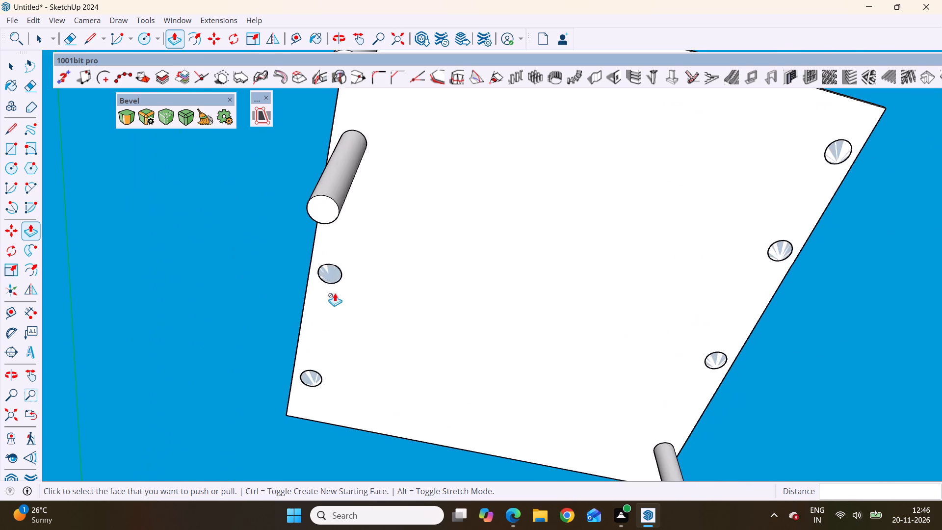
scroll(335, 293, up, 6)
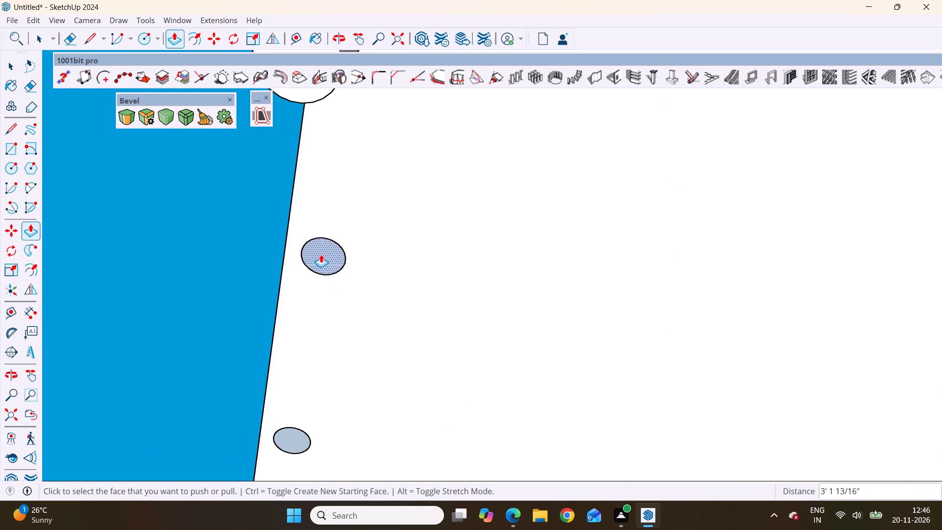
click(322, 257)
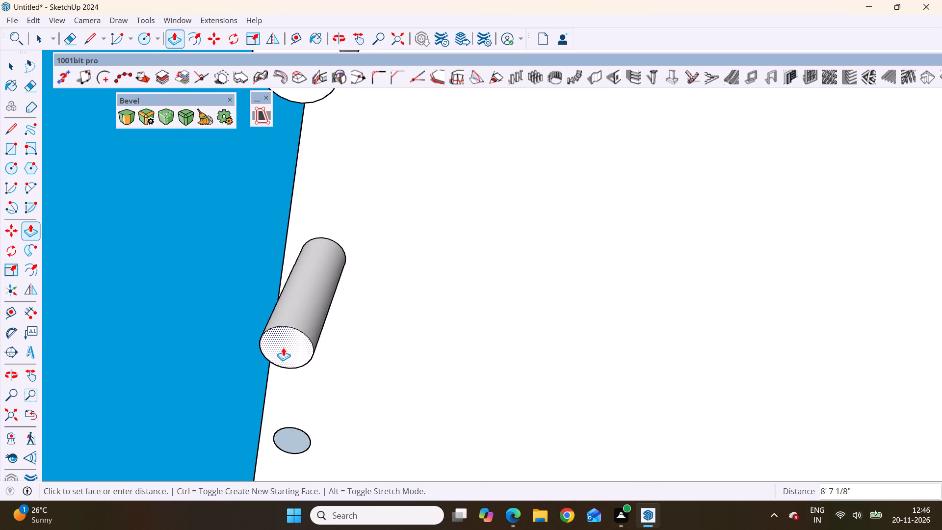
scroll(303, 335, down, 9)
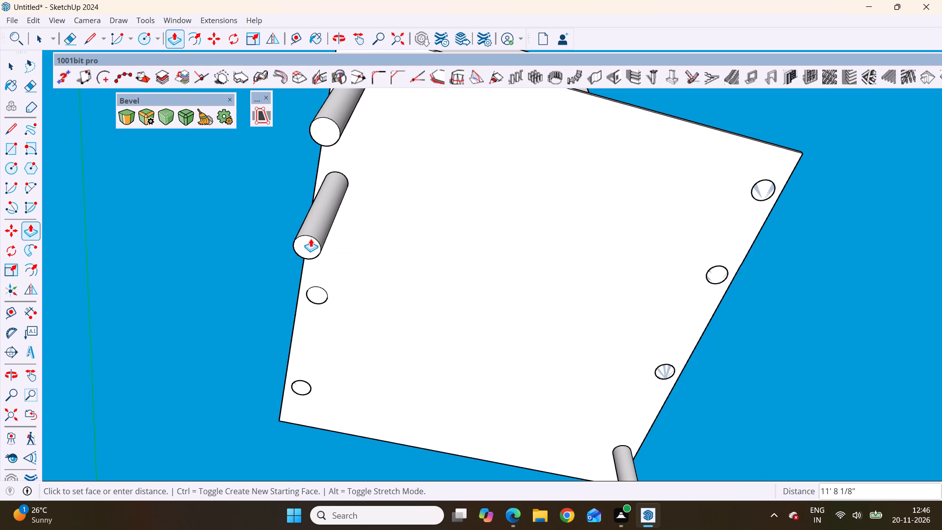
click(309, 235)
Push/Pull the last remaining circle in the original row 14' 6" downward, level with the third column's end.
scroll(376, 327, down, 5)
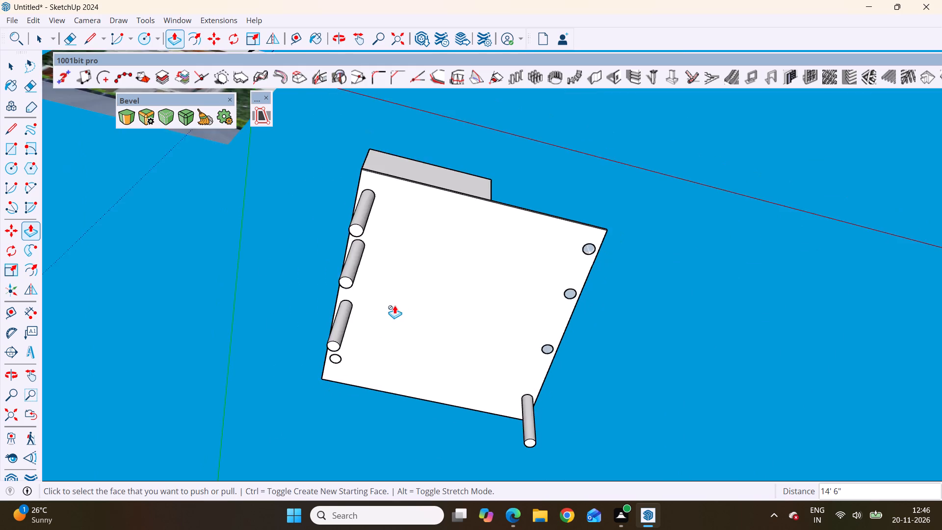
scroll(394, 305, down, 4)
middle_drag(383, 321, 479, 161)
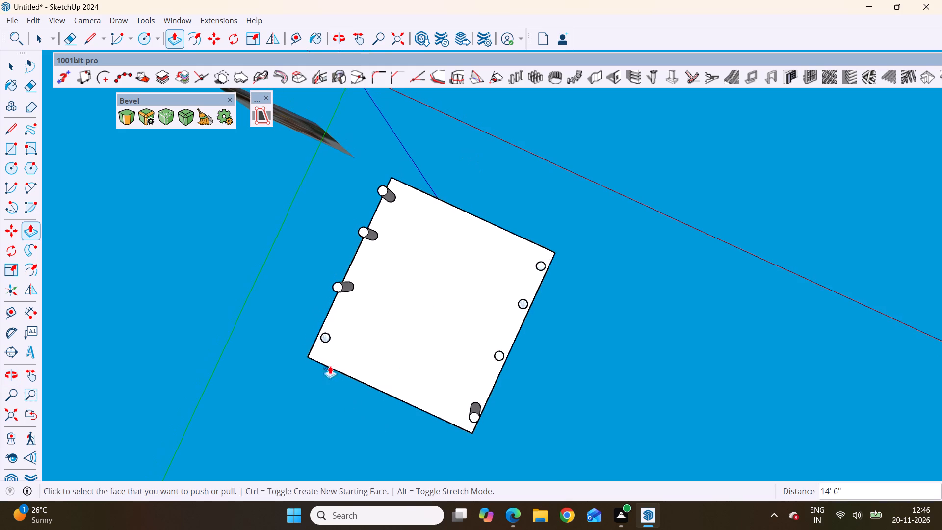
scroll(326, 361, up, 3)
middle_drag(360, 368, 415, 388)
scroll(327, 334, up, 1)
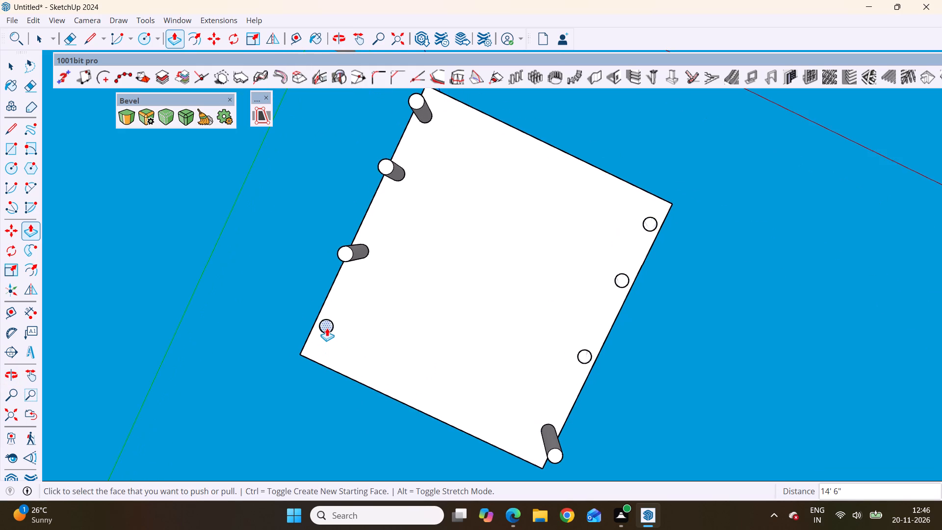
click(326, 321)
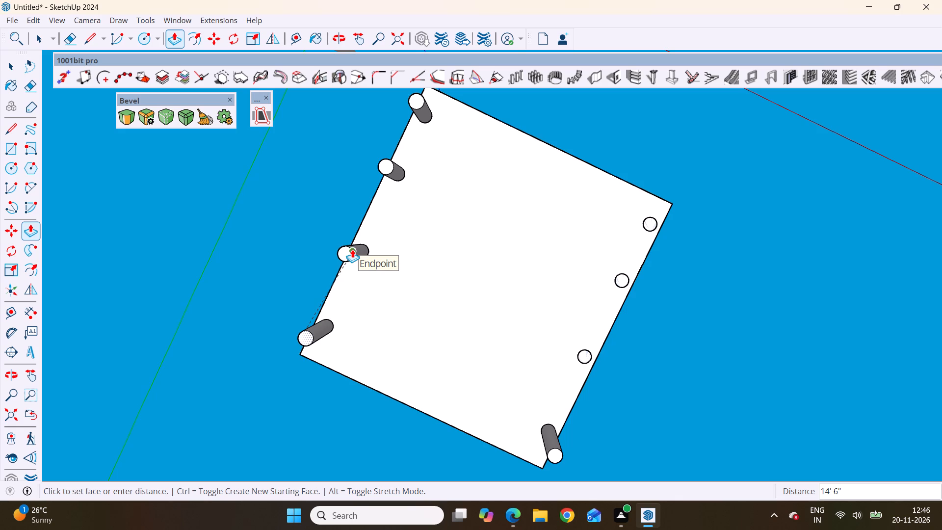
click(352, 249)
Push/Pull the three remaining circles in the opposite row 14' 6" downward, each level with the finished columns' ends.
scroll(308, 257, down, 4)
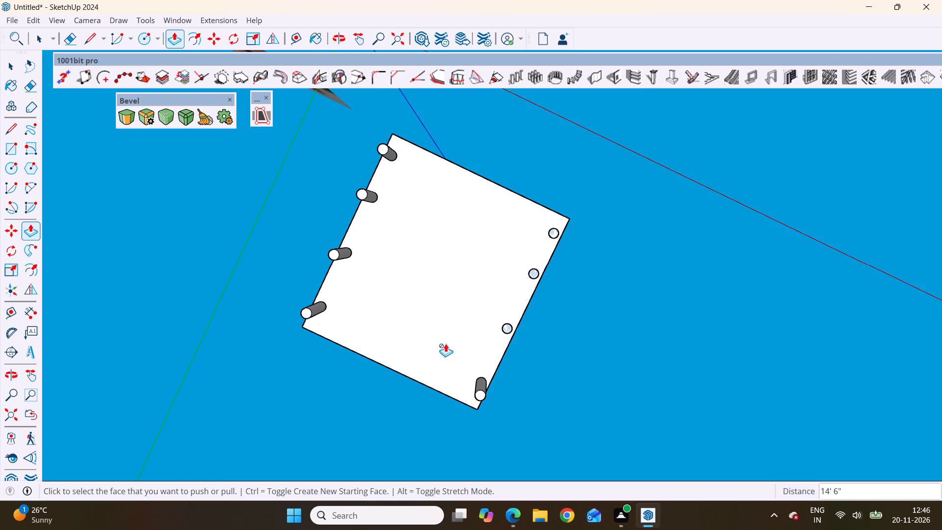
scroll(478, 331, up, 3)
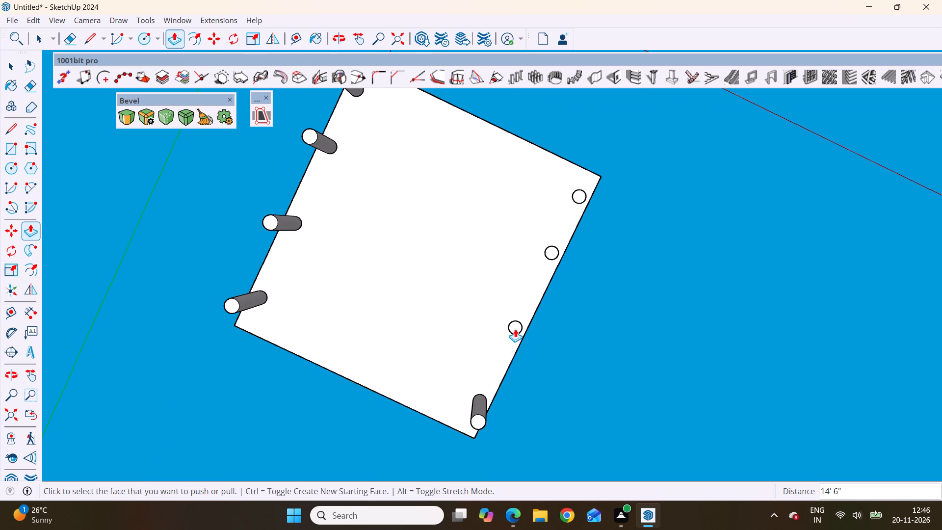
scroll(542, 310, down, 2)
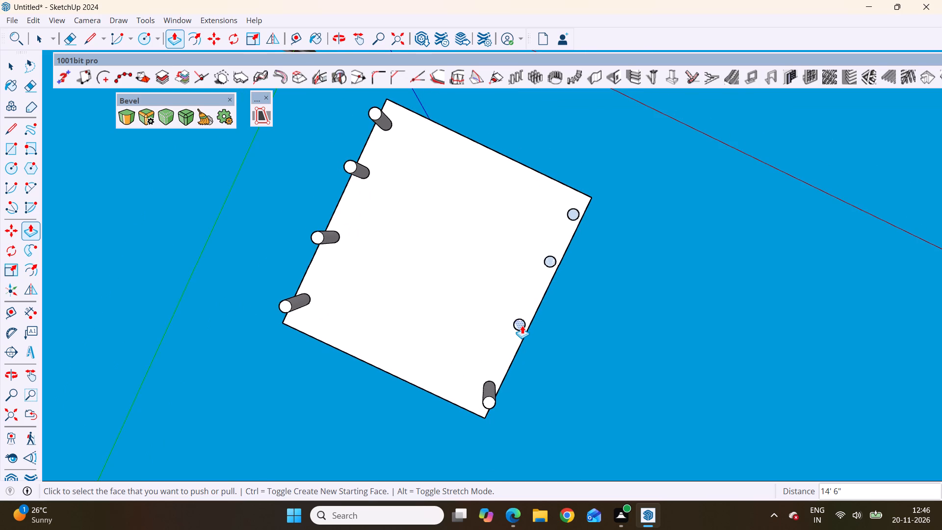
click(522, 321)
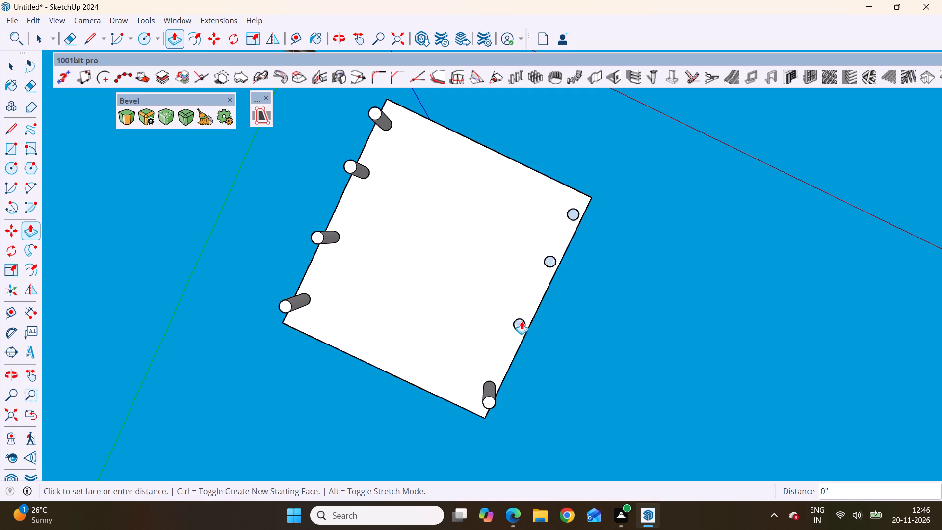
click(280, 307)
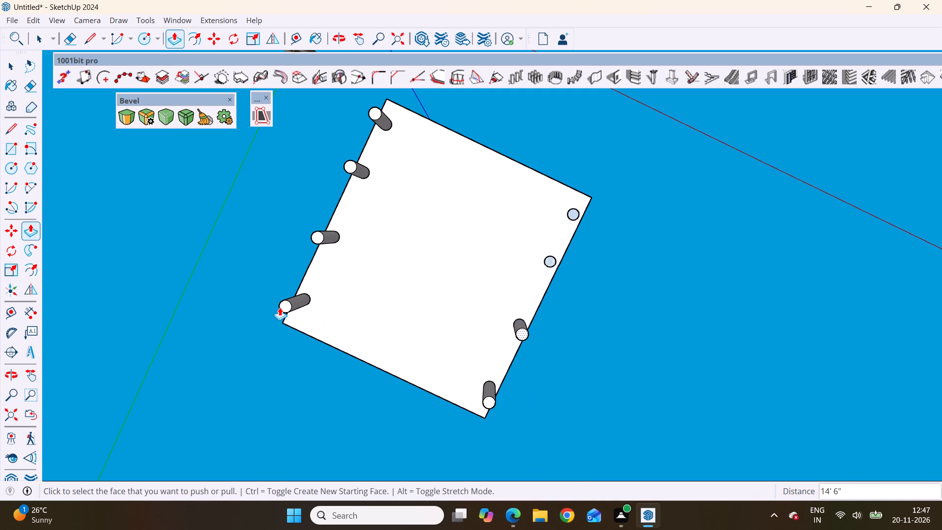
click(549, 258)
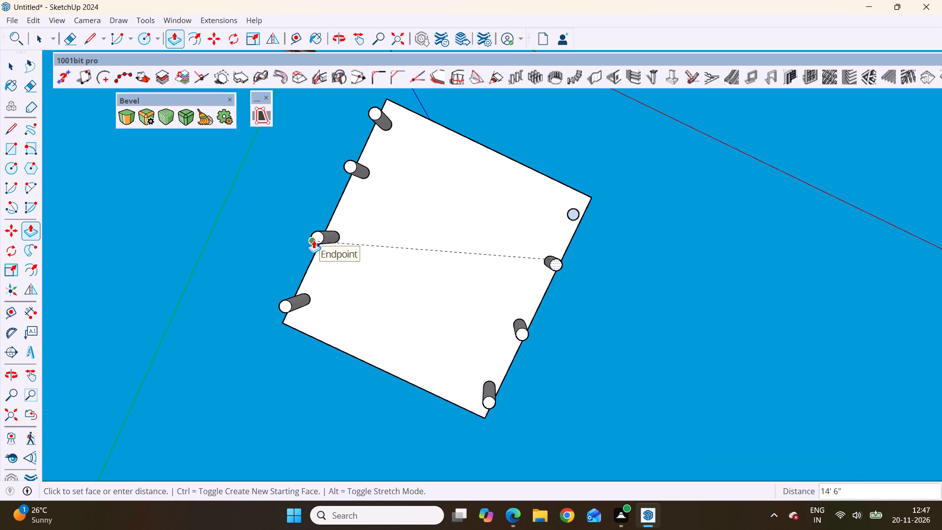
click(314, 239)
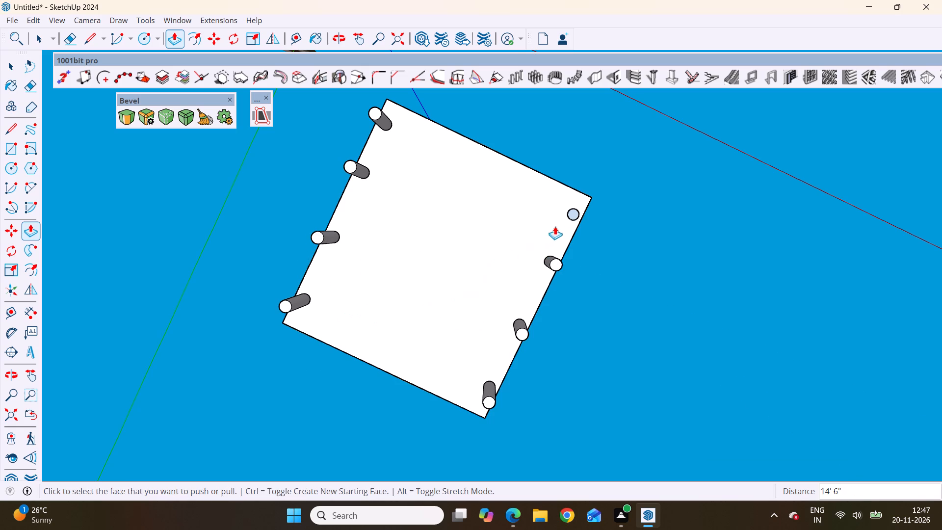
click(572, 214)
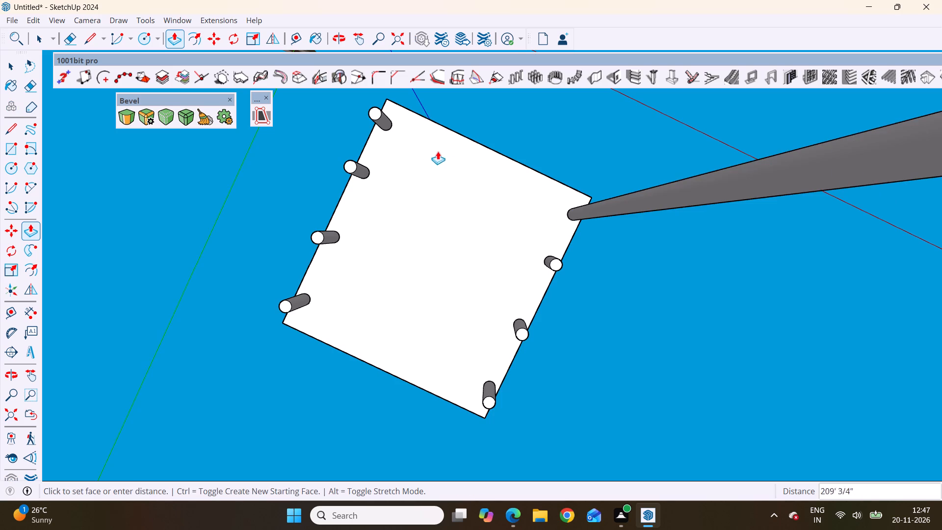
click(377, 121)
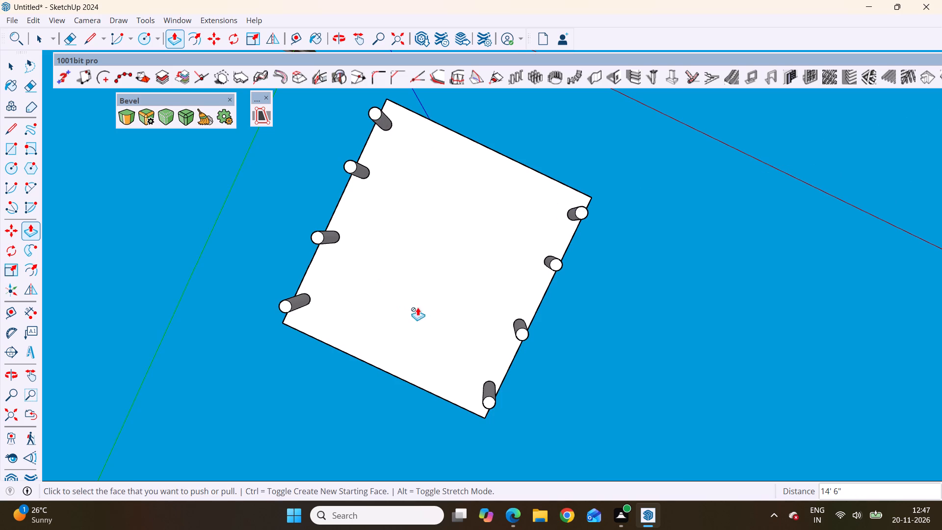
Examine the two rows of columns beneath the slab from above, the side and below.
scroll(473, 292, down, 8)
middle_drag(470, 233, 472, 490)
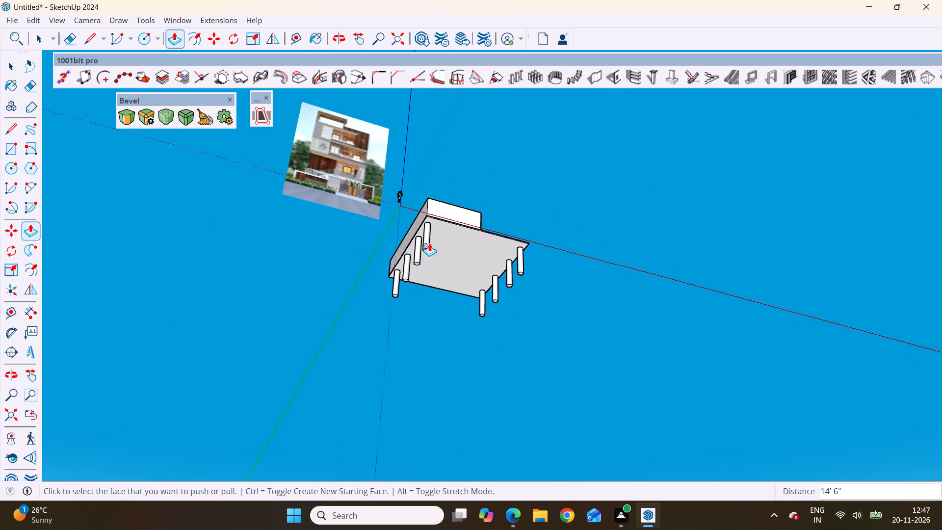
middle_drag(447, 223, 375, 493)
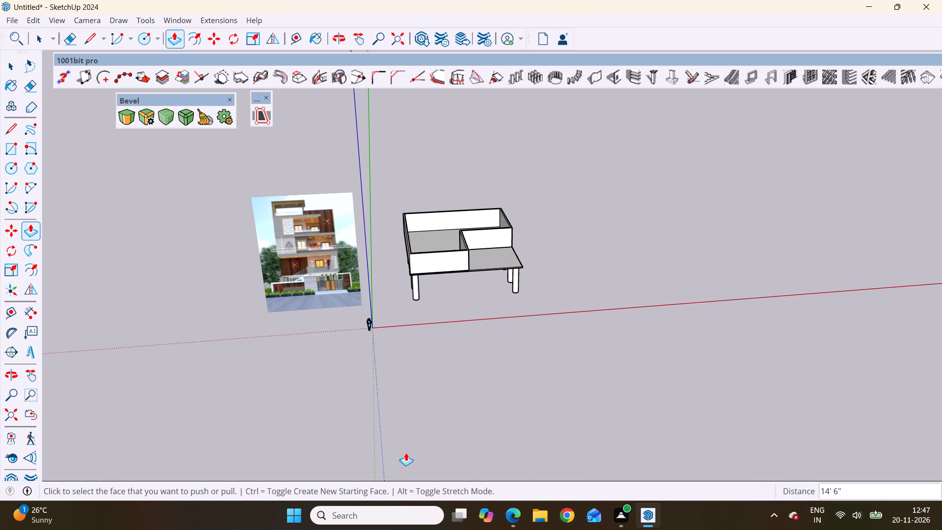
middle_drag(487, 321, 404, 195)
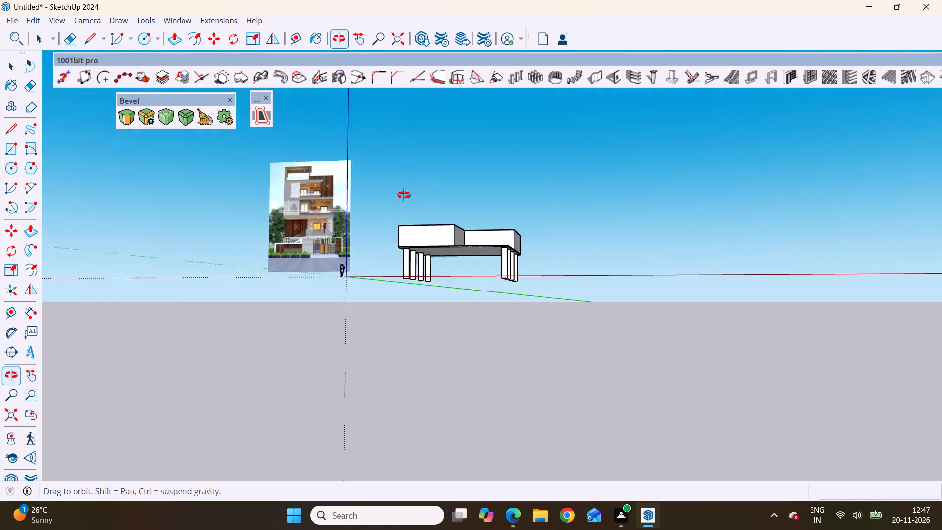
middle_drag(404, 195, 442, 134)
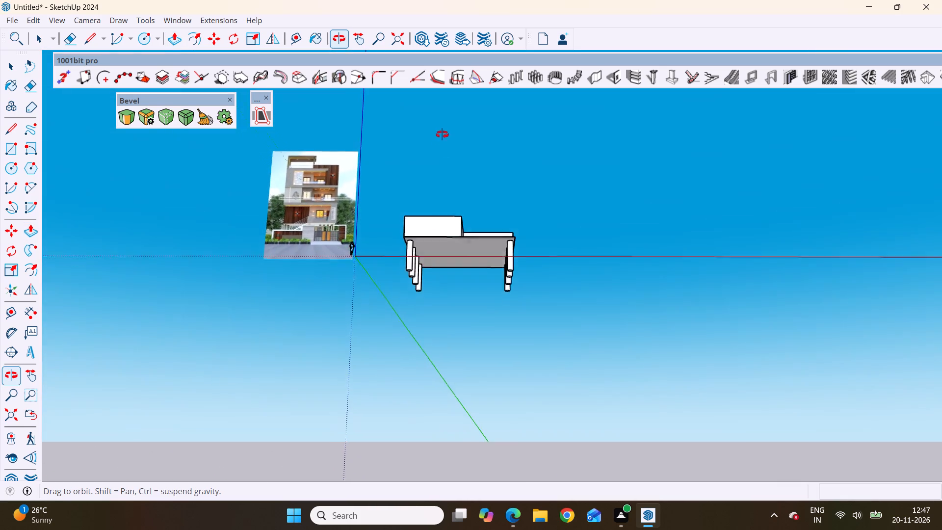
middle_drag(442, 134, 442, 132)
scroll(449, 254, up, 3)
middle_drag(465, 275, 482, 51)
scroll(456, 177, up, 3)
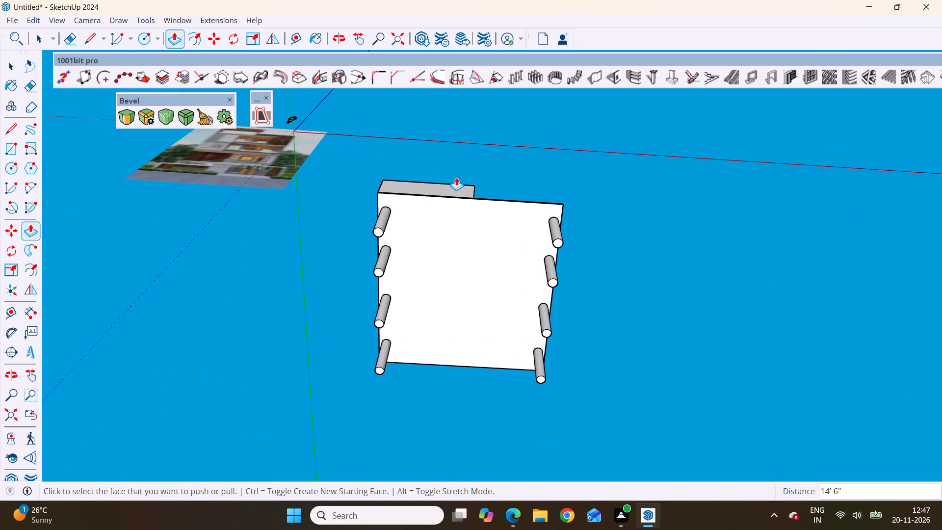
Draw a rectangle about 46' 10" by 46' 8" across the column bottoms, between diagonally opposite corner columns.
key(space)
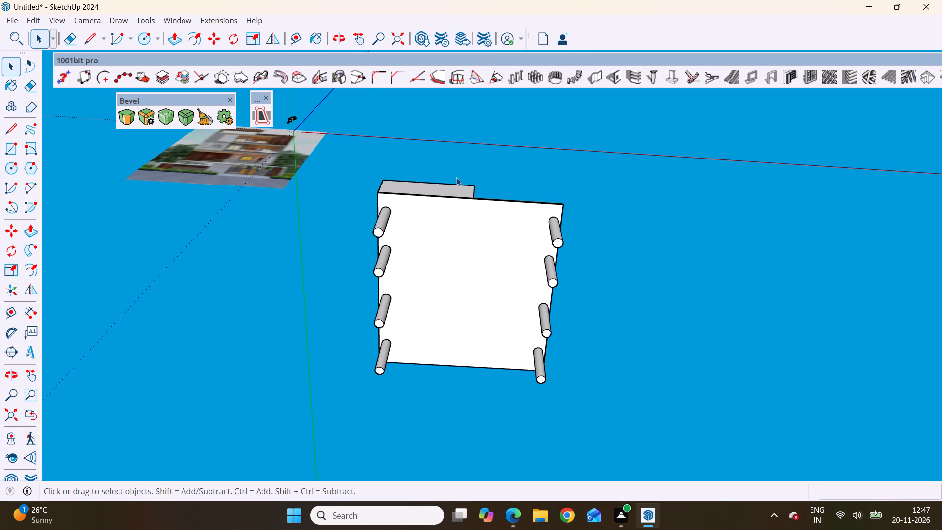
key(r)
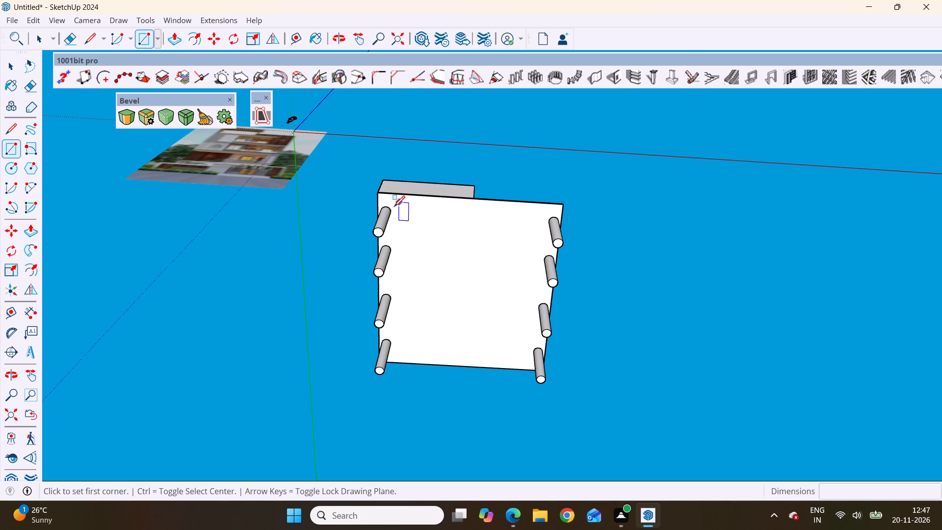
click(376, 231)
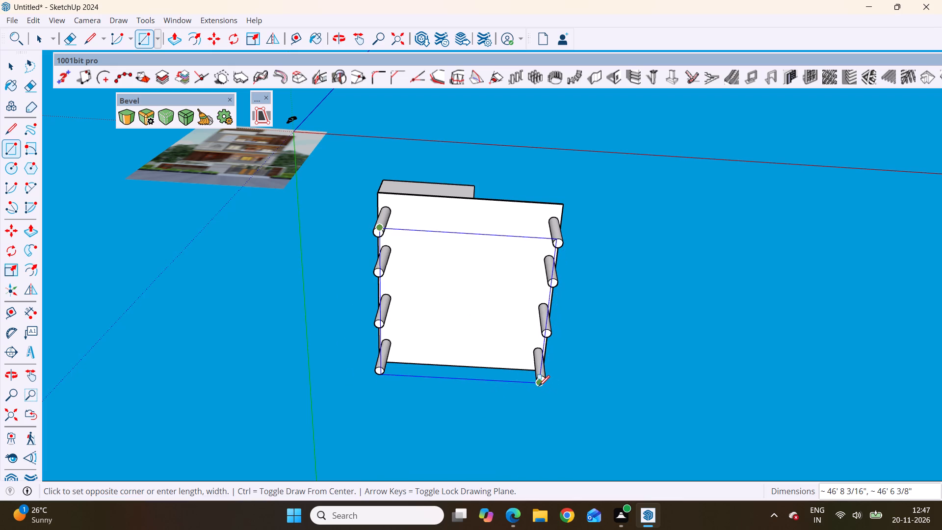
scroll(538, 385, up, 15)
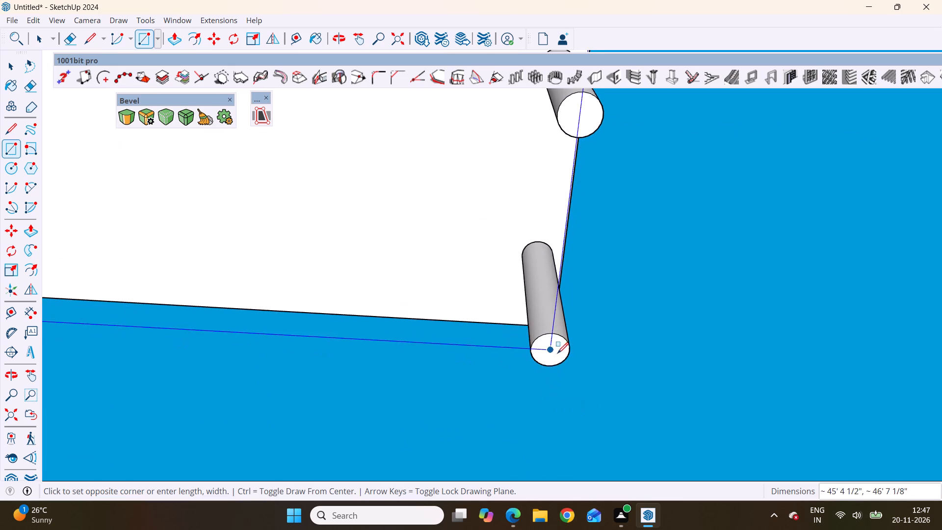
click(553, 367)
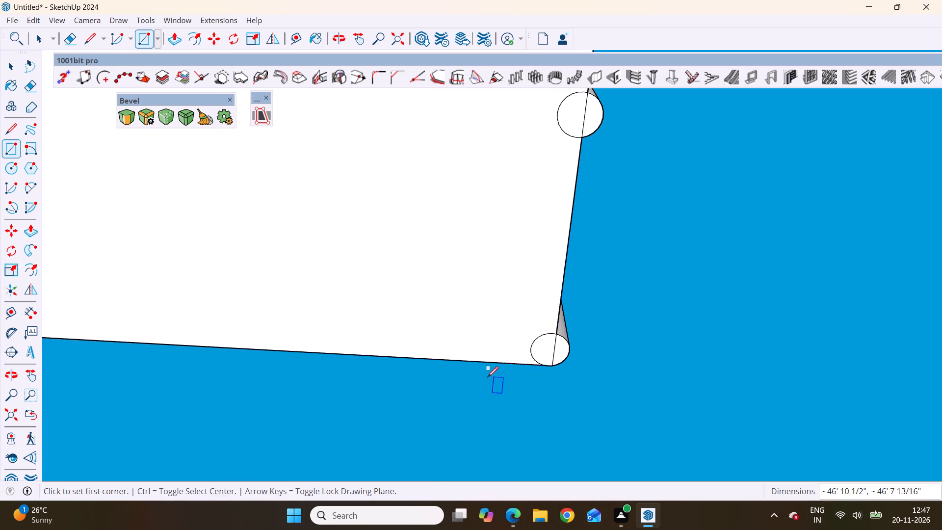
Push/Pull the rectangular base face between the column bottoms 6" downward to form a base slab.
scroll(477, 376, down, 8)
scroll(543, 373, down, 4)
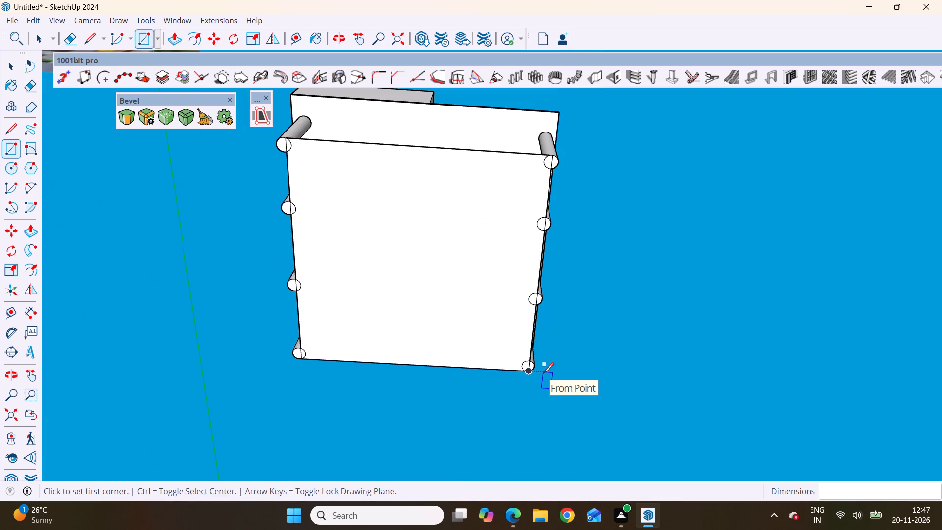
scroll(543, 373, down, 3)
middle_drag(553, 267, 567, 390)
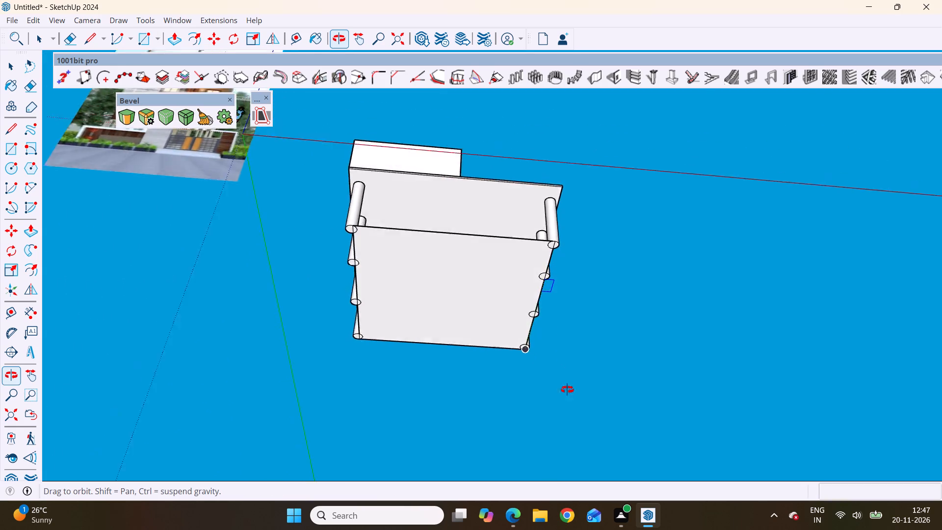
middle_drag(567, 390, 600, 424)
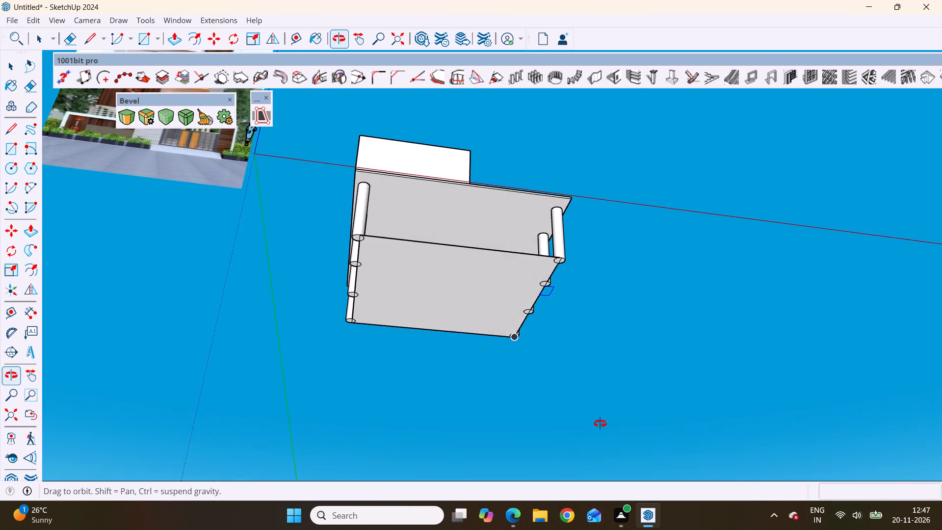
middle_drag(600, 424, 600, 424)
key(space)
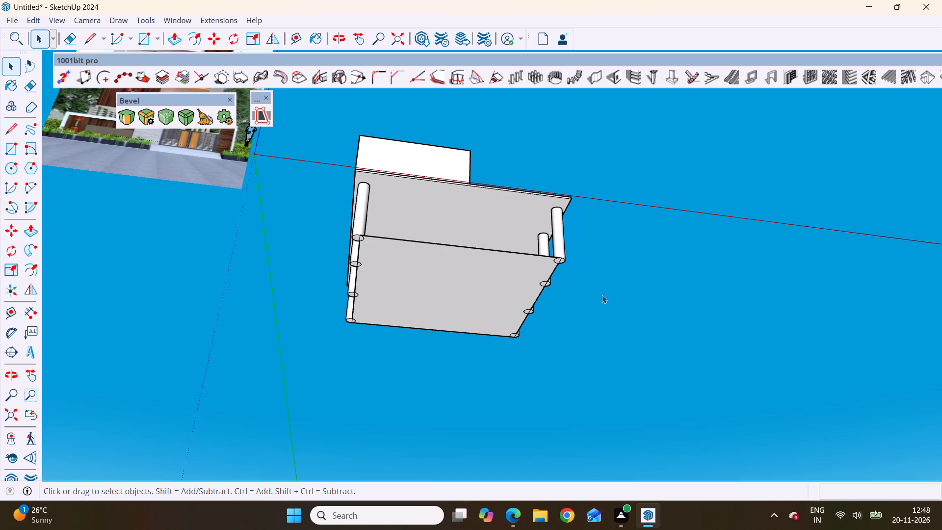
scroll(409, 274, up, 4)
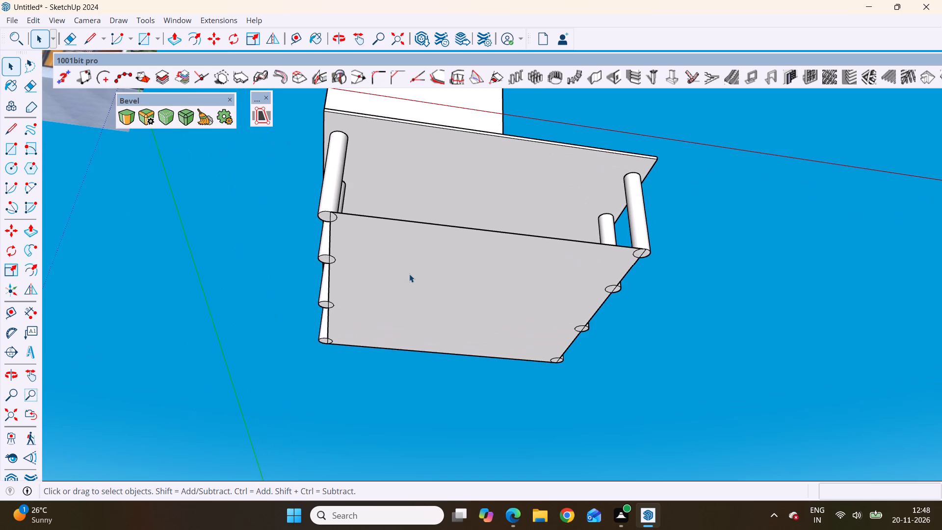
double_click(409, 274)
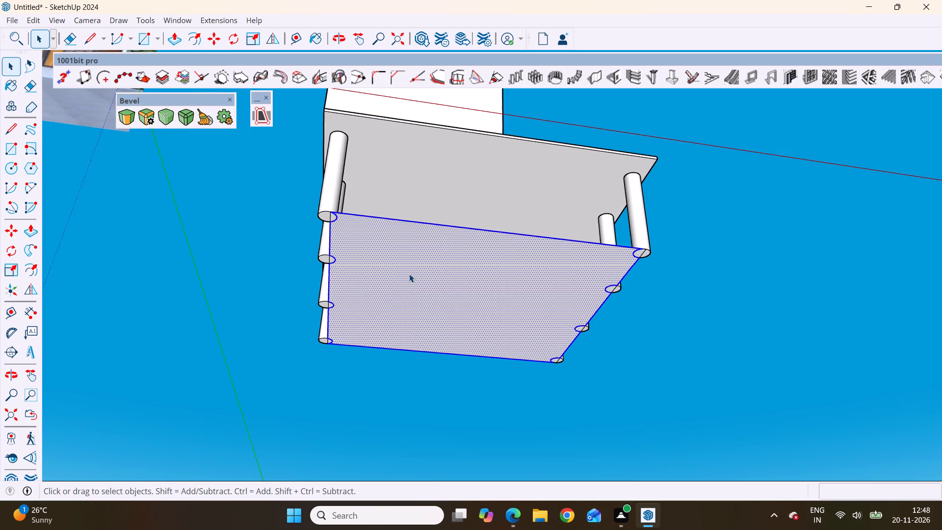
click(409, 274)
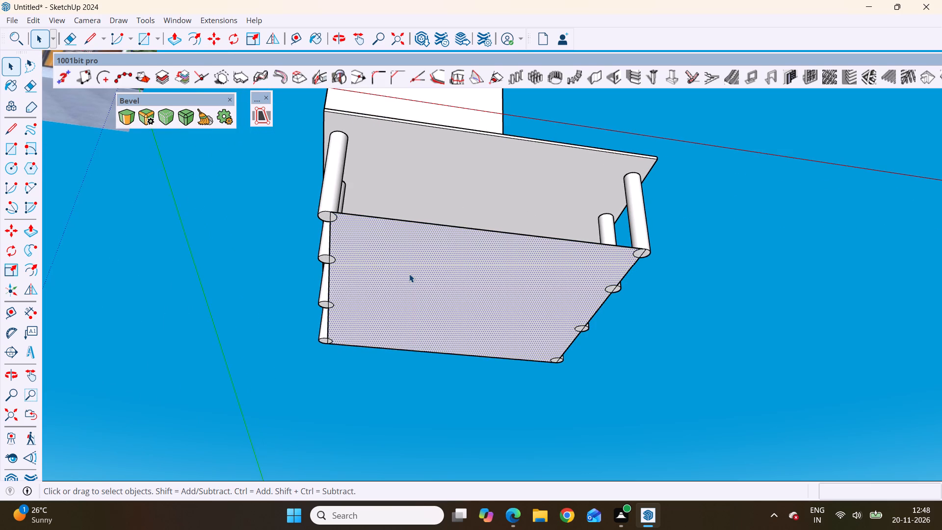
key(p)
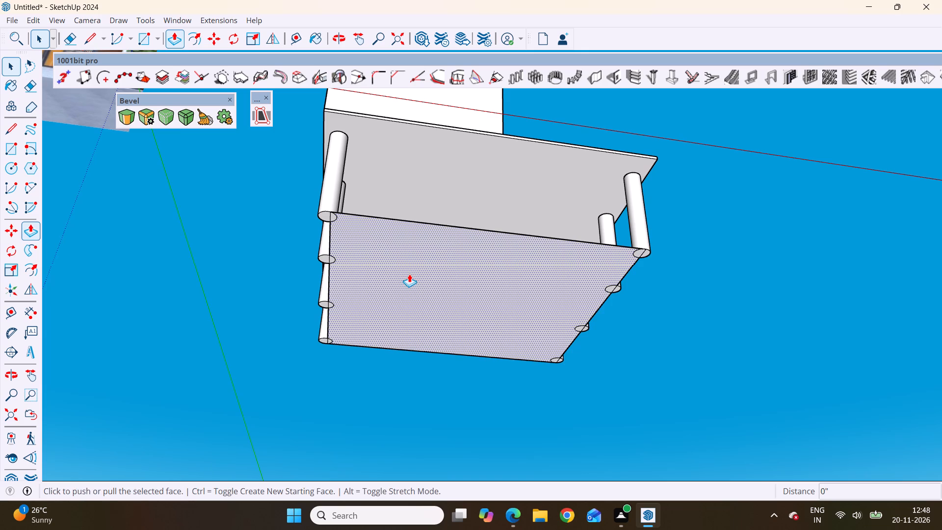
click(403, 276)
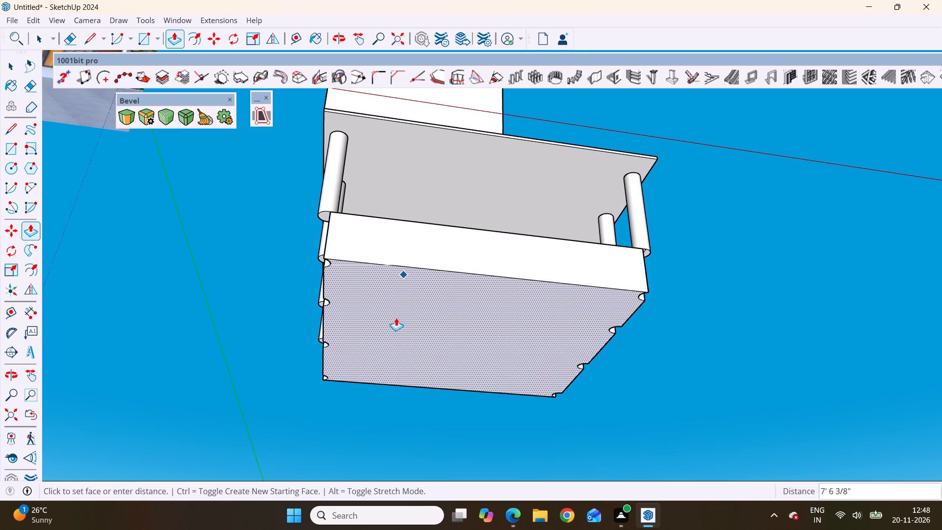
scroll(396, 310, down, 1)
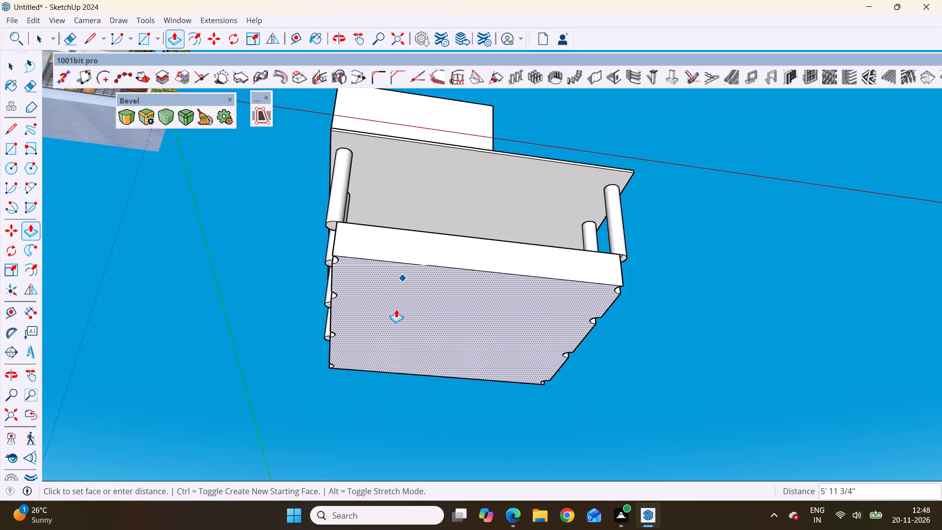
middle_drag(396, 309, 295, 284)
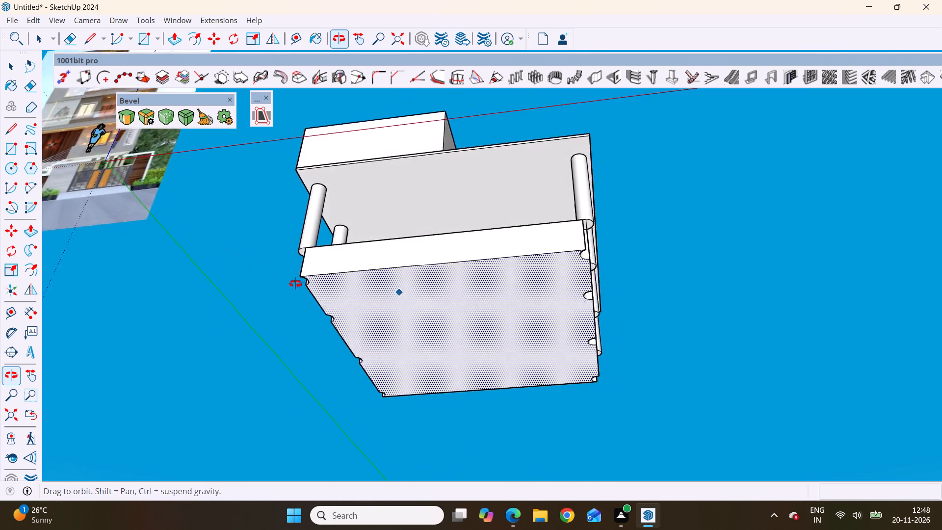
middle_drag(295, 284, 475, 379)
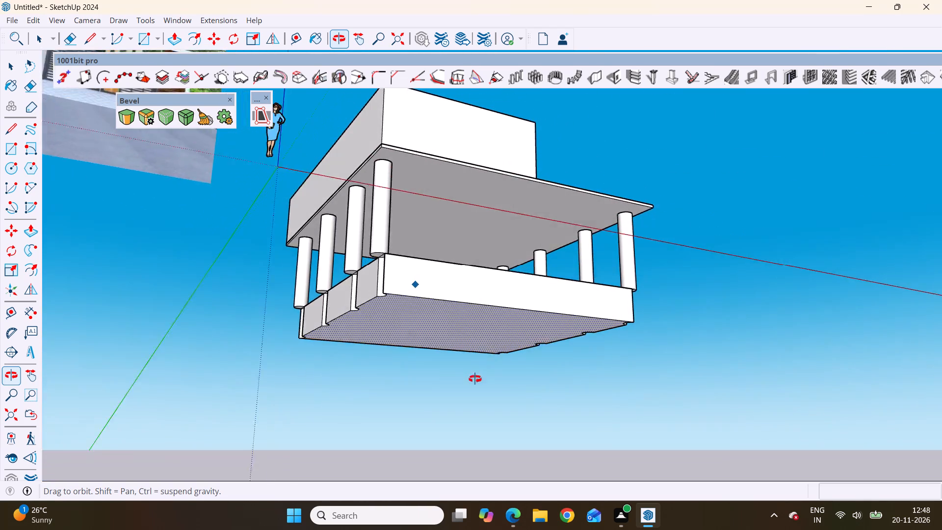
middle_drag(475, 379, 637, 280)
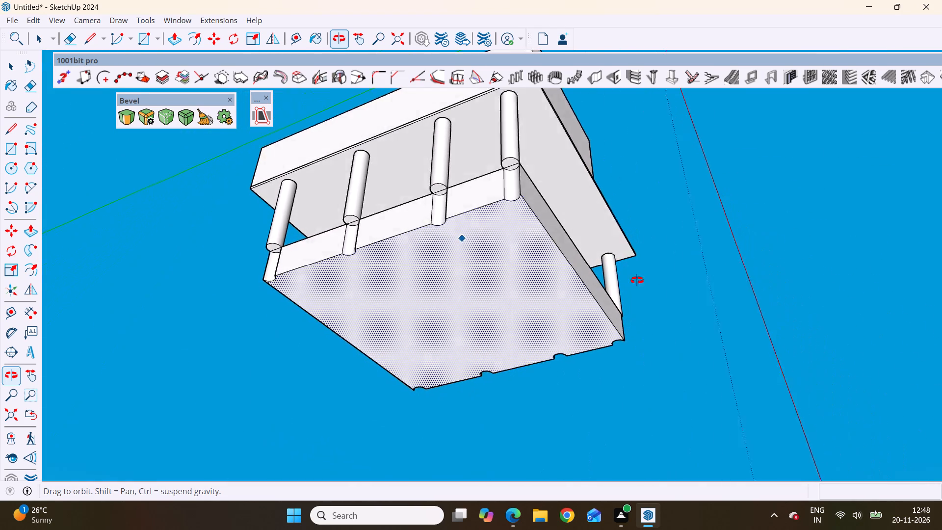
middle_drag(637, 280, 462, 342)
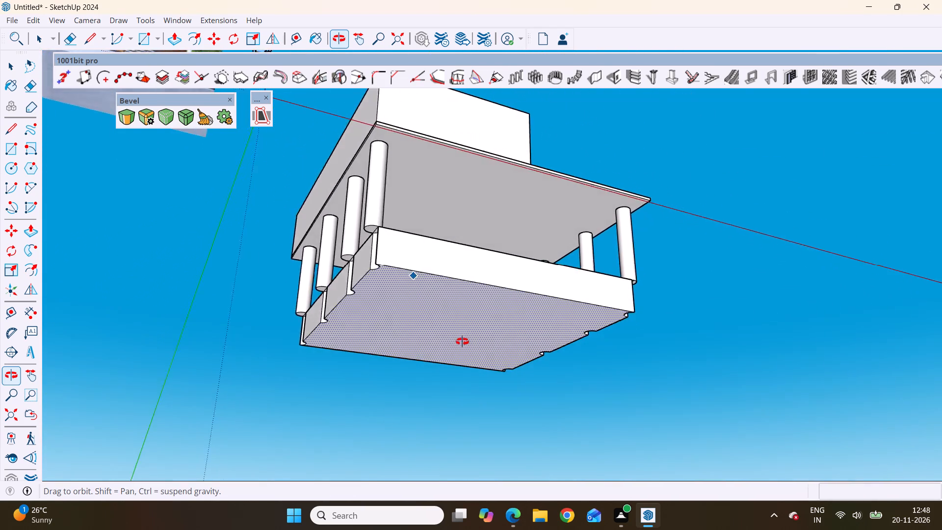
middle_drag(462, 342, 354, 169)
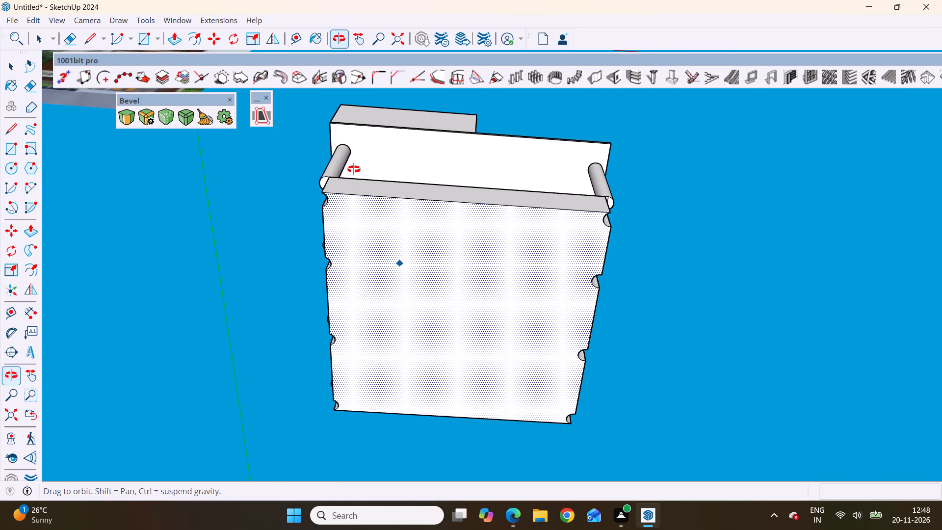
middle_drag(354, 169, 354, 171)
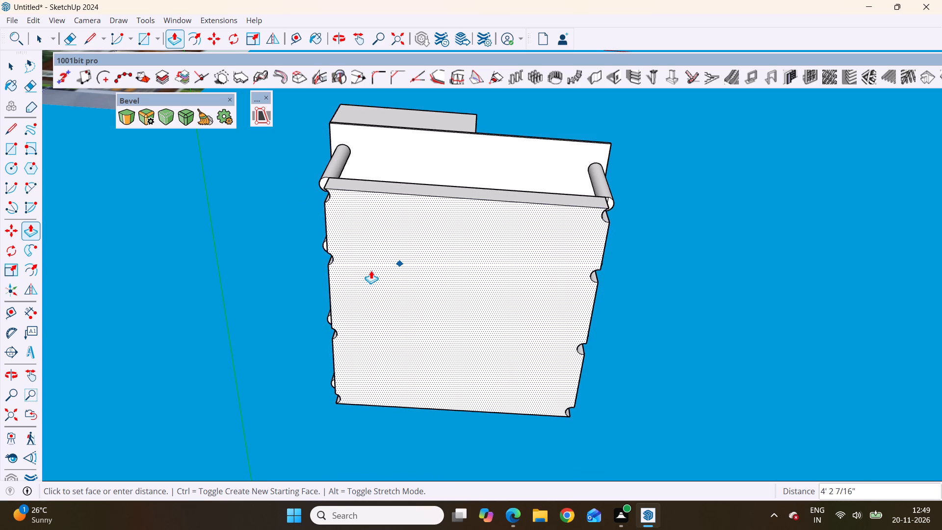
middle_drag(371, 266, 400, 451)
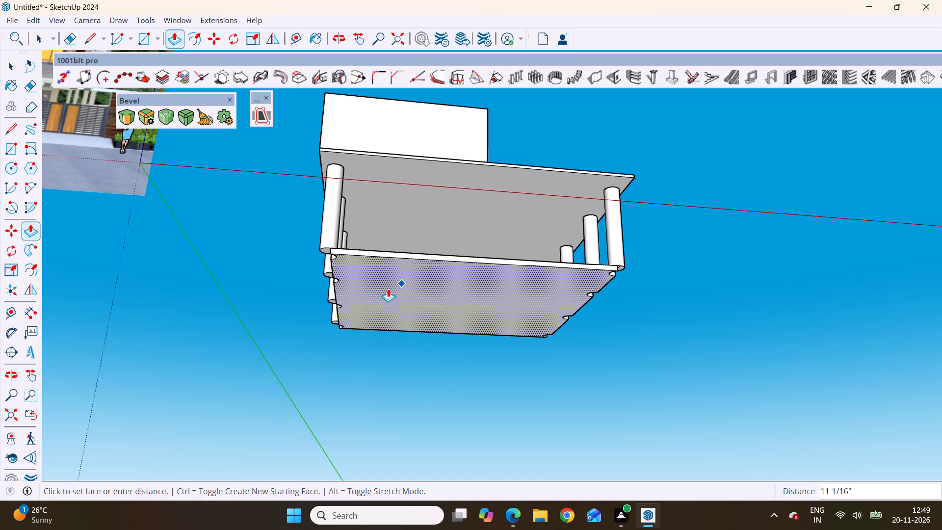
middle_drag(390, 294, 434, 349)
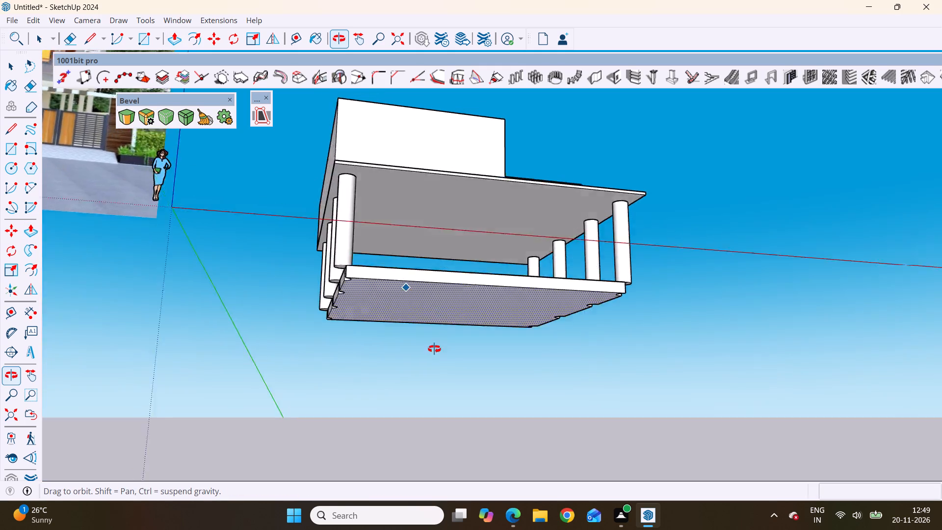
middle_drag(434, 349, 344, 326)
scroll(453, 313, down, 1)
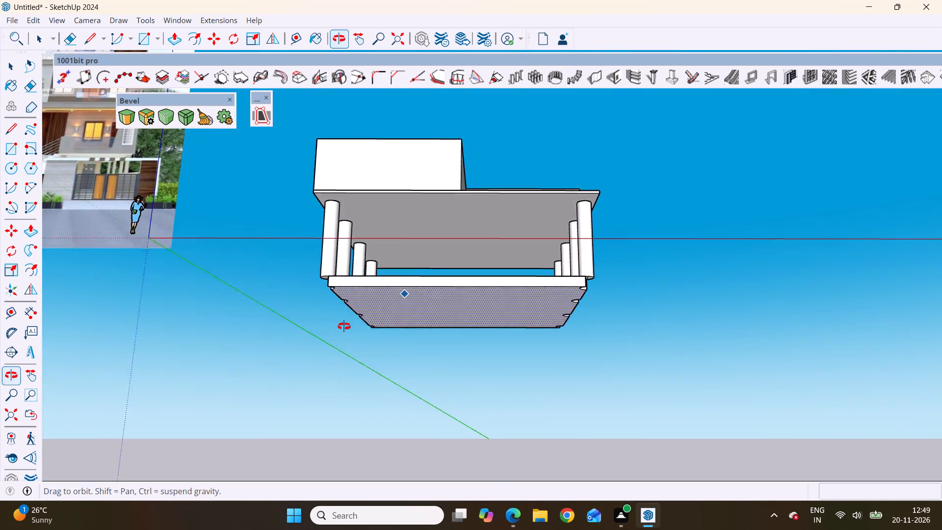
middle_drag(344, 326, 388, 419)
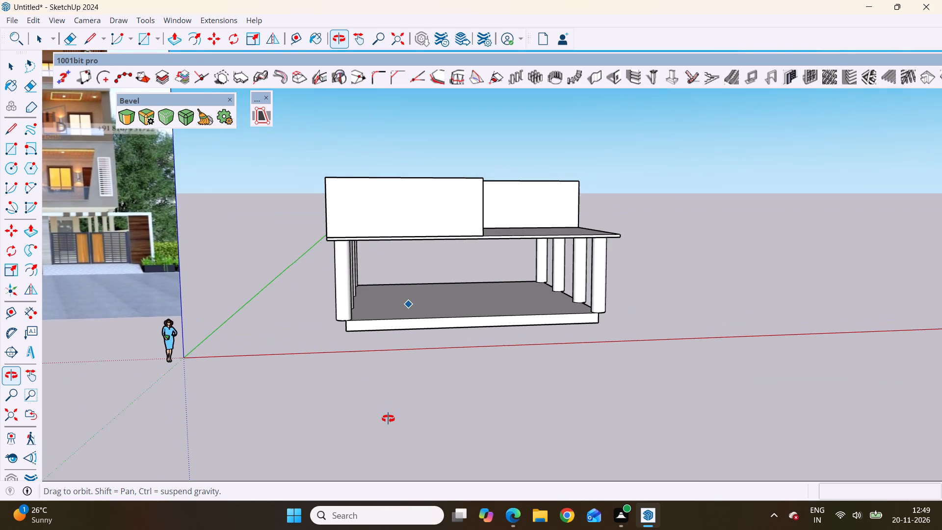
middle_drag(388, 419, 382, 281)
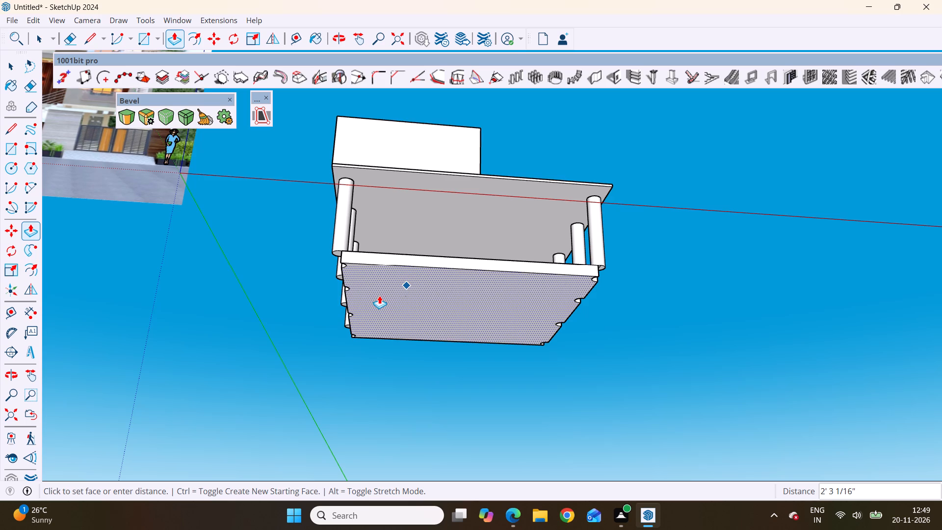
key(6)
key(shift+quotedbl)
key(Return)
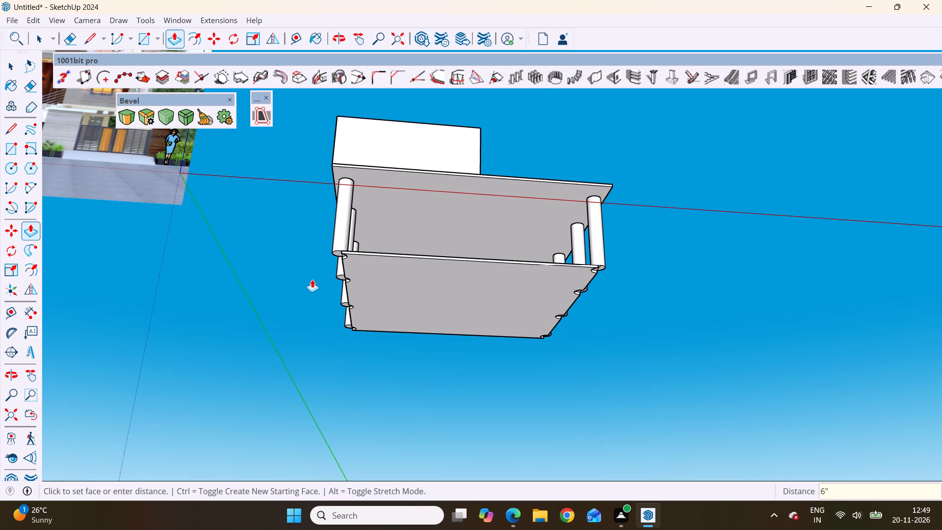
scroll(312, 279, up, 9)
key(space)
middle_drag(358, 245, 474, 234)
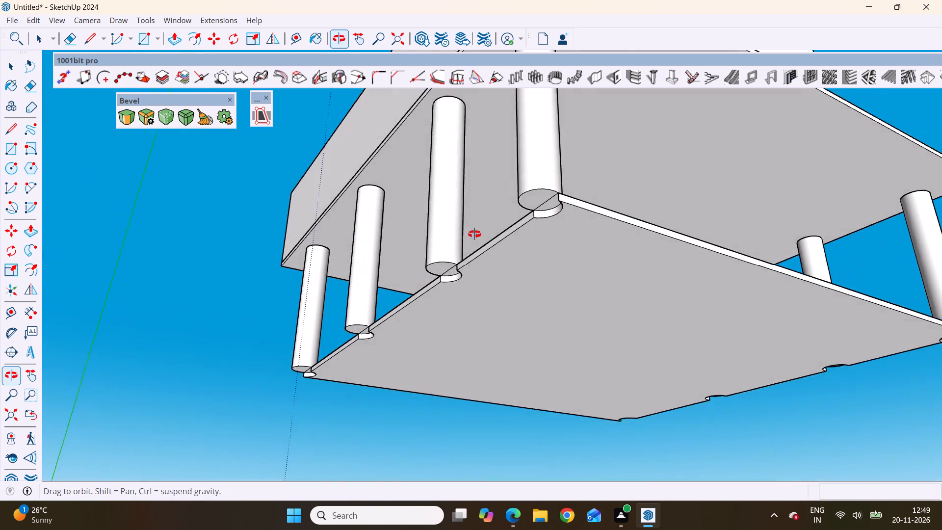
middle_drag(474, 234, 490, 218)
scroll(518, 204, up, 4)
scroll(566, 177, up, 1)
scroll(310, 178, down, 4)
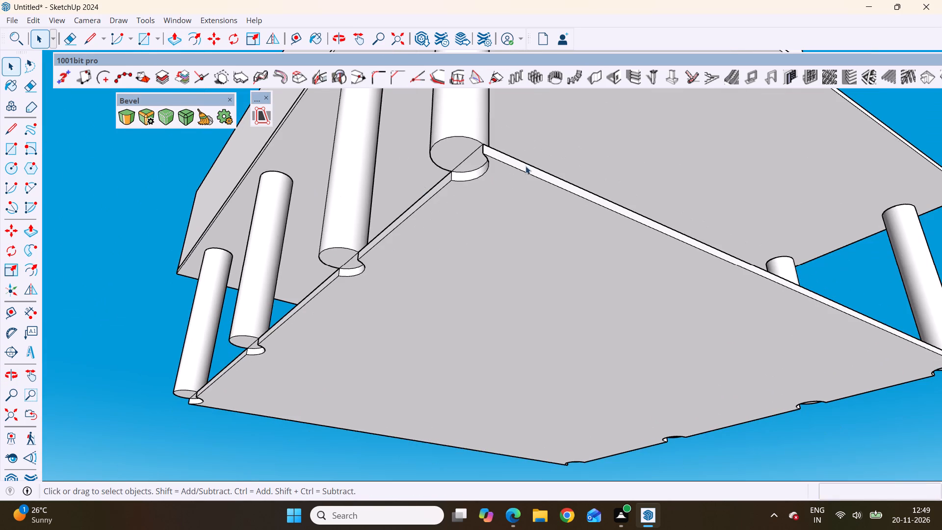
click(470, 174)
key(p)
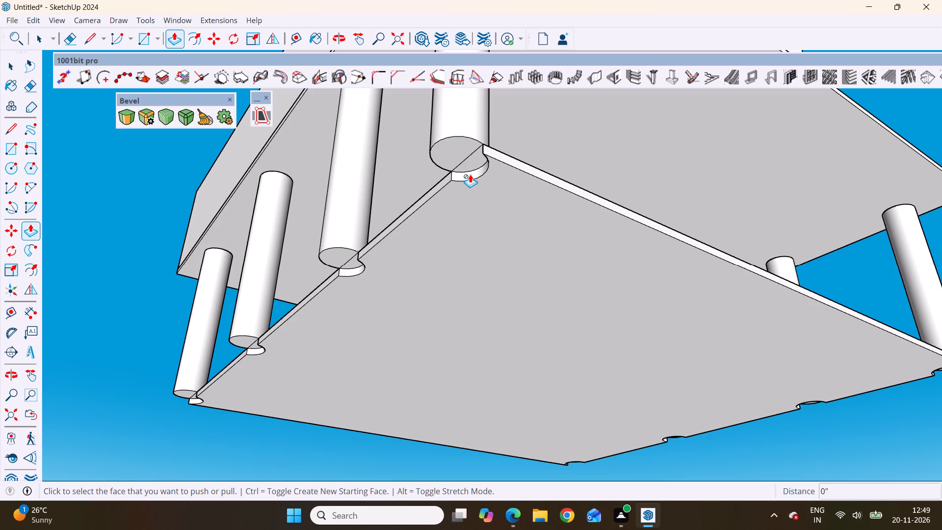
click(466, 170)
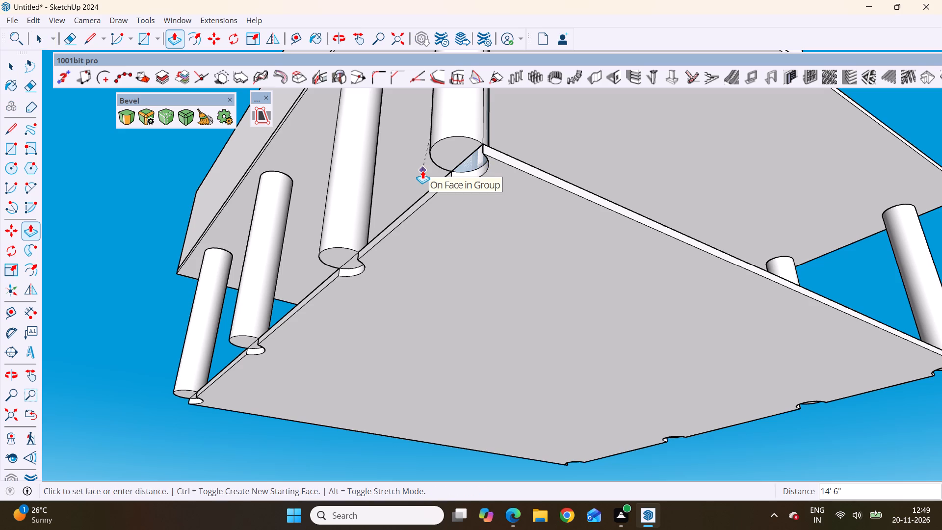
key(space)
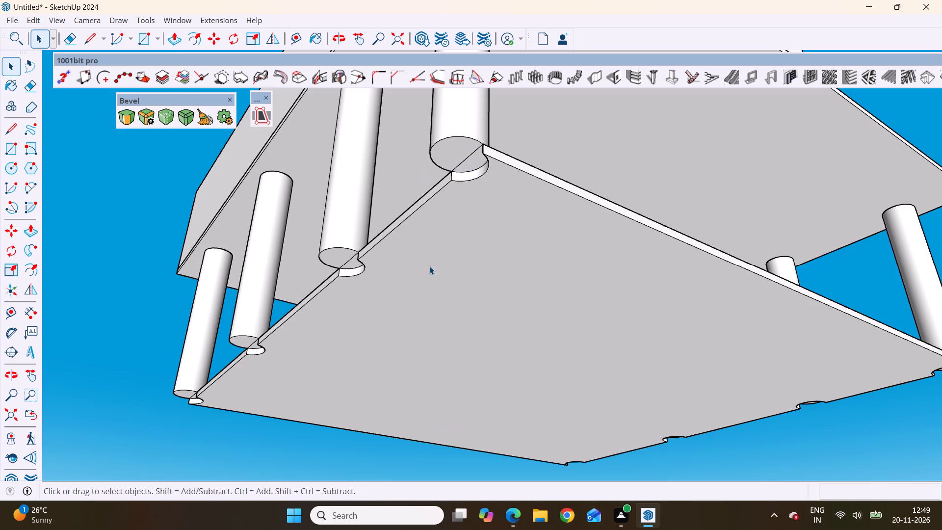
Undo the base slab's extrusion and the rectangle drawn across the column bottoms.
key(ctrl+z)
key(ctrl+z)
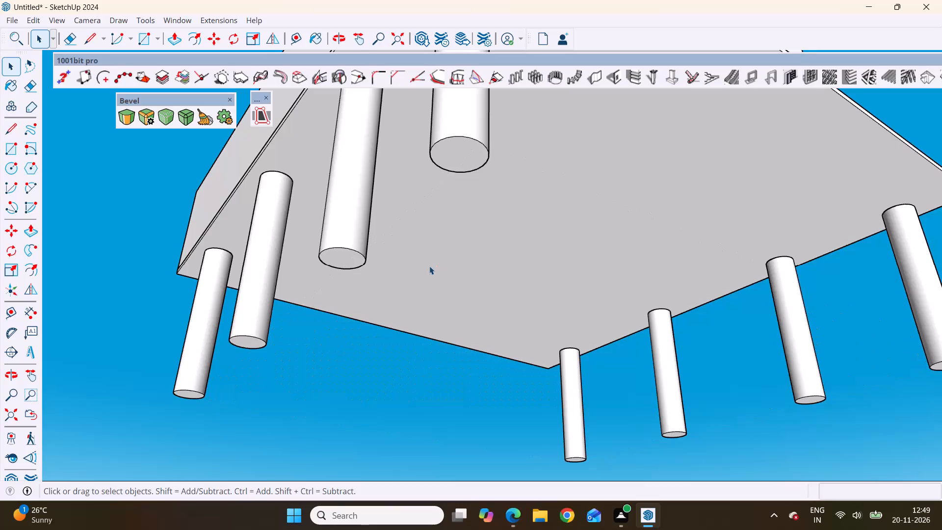
Examine the raised slab, its walls and the two rows of columns from low, front and elevated angles.
scroll(419, 289, down, 7)
middle_drag(441, 237, 404, 351)
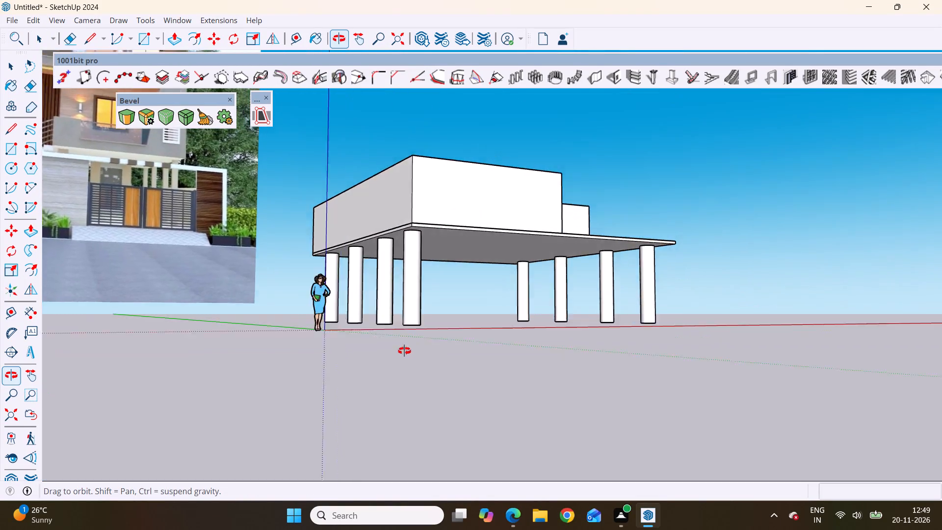
middle_drag(404, 351, 310, 382)
middle_drag(414, 322, 344, 380)
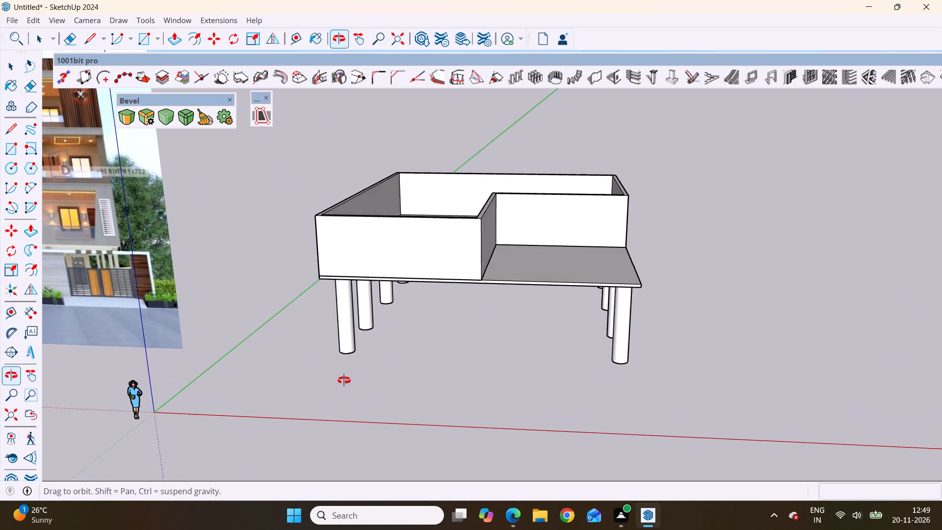
middle_drag(344, 380, 383, 375)
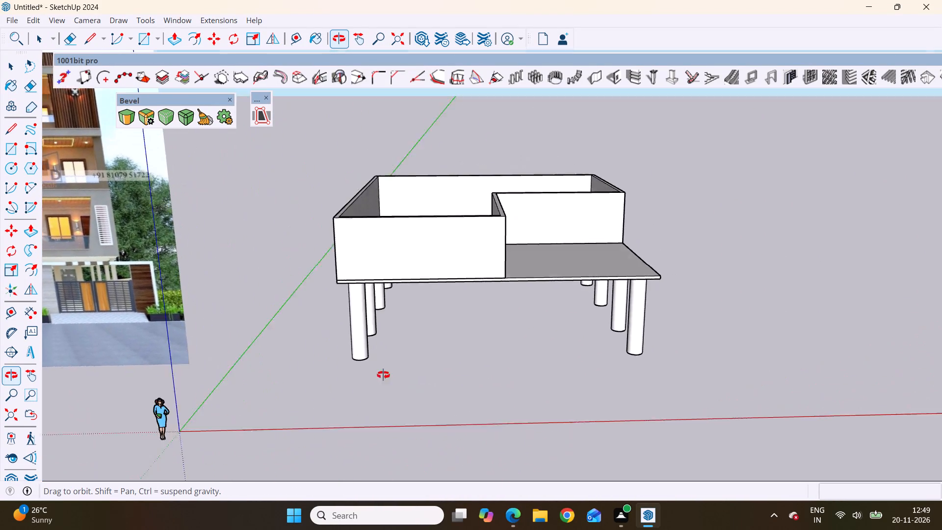
middle_drag(383, 375, 203, 309)
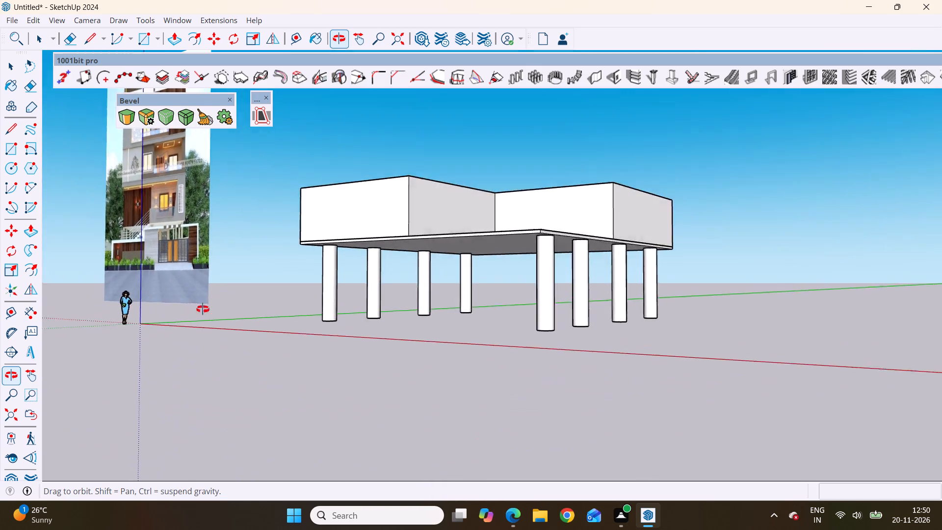
middle_drag(203, 309, 445, 384)
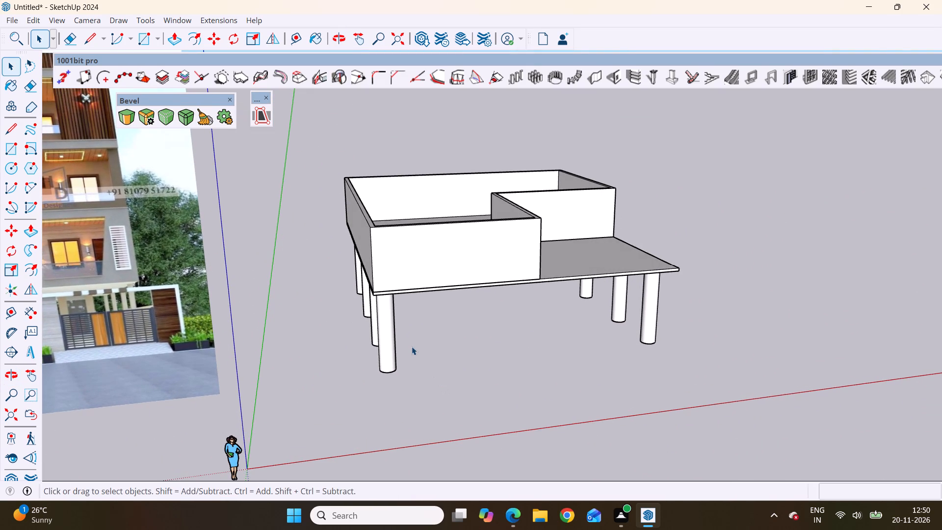
Draw a rectangle about 51' 1" by 46' 11" at the column bottoms, from just outside one corner column to just outside the diagonally opposite one.
key(r)
scroll(369, 304, up, 3)
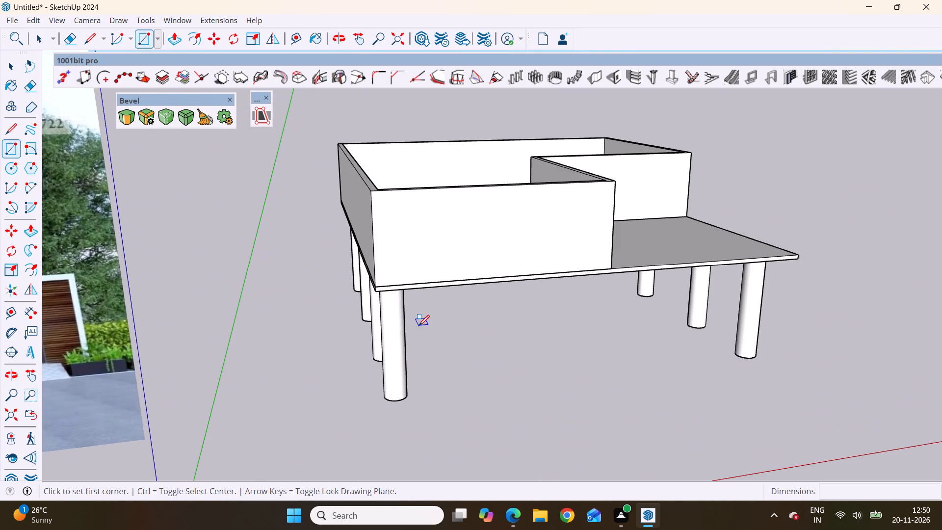
middle_drag(377, 242, 510, 400)
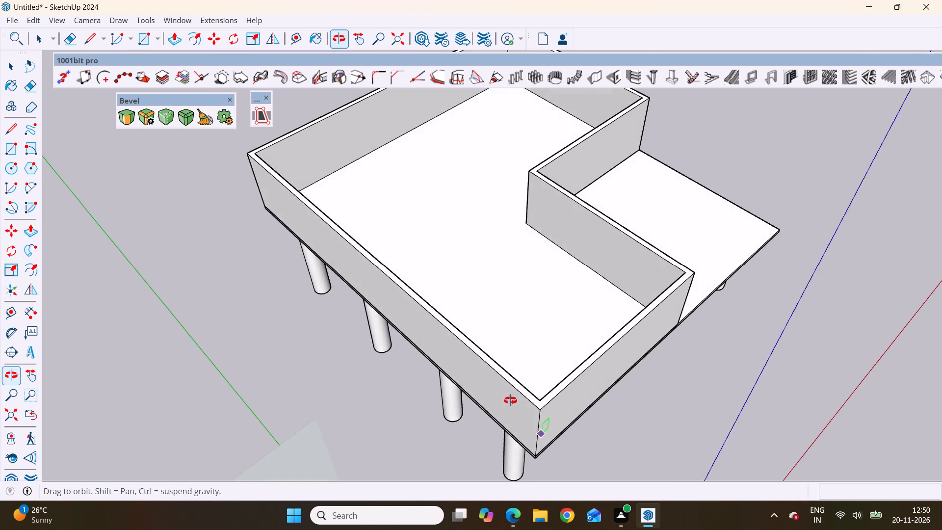
middle_drag(510, 400, 493, 401)
scroll(324, 295, up, 8)
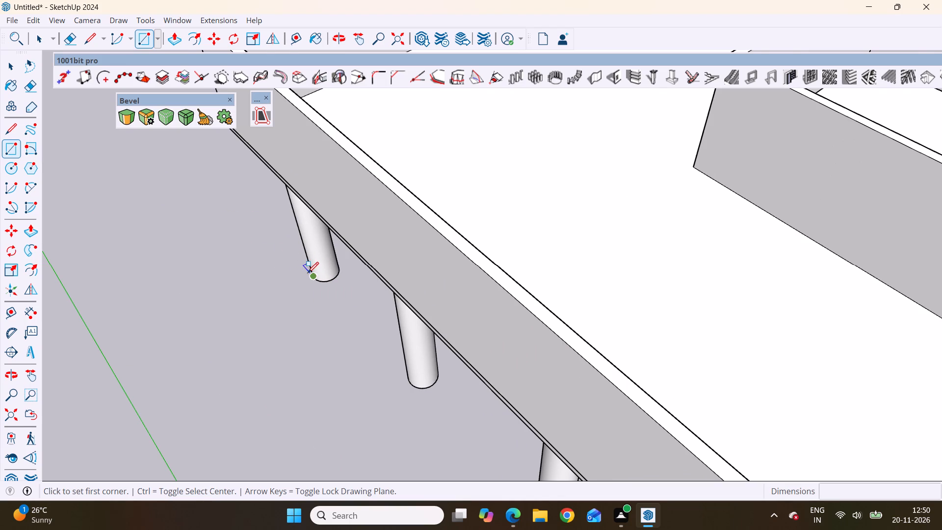
scroll(308, 273, up, 5)
middle_drag(248, 301, 304, 270)
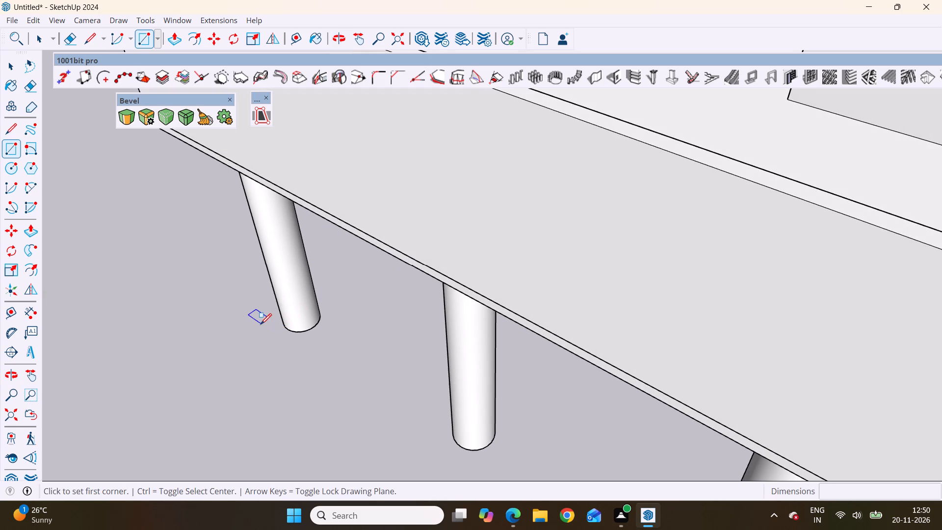
click(266, 330)
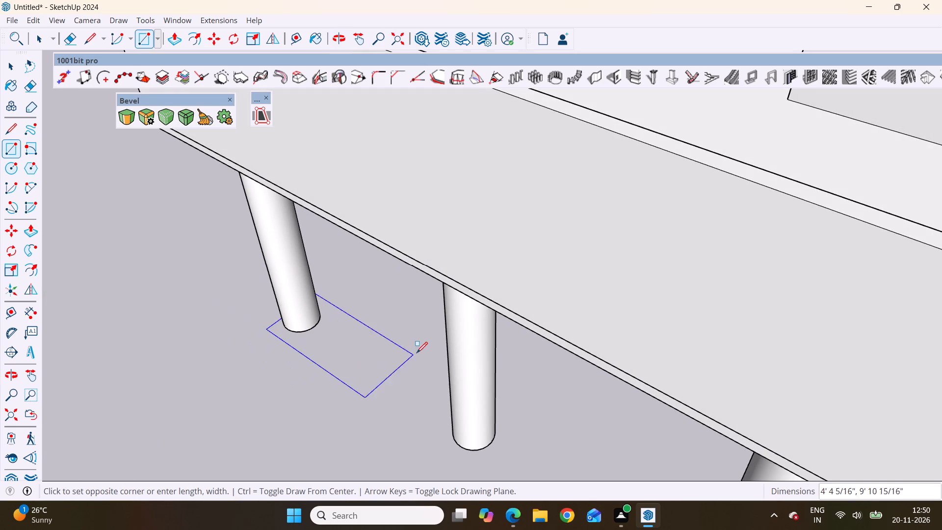
scroll(298, 321, down, 20)
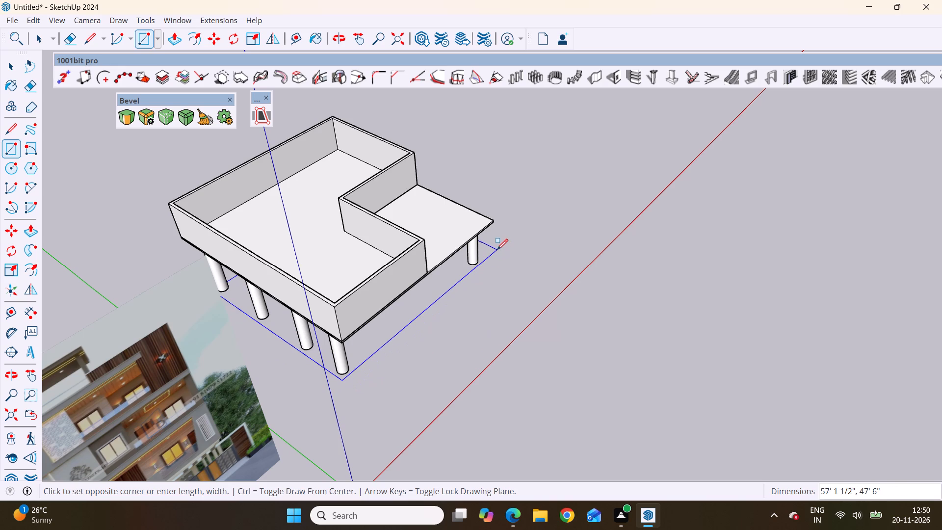
scroll(482, 260, up, 7)
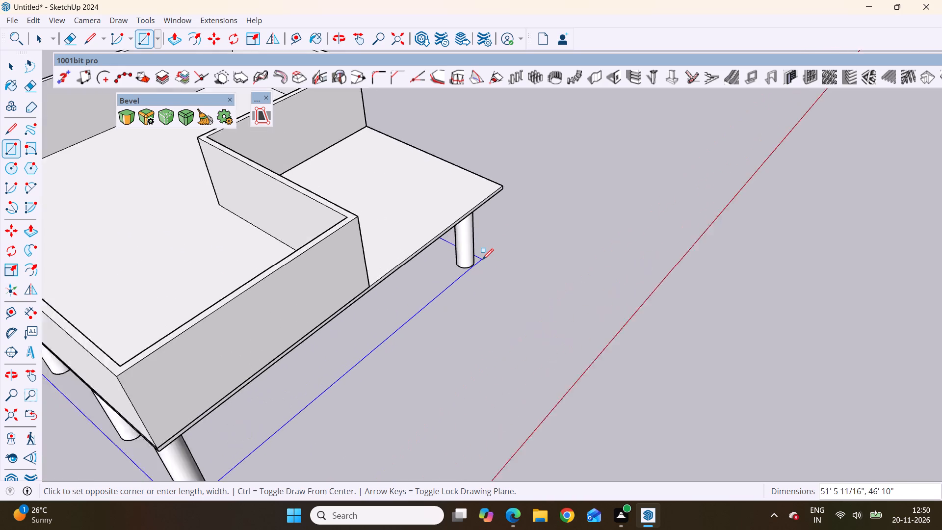
scroll(482, 260, up, 6)
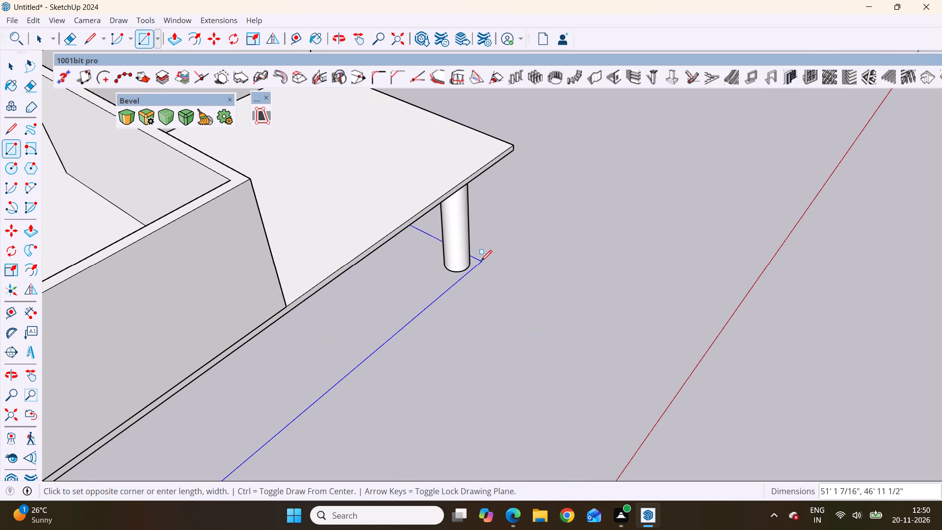
click(481, 261)
Examine from all sides and from below how the base rectangle's edges and corners meet the bottoms of the columns.
scroll(491, 312, down, 4)
middle_drag(503, 339, 258, 175)
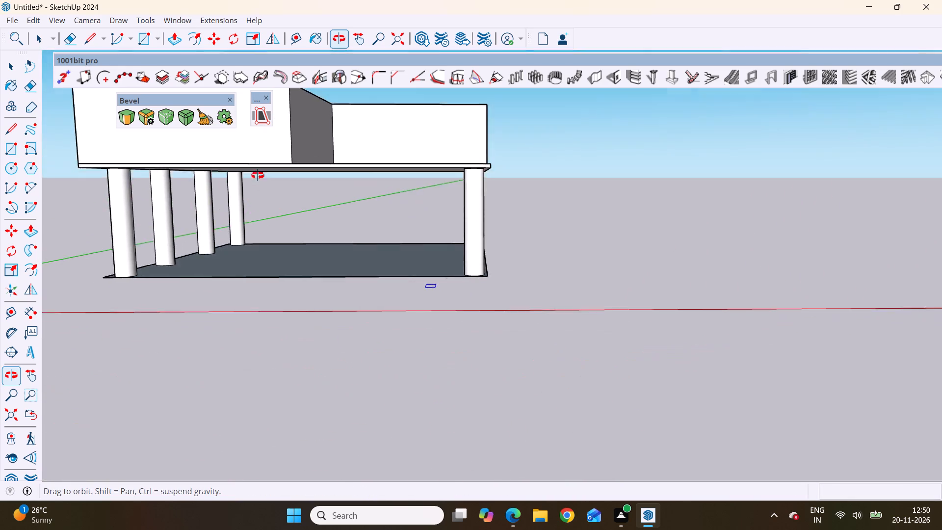
middle_drag(258, 175, 145, 288)
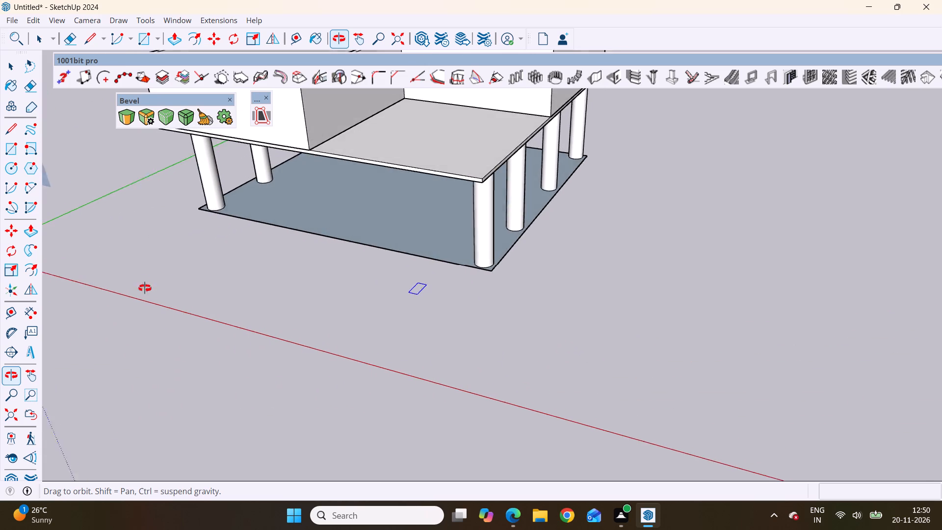
middle_drag(145, 288, 360, 274)
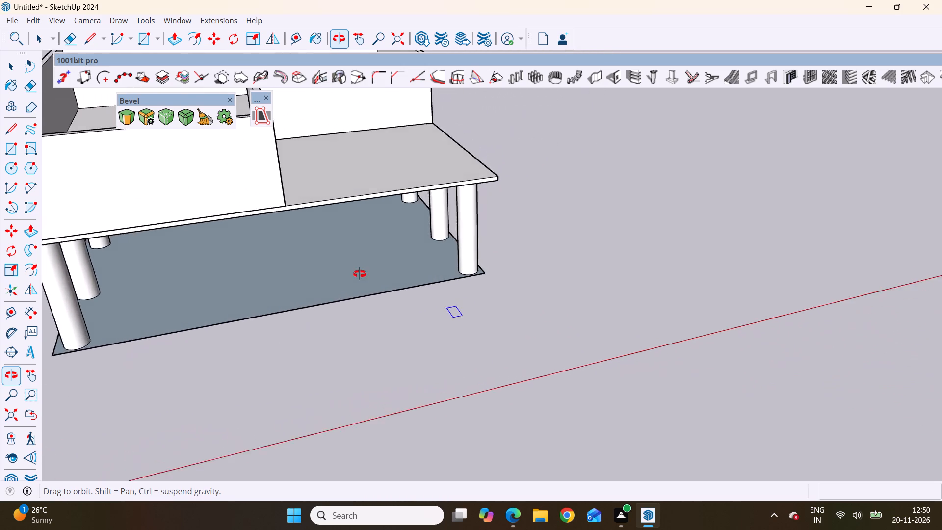
middle_drag(360, 274, 70, 298)
middle_drag(377, 273, 229, 284)
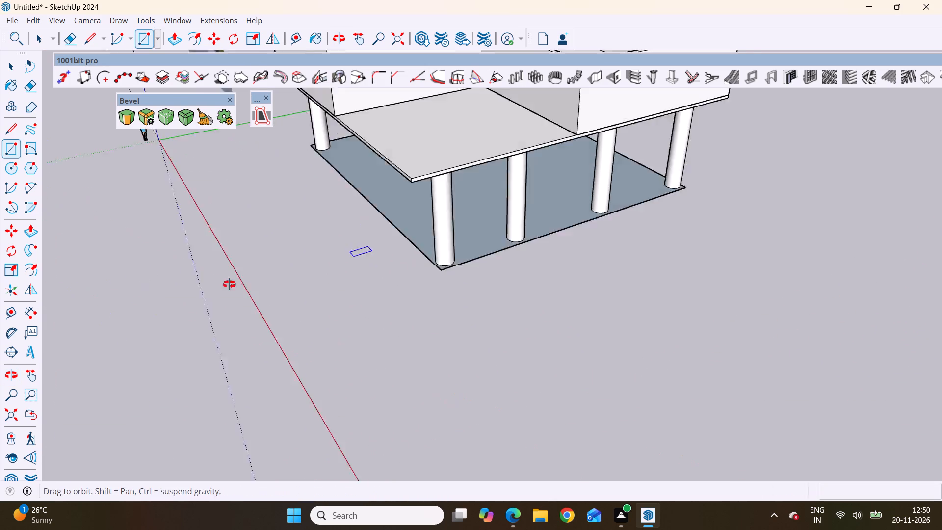
middle_drag(229, 284, 99, 286)
middle_drag(550, 285, 269, 252)
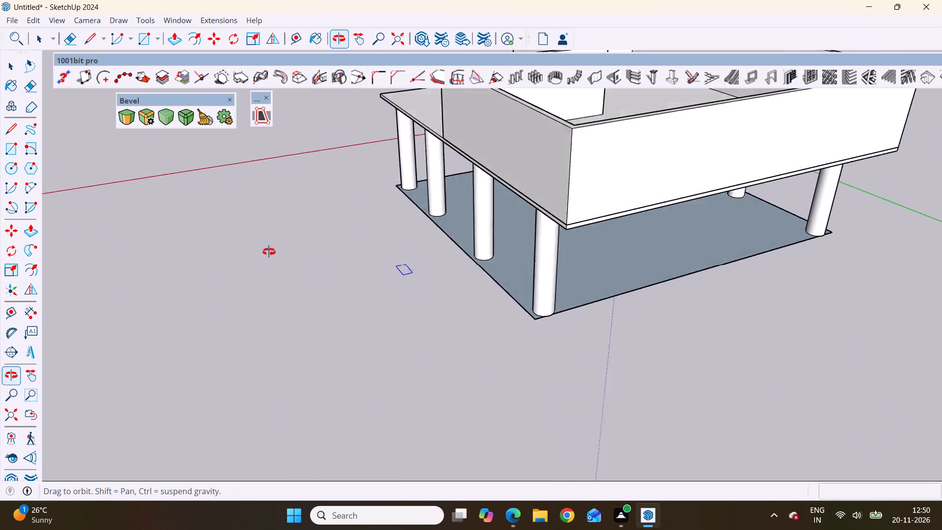
middle_drag(269, 252, 267, 280)
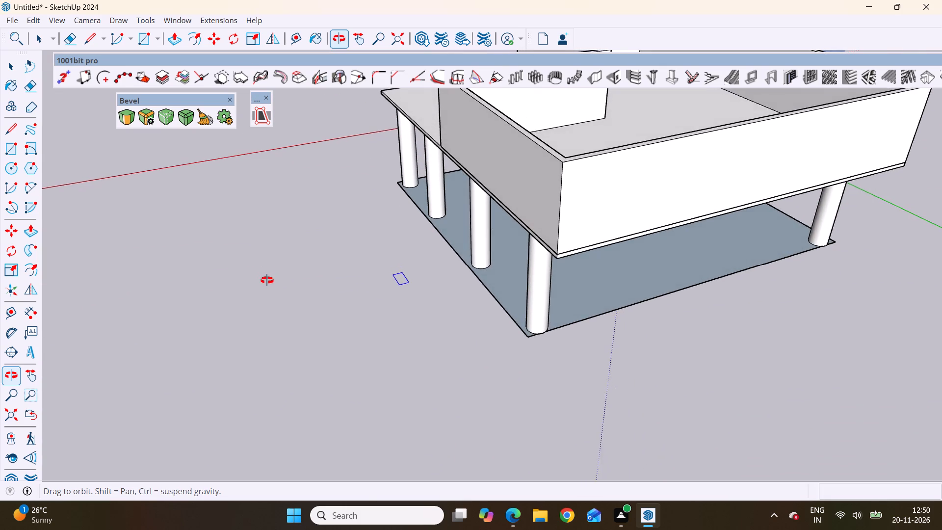
middle_drag(267, 280, 260, 284)
scroll(563, 339, up, 11)
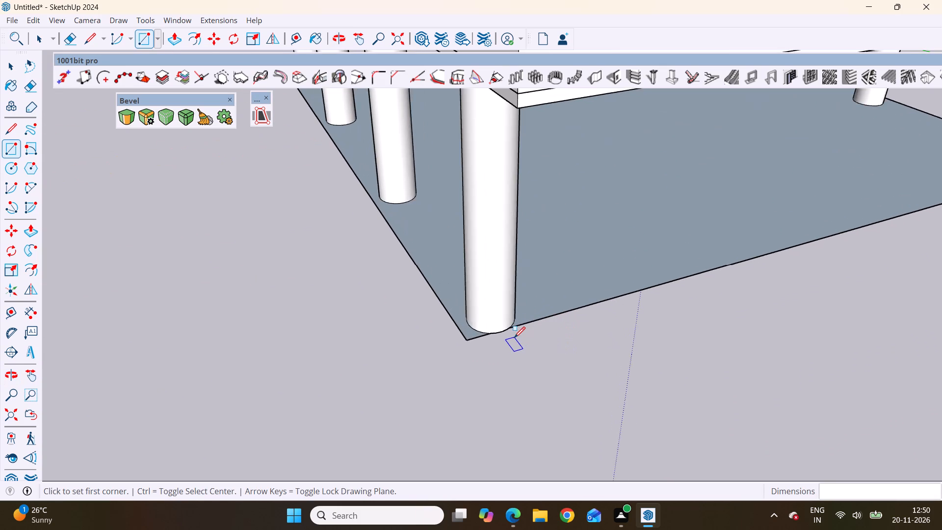
scroll(514, 338, up, 7)
middle_drag(514, 338, 462, 133)
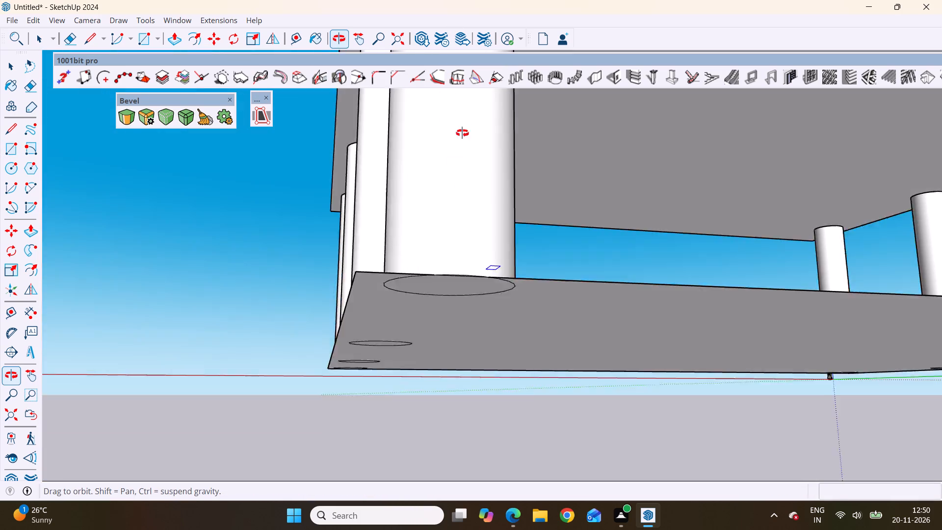
middle_drag(462, 133, 493, 299)
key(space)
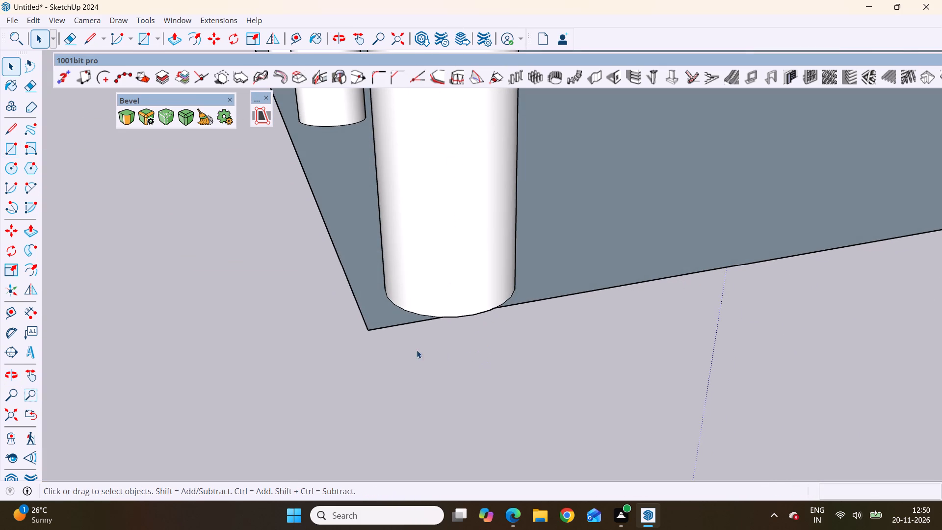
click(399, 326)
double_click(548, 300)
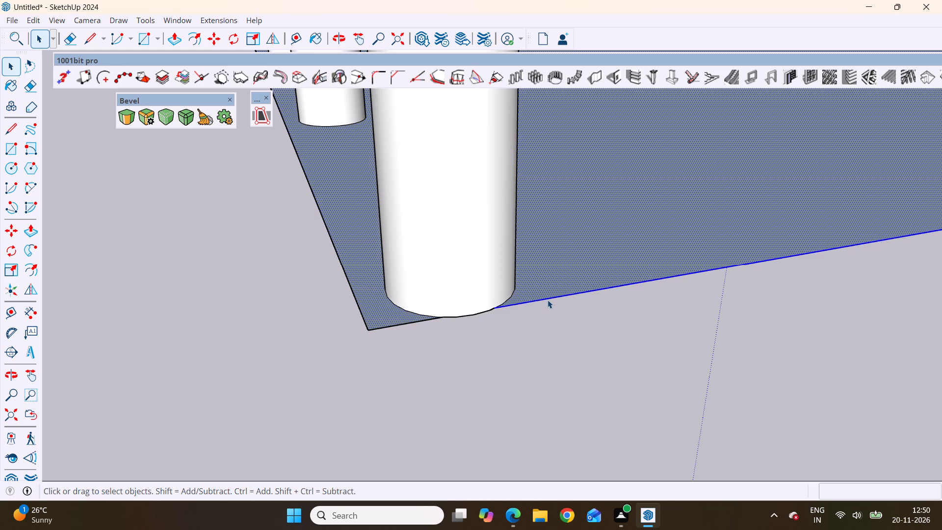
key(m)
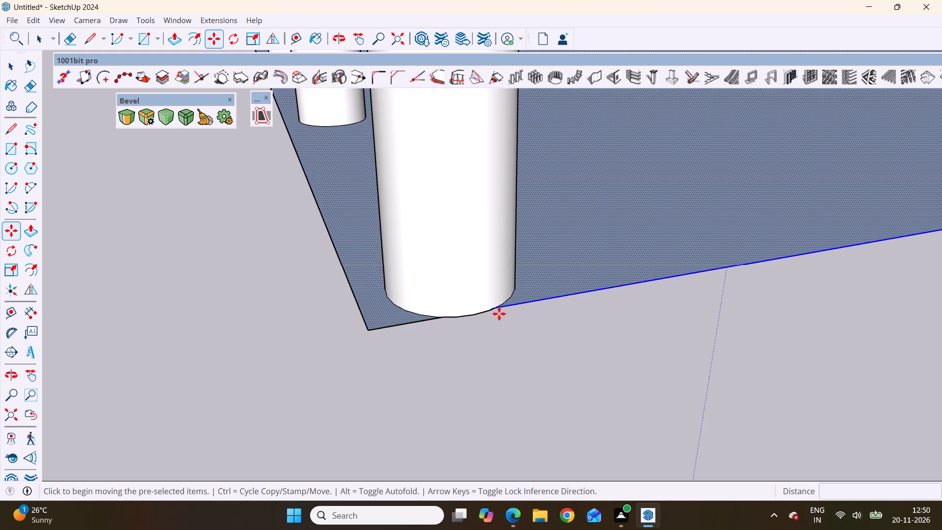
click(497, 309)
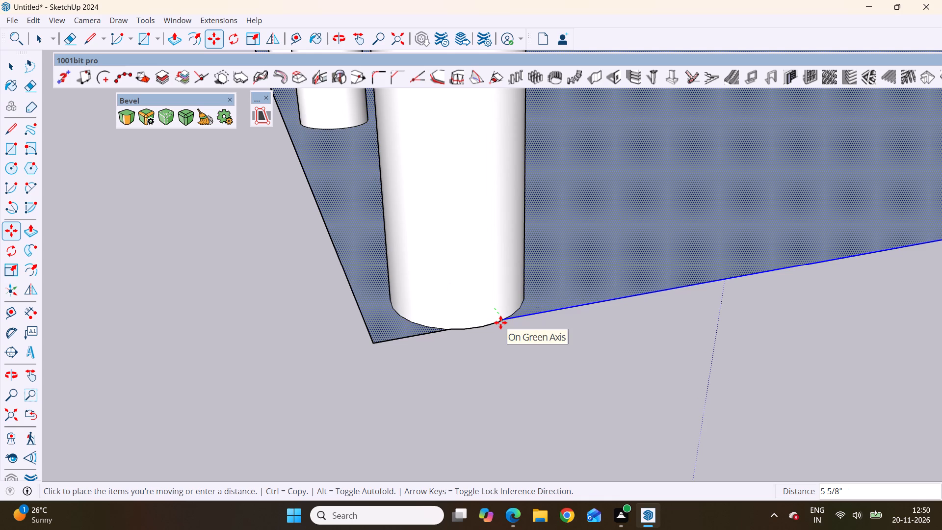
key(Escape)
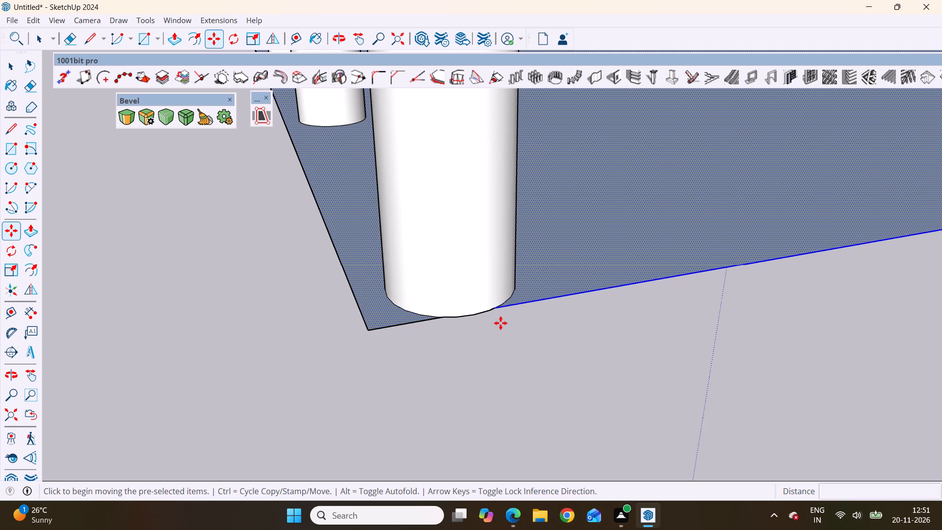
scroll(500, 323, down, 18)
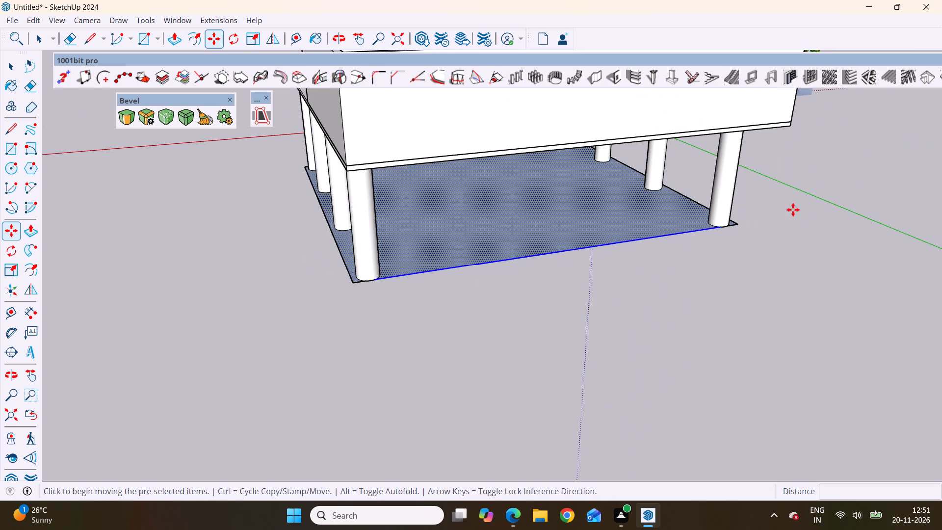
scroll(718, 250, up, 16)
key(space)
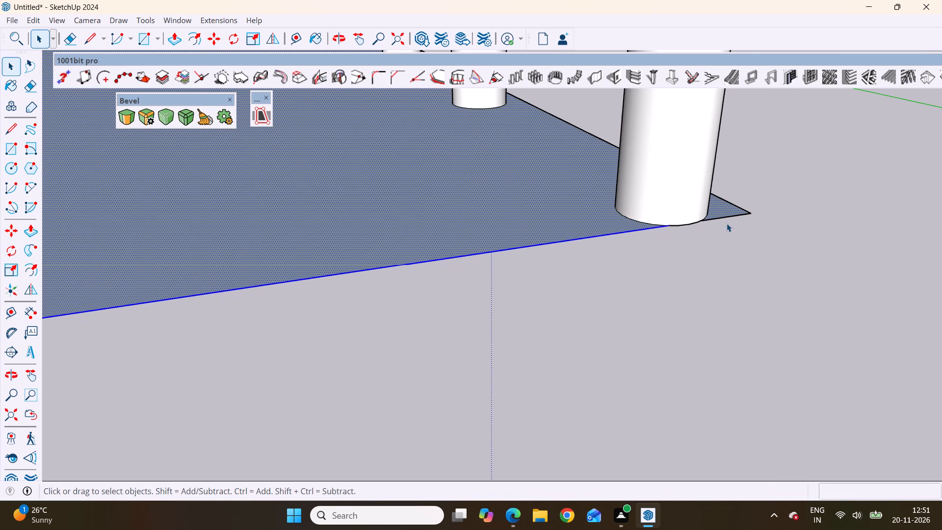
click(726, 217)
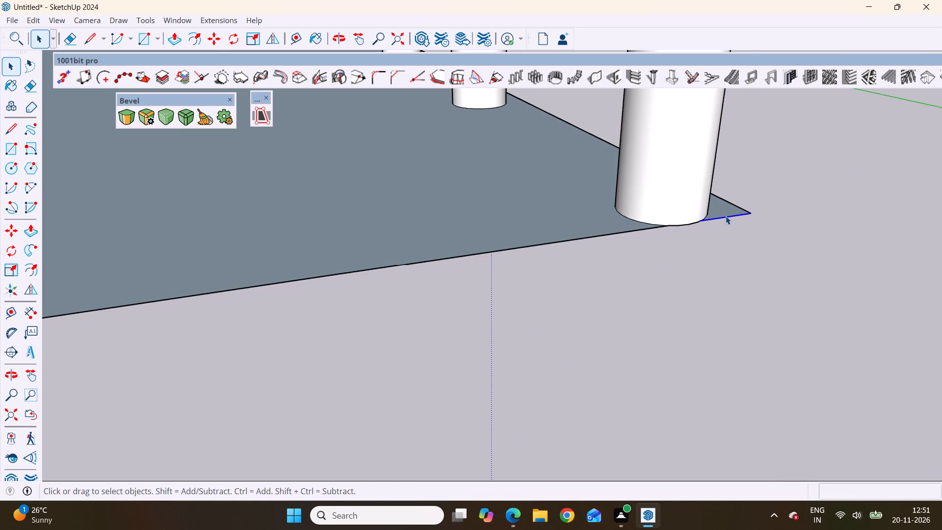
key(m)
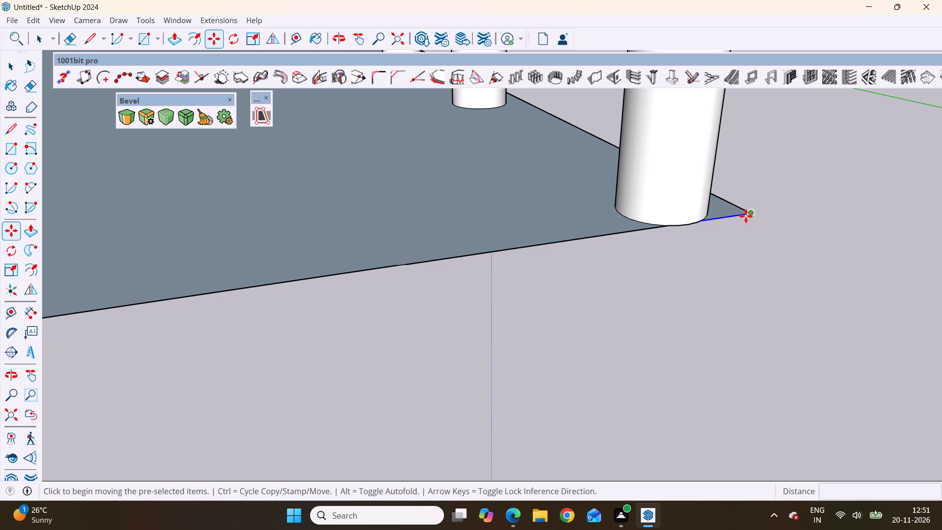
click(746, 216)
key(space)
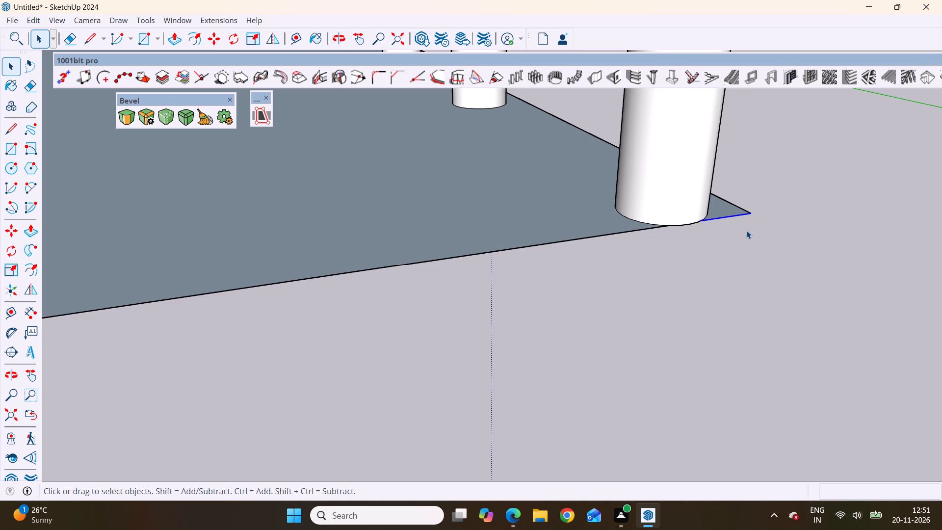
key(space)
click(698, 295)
Examine how the base rectangle's long edge meets the bottoms of the two corner columns along it.
scroll(730, 268, down, 4)
scroll(543, 245, down, 4)
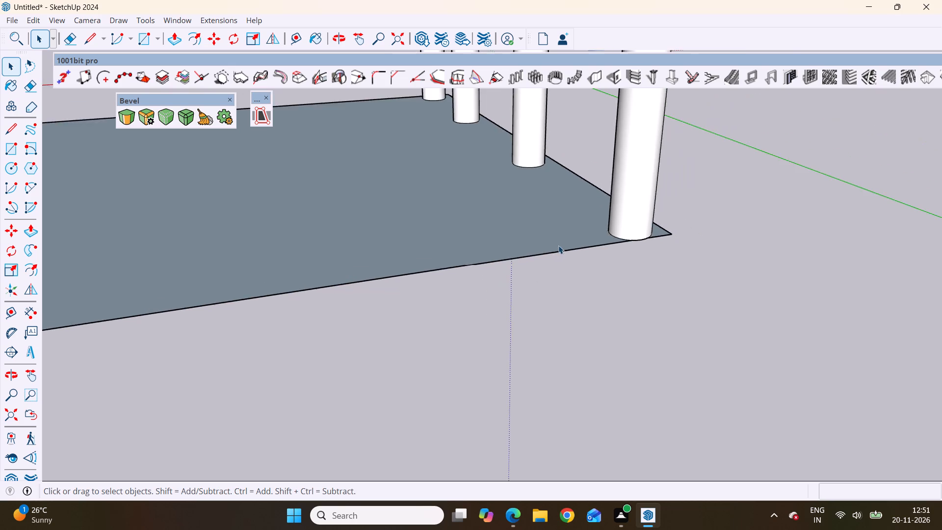
scroll(558, 245, down, 13)
scroll(453, 307, up, 4)
scroll(403, 290, up, 5)
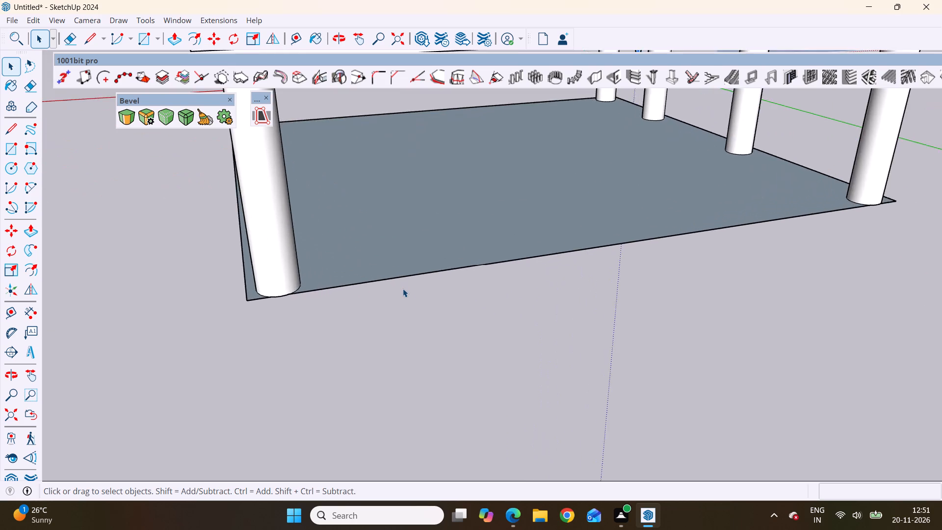
scroll(403, 289, up, 3)
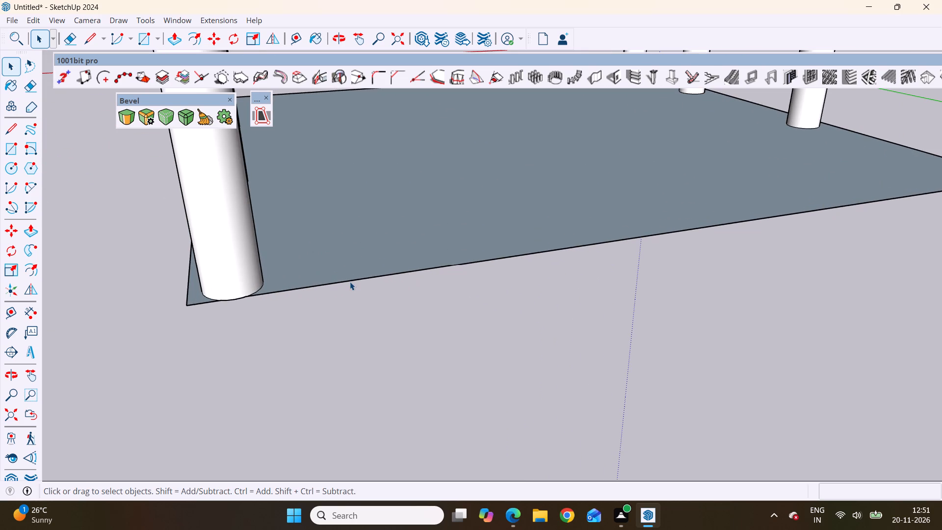
click(350, 280)
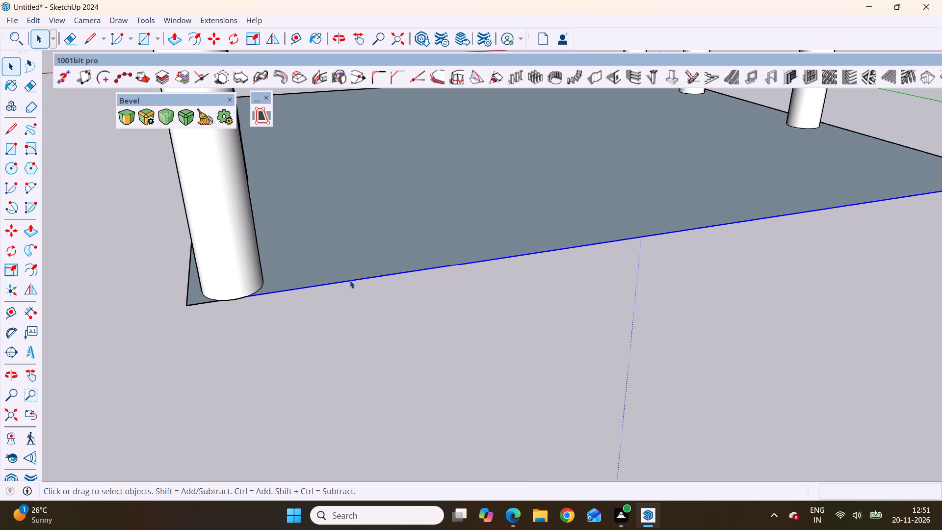
scroll(350, 280, down, 5)
scroll(332, 293, up, 3)
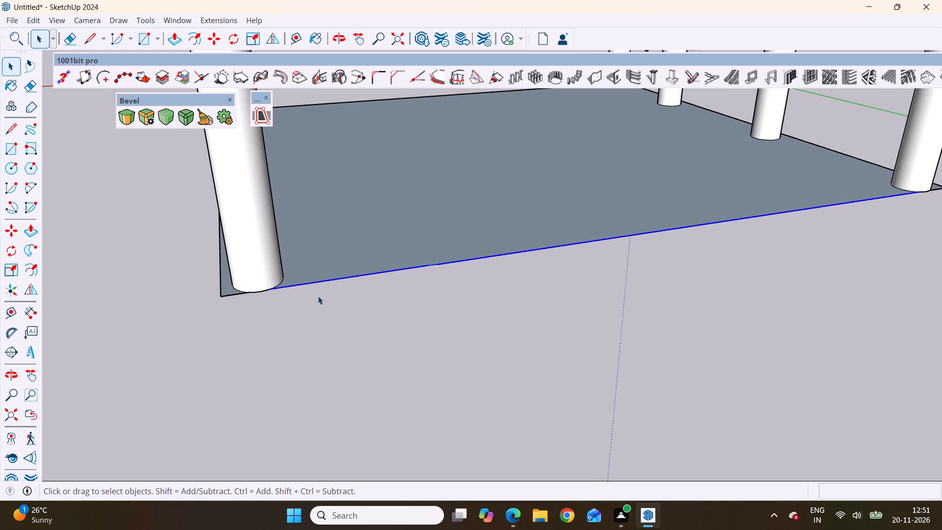
scroll(316, 298, up, 1)
middle_drag(335, 277, 312, 227)
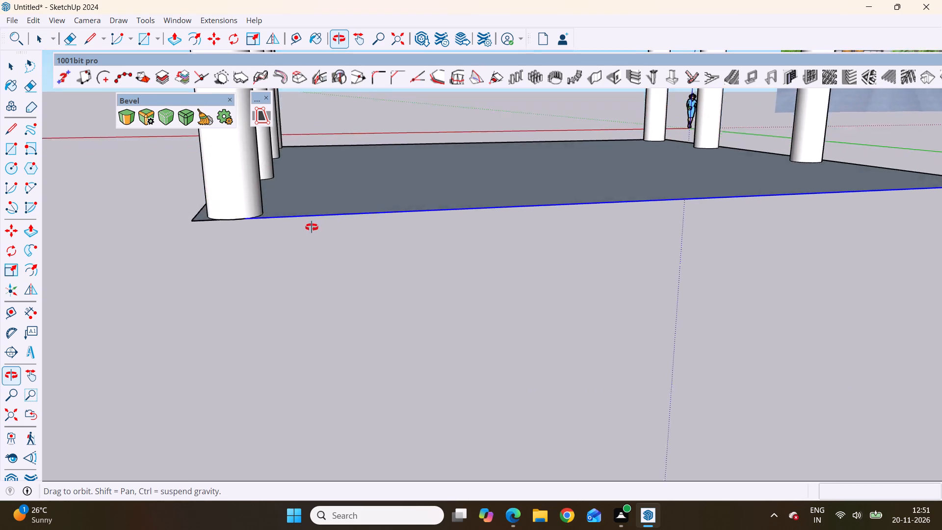
middle_drag(312, 227, 337, 337)
scroll(277, 371, up, 6)
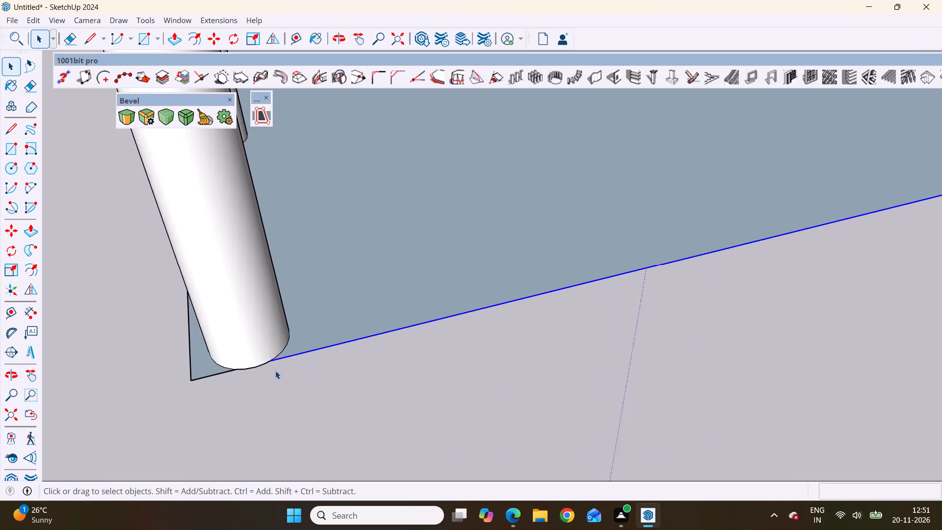
scroll(275, 371, up, 11)
Undo the base rectangle drawn at the column bottoms.
key(space)
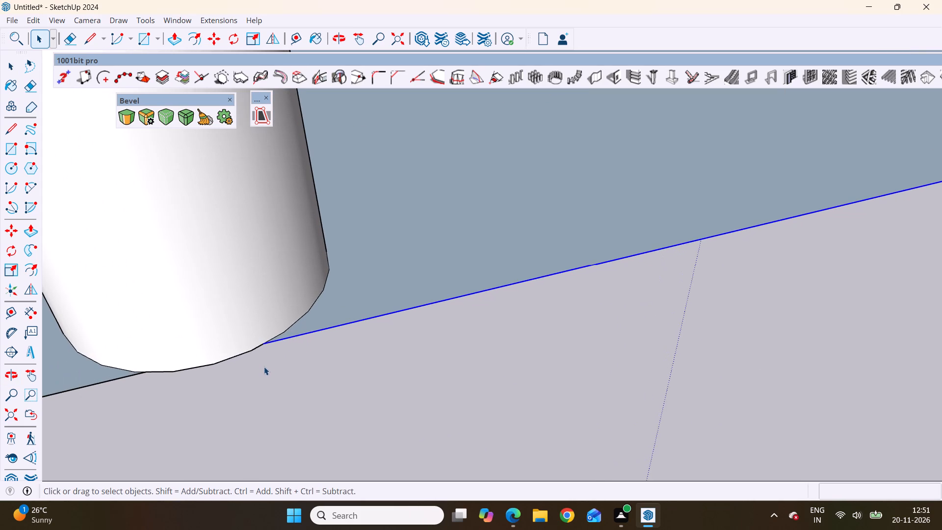
key(space)
key(ctrl+z)
Draw a base rectangle about 50' 10" by 47' 11" between diagonally opposite corner columns, with its edges clear of the column bottoms.
scroll(294, 361, down, 20)
scroll(294, 361, down, 2)
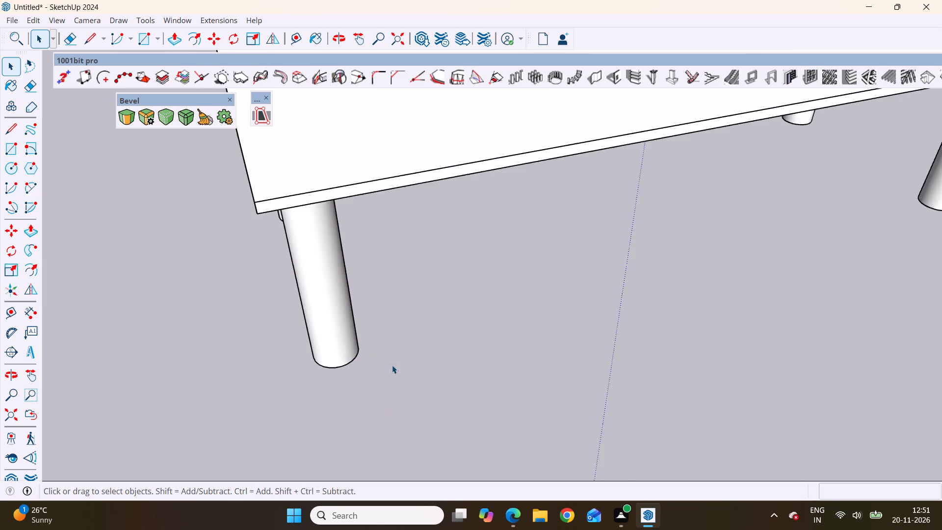
scroll(392, 365, down, 8)
middle_drag(316, 344, 730, 445)
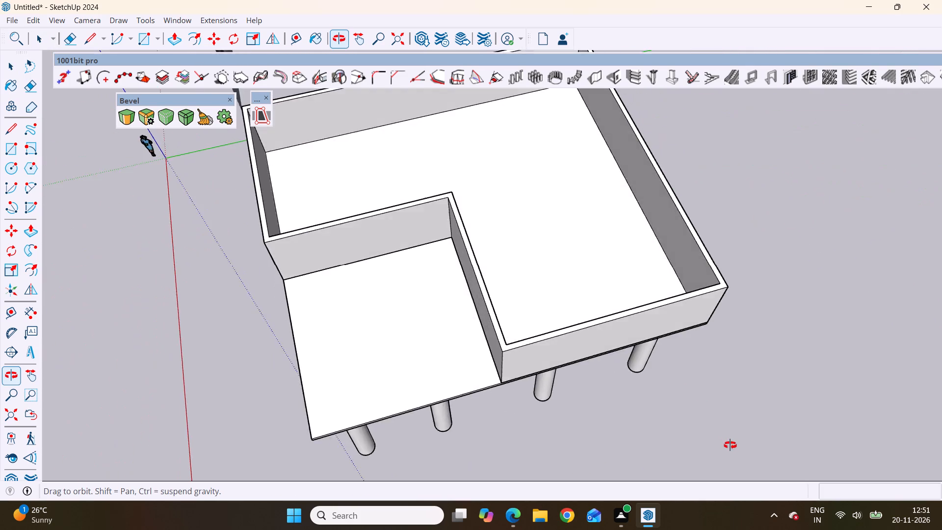
middle_drag(730, 445, 343, 343)
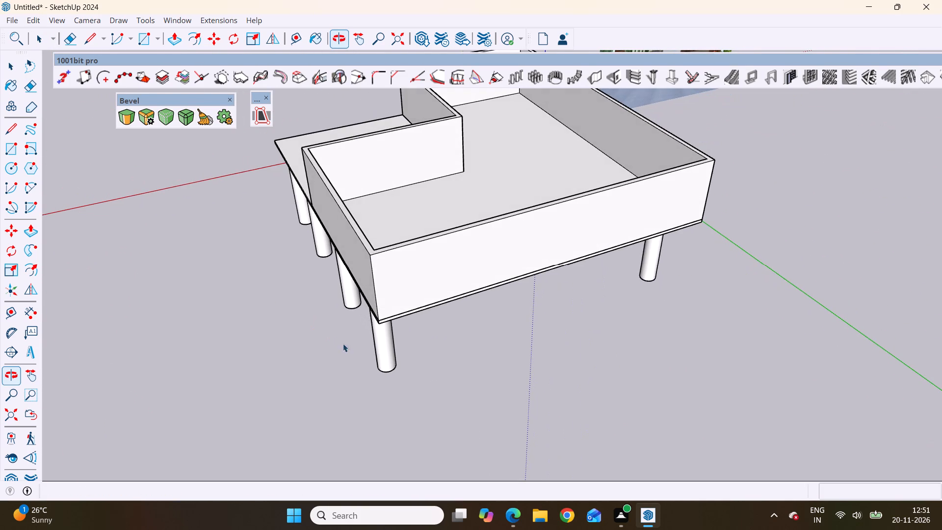
scroll(395, 418, up, 1)
key(r)
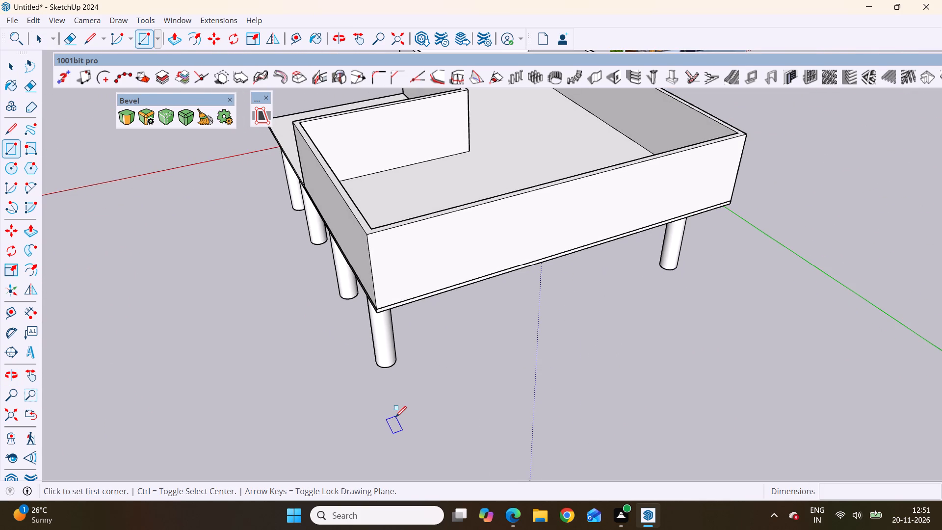
scroll(368, 382, up, 9)
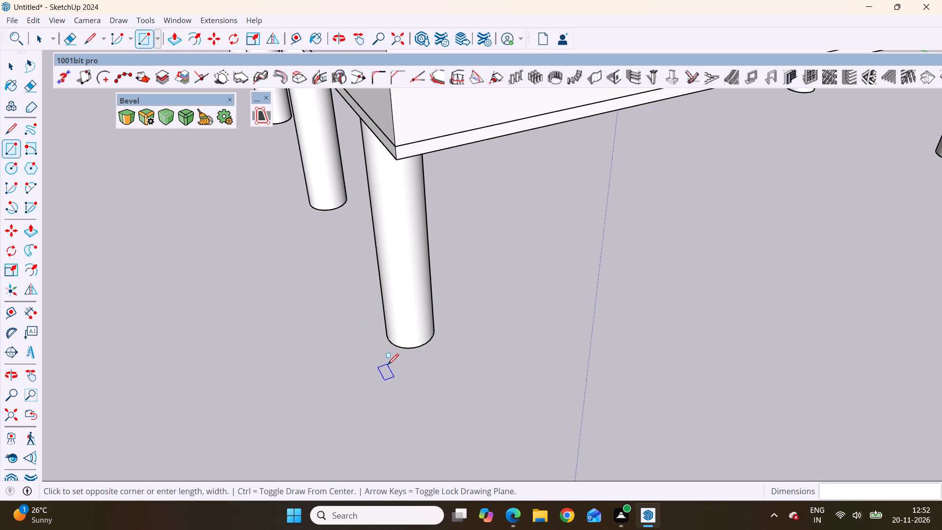
scroll(532, 270, down, 2)
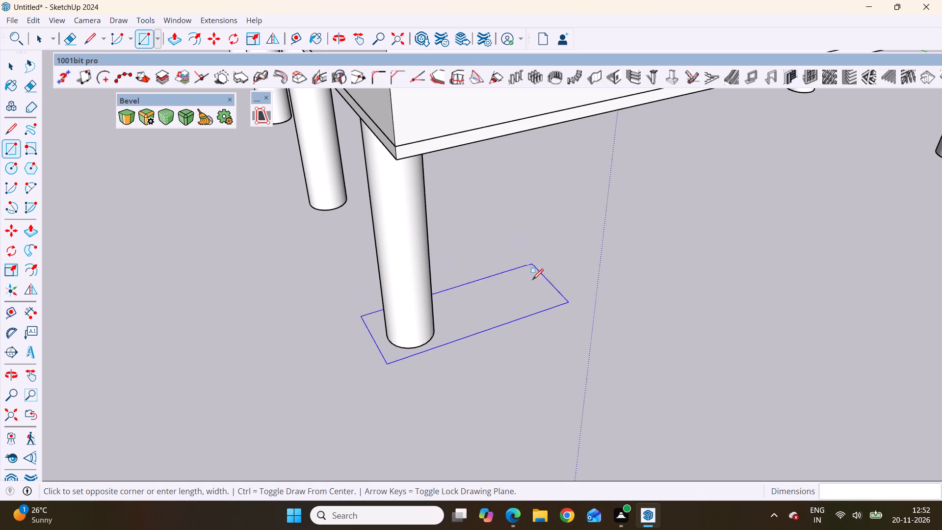
scroll(532, 280, down, 5)
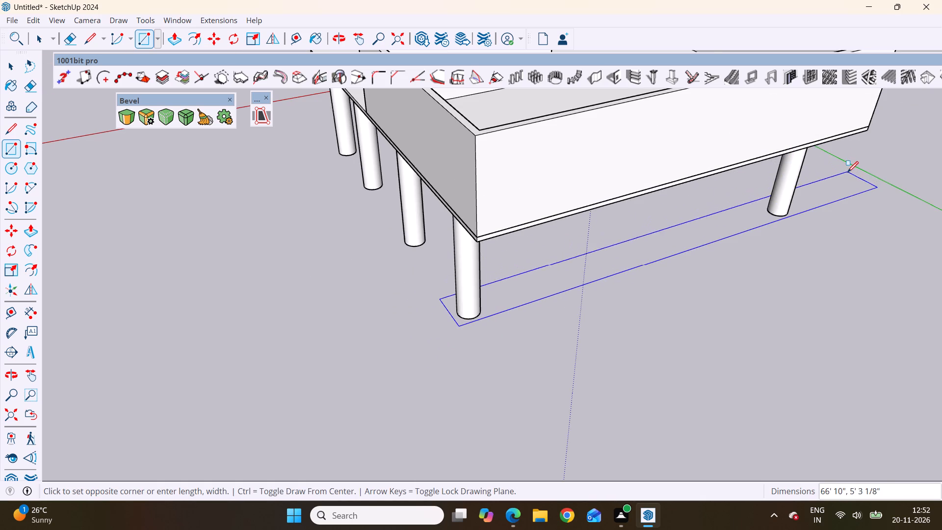
middle_drag(845, 180, 187, 125)
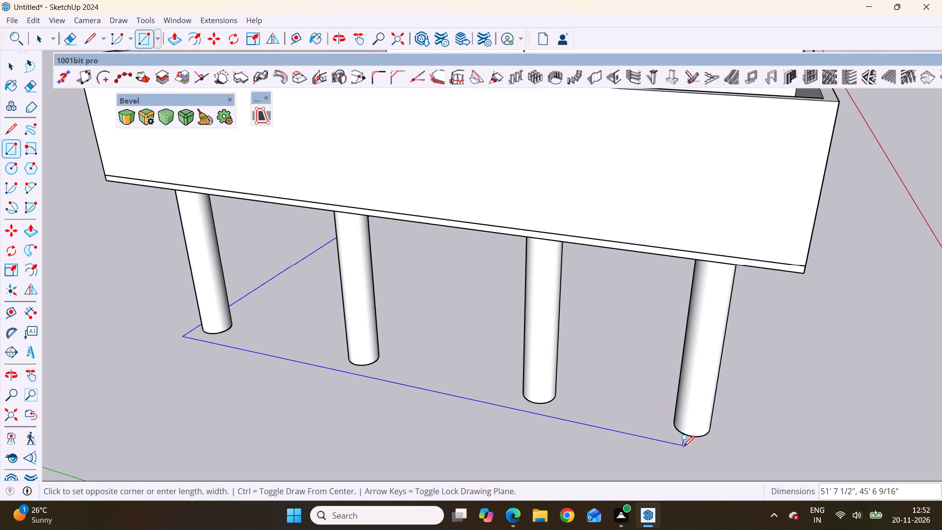
click(718, 447)
Examine the new base rectangle around the column bottoms from several sides, alongside the reference elevation image.
scroll(319, 276, down, 2)
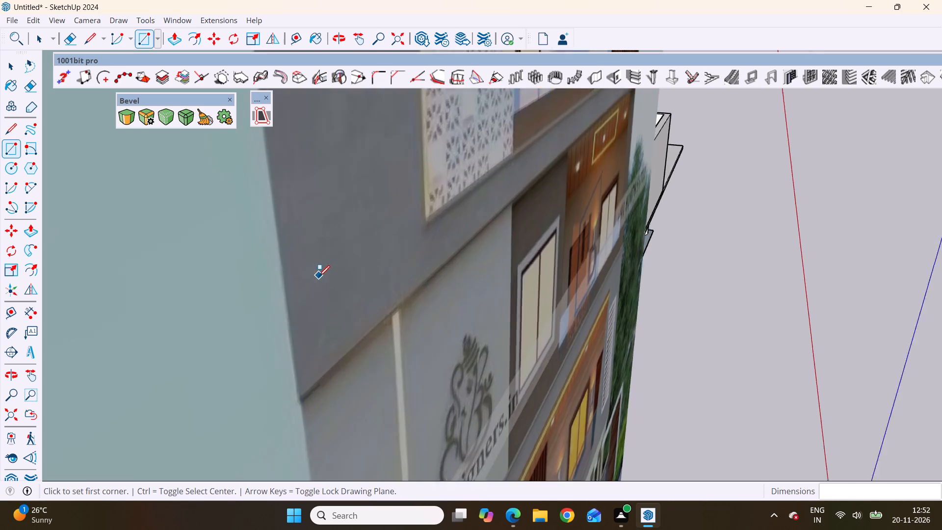
scroll(319, 276, down, 20)
scroll(319, 276, down, 3)
middle_drag(589, 356, 429, 366)
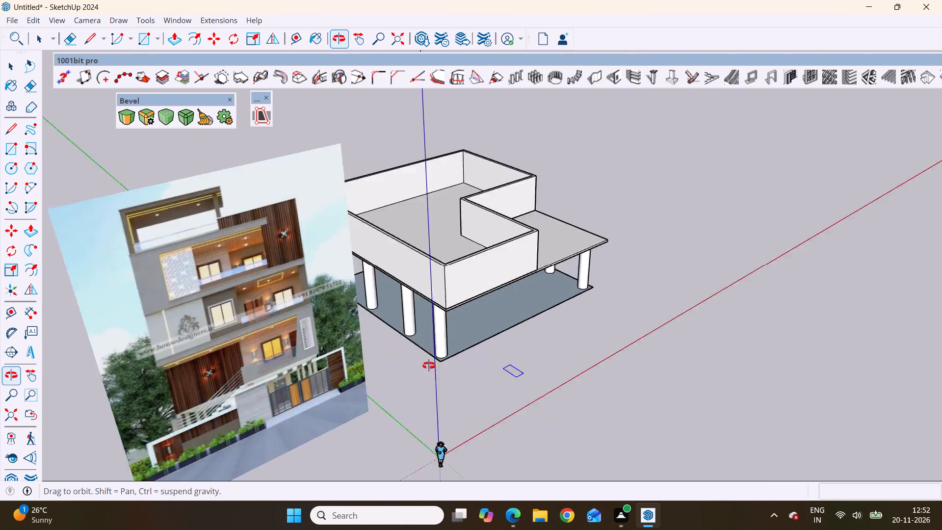
middle_drag(429, 366, 359, 280)
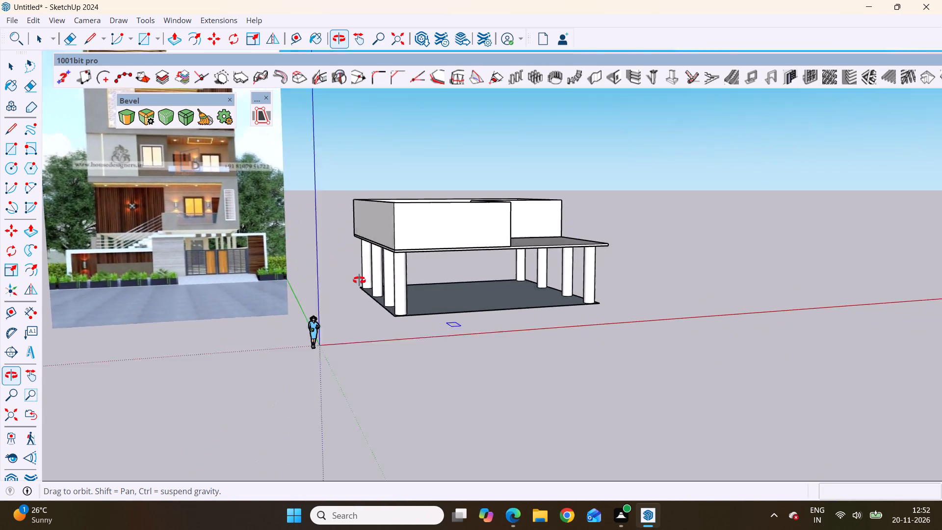
middle_drag(359, 280, 101, 374)
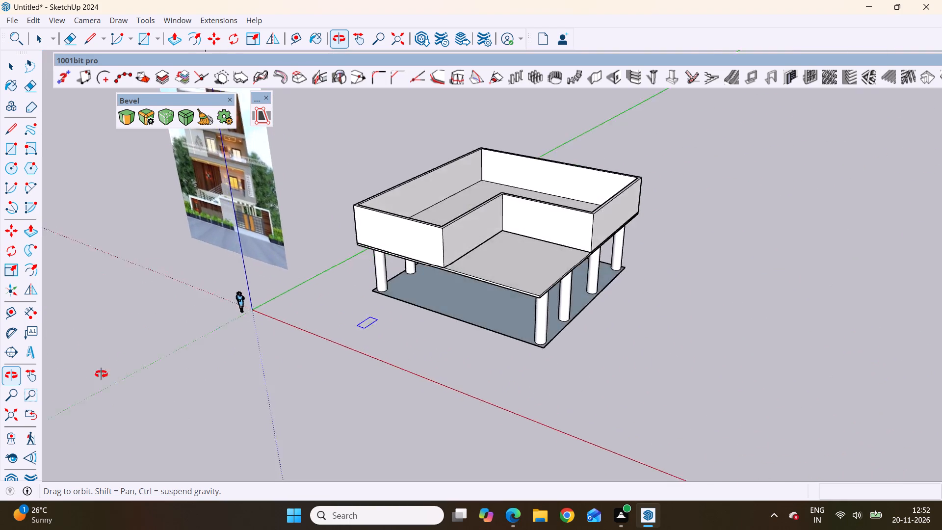
middle_drag(101, 374, 275, 332)
scroll(474, 318, up, 3)
middle_drag(484, 349, 481, 348)
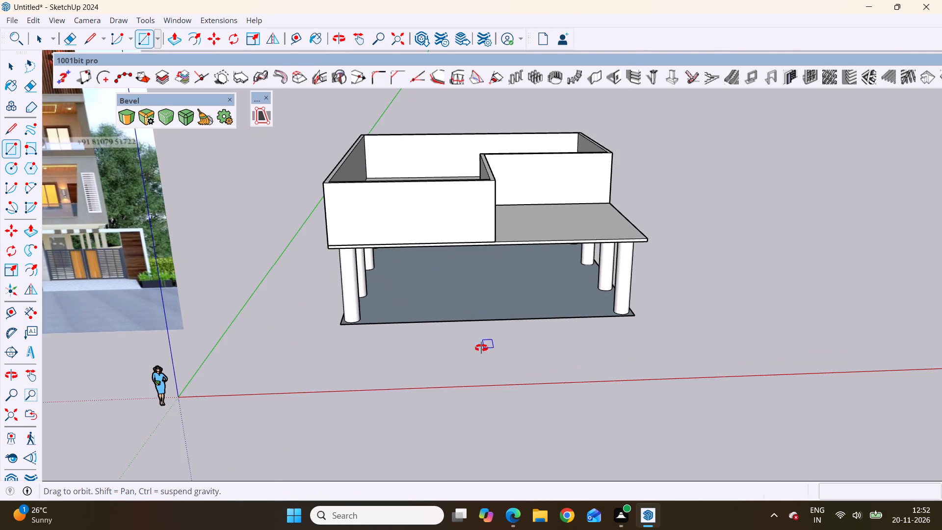
middle_drag(481, 348, 493, 333)
Push/pull the base rectangle's face upward around the column bottoms into a slab, entering a distance of 6.
key(space)
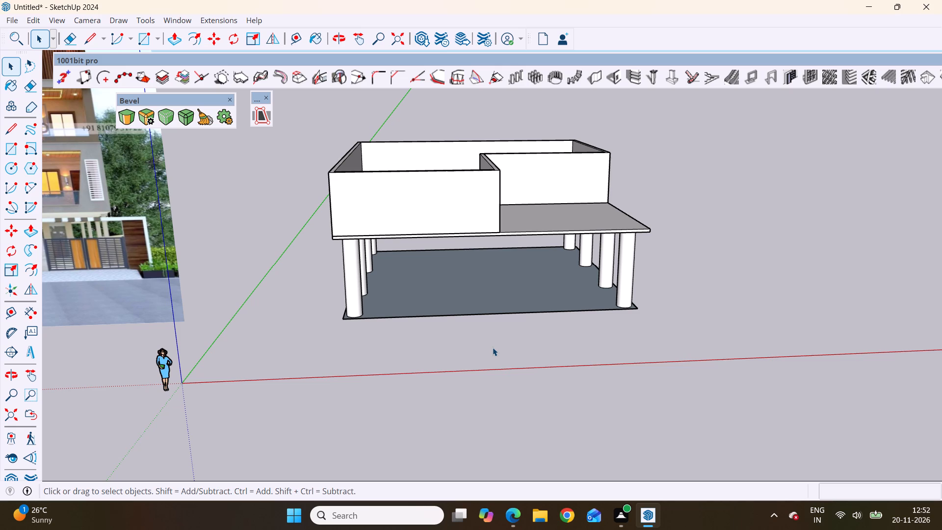
middle_drag(520, 349, 497, 126)
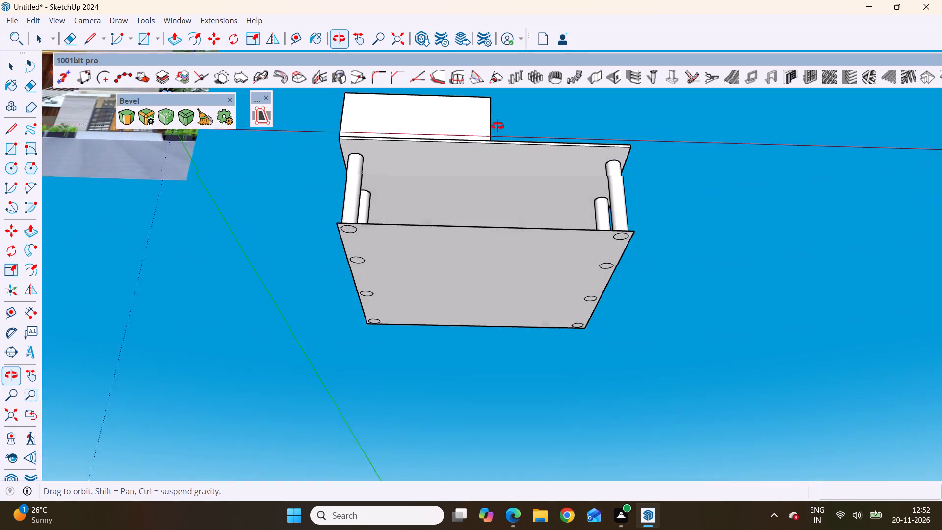
middle_drag(497, 126, 496, 116)
click(461, 258)
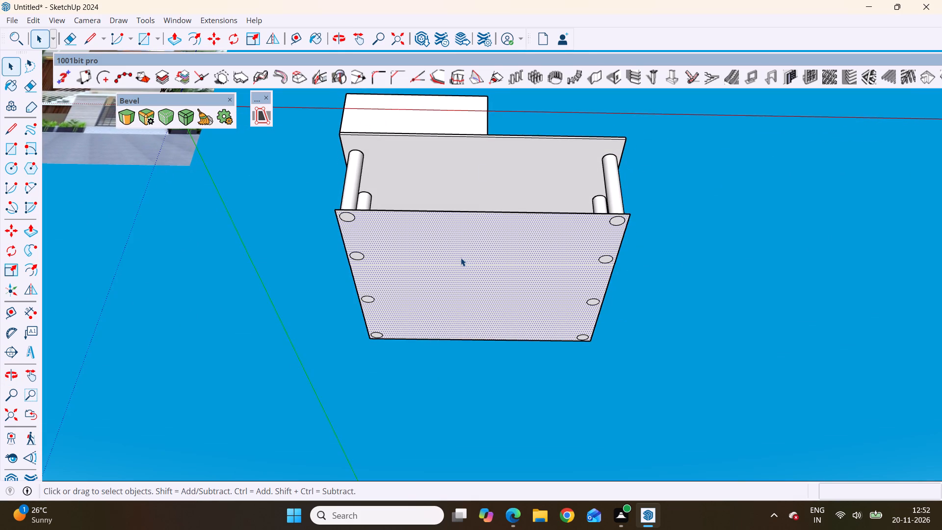
key(p)
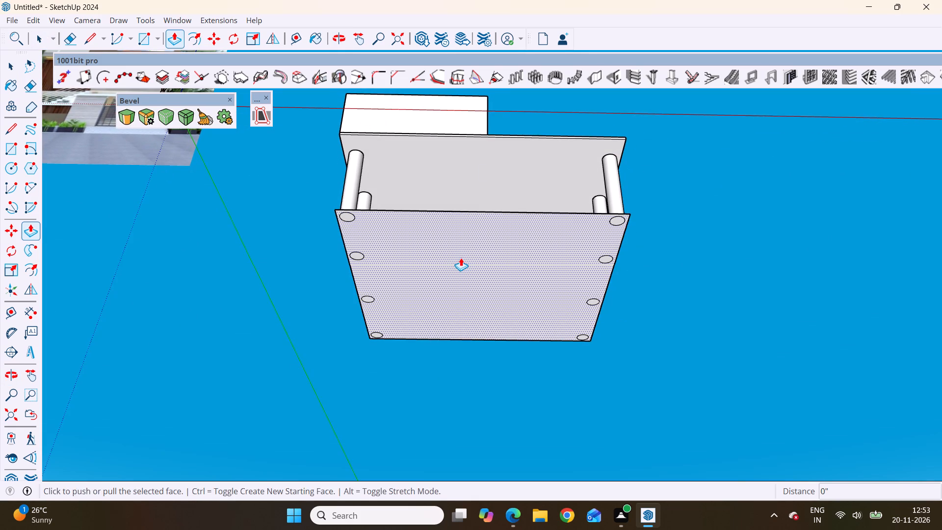
click(461, 258)
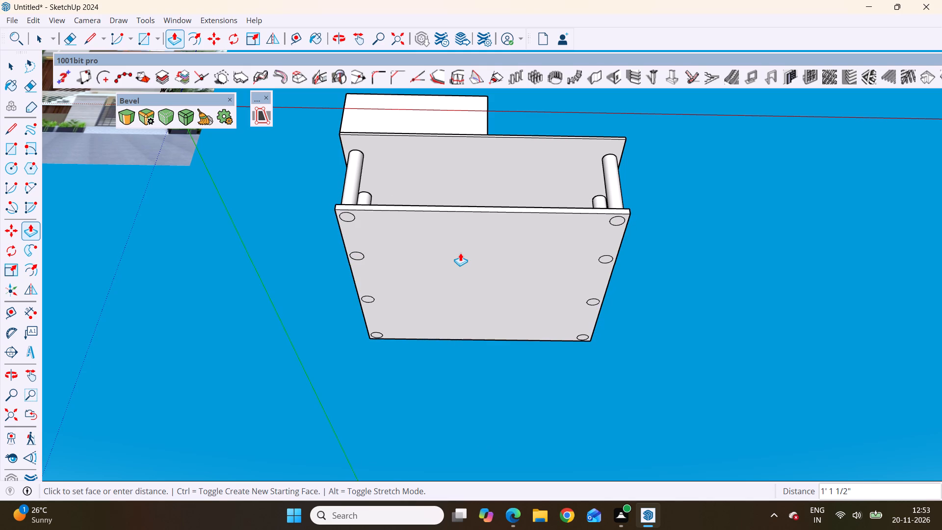
scroll(460, 253, down, 2)
middle_drag(460, 252, 476, 343)
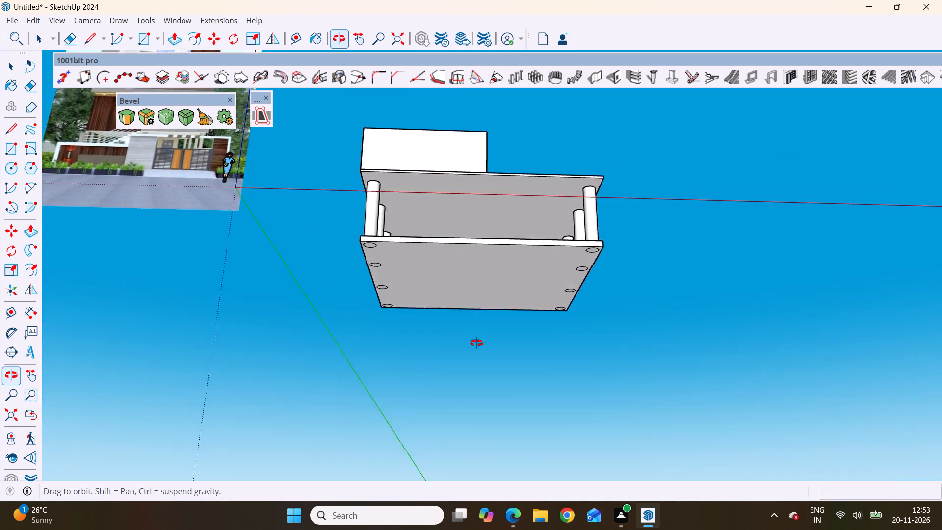
middle_drag(476, 343, 480, 443)
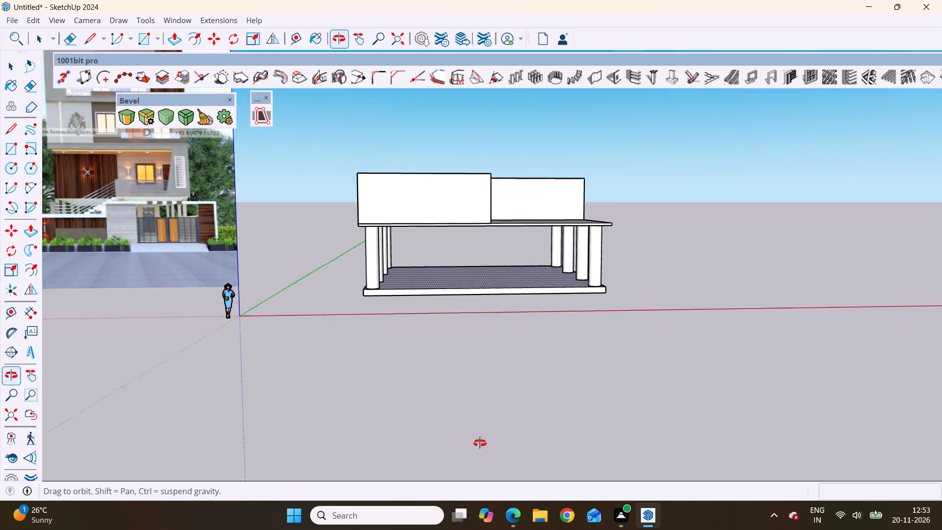
middle_drag(480, 443, 477, 444)
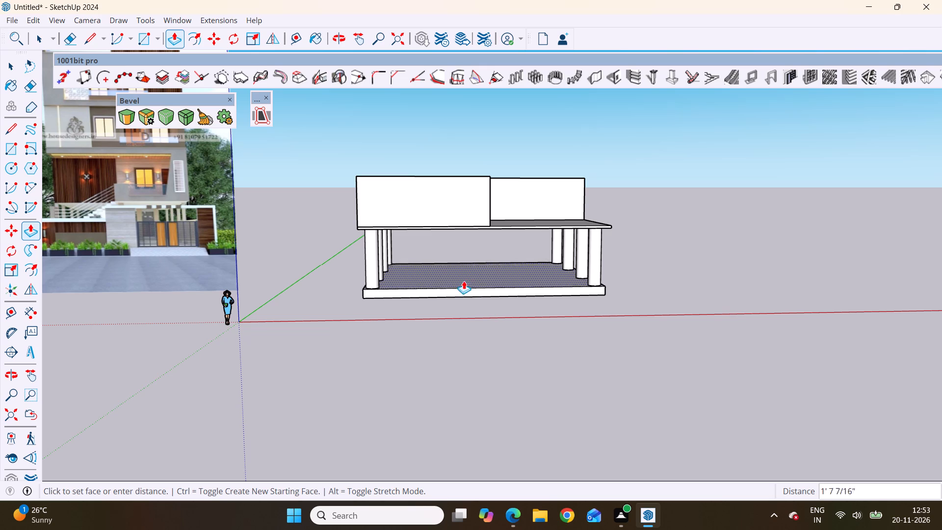
scroll(464, 293, up, 9)
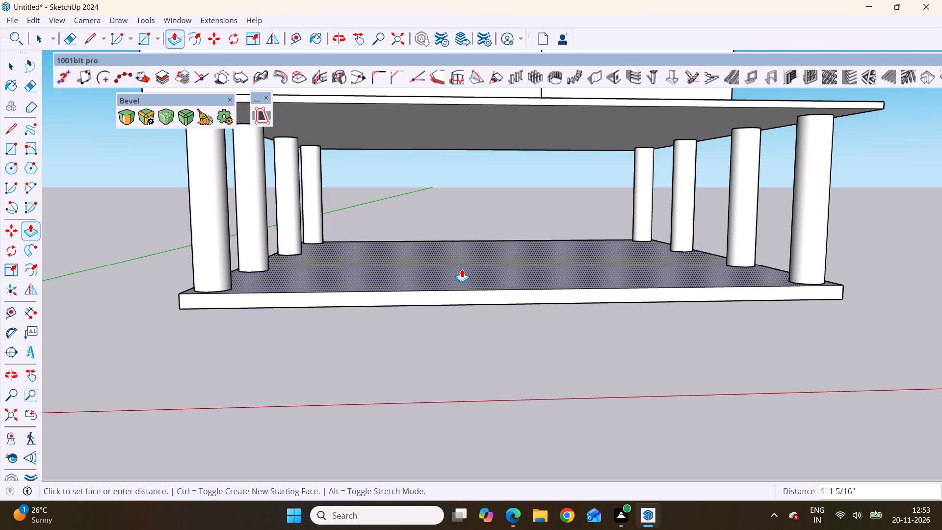
key(6)
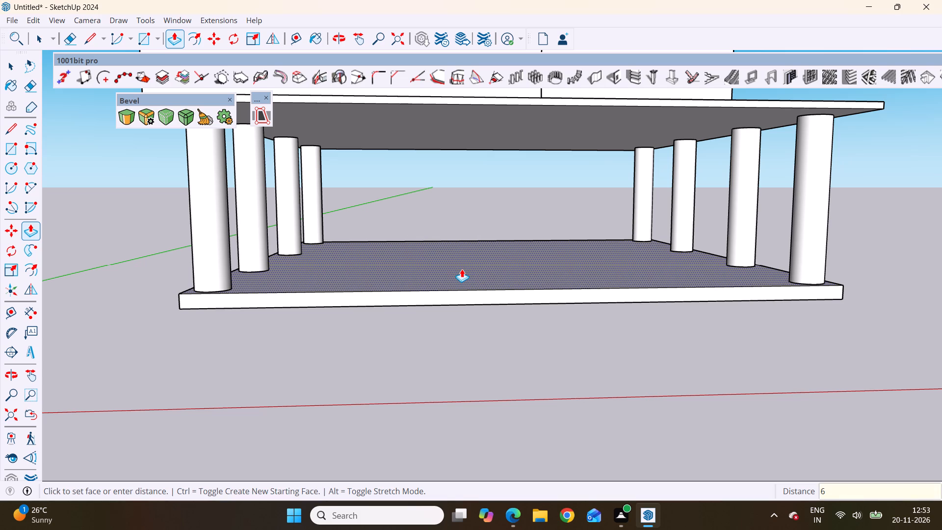
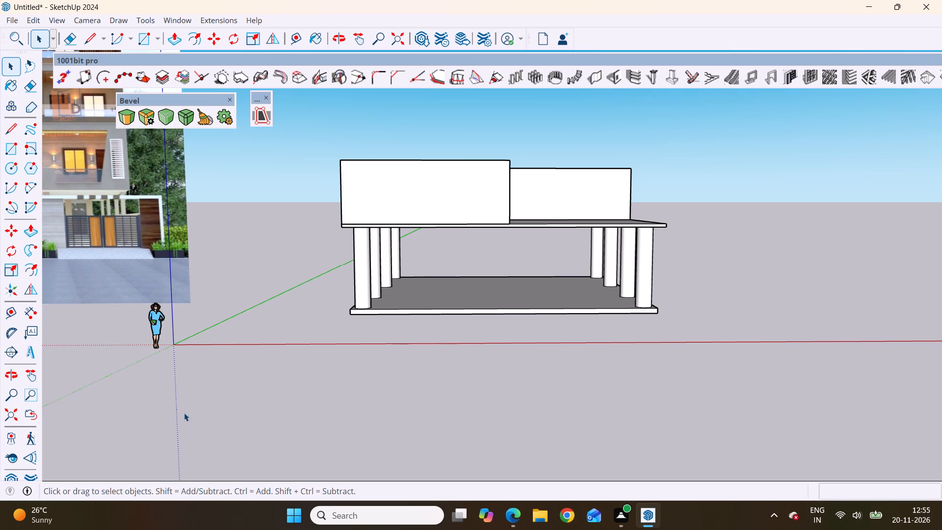
Examine the base slab, columns and upper walls from several sides, alongside the reference elevation image.
middle_drag(441, 289, 465, 339)
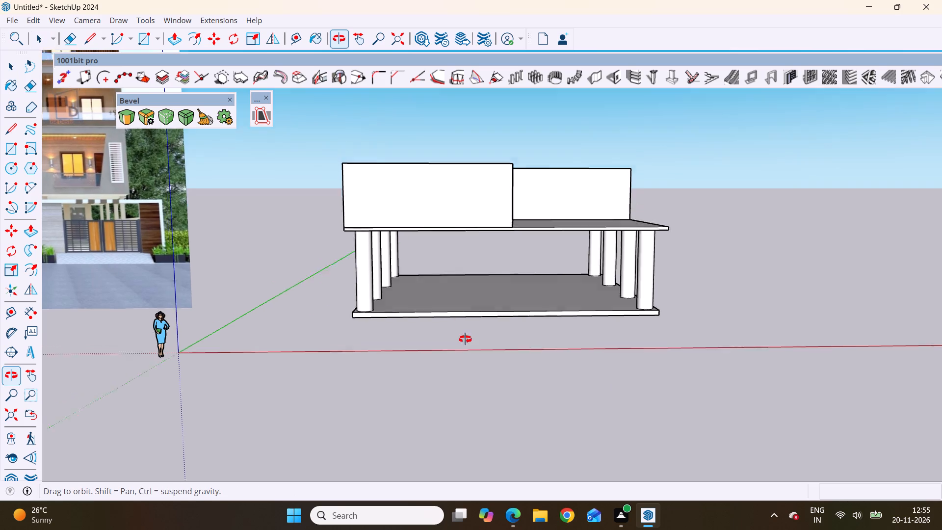
middle_drag(465, 339, 271, 381)
middle_drag(553, 343, 211, 358)
middle_drag(604, 351, 283, 280)
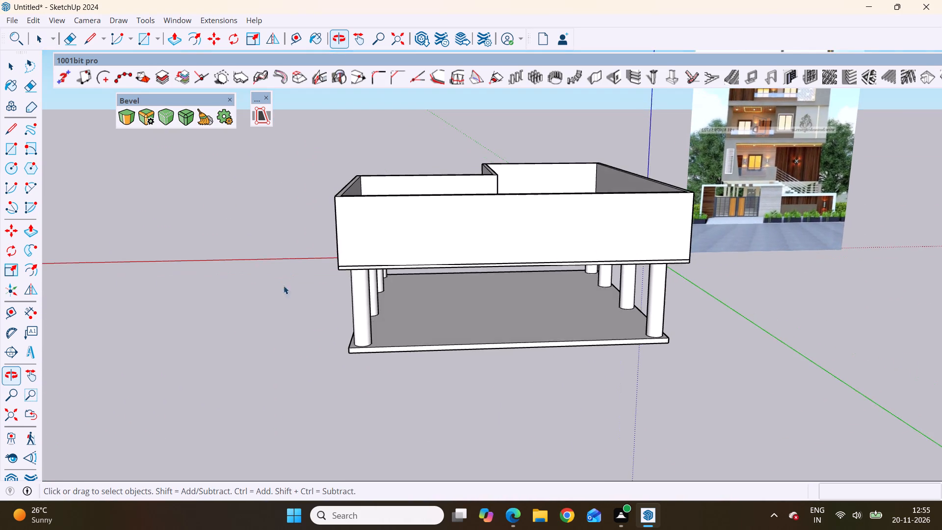
scroll(371, 310, up, 2)
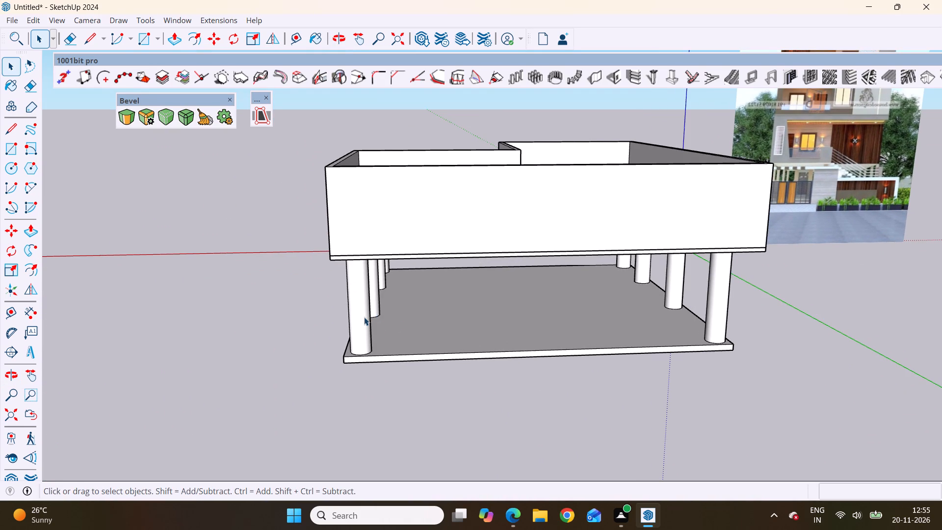
scroll(361, 317, down, 2)
middle_drag(297, 319, 748, 381)
scroll(305, 329, up, 1)
middle_drag(353, 351, 738, 377)
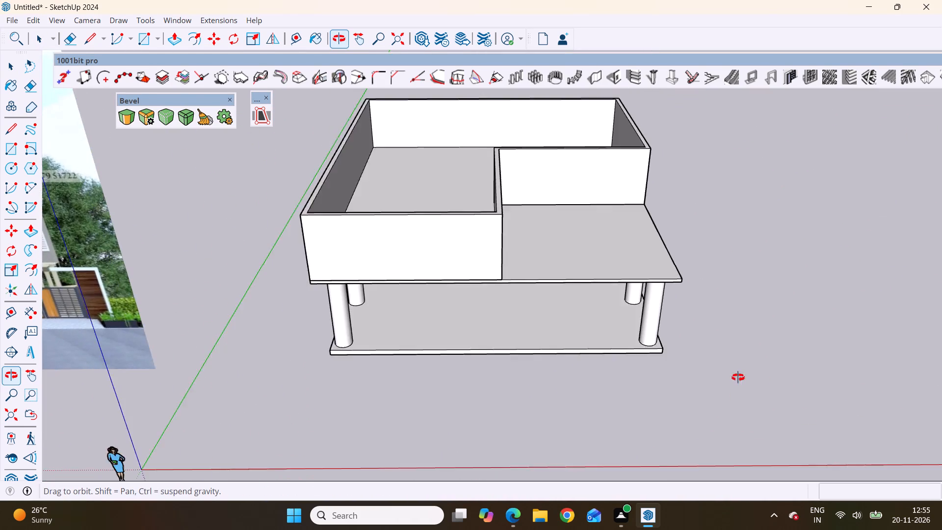
middle_drag(738, 377, 738, 336)
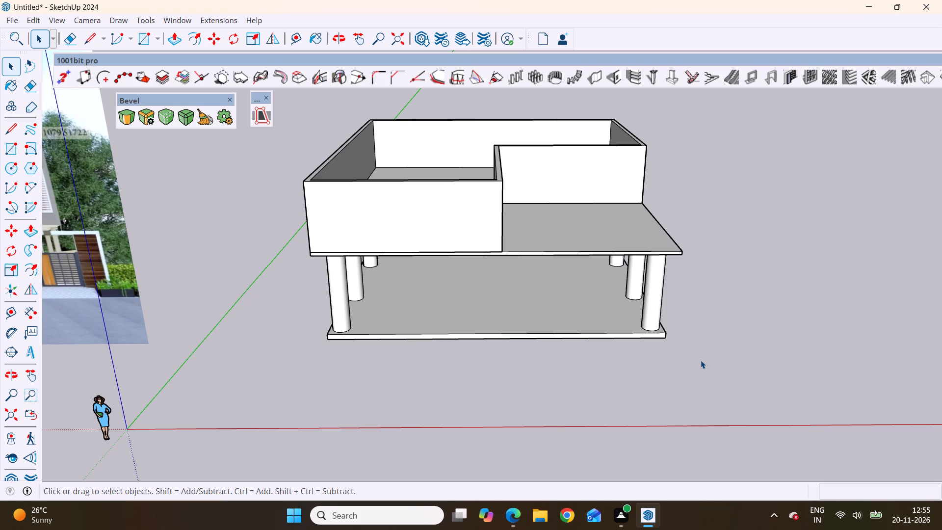
scroll(688, 385, down, 3)
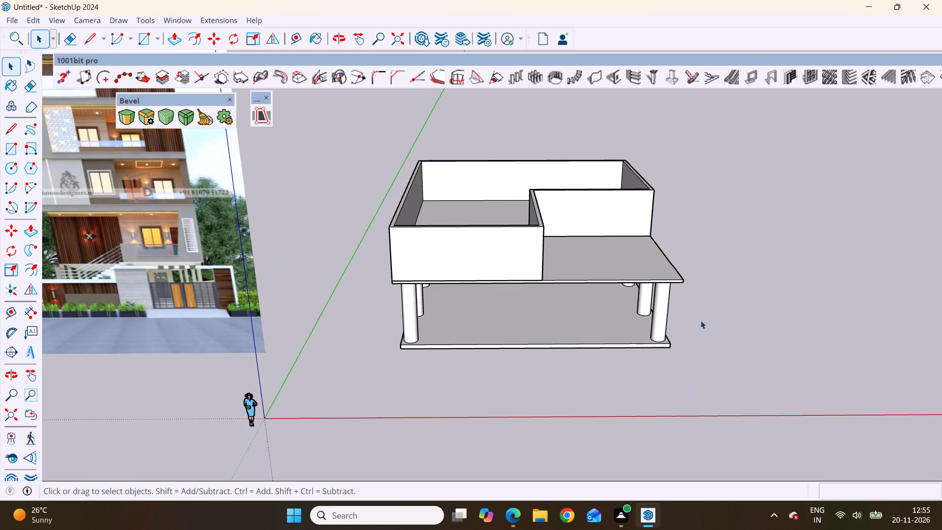
middle_drag(690, 371, 694, 314)
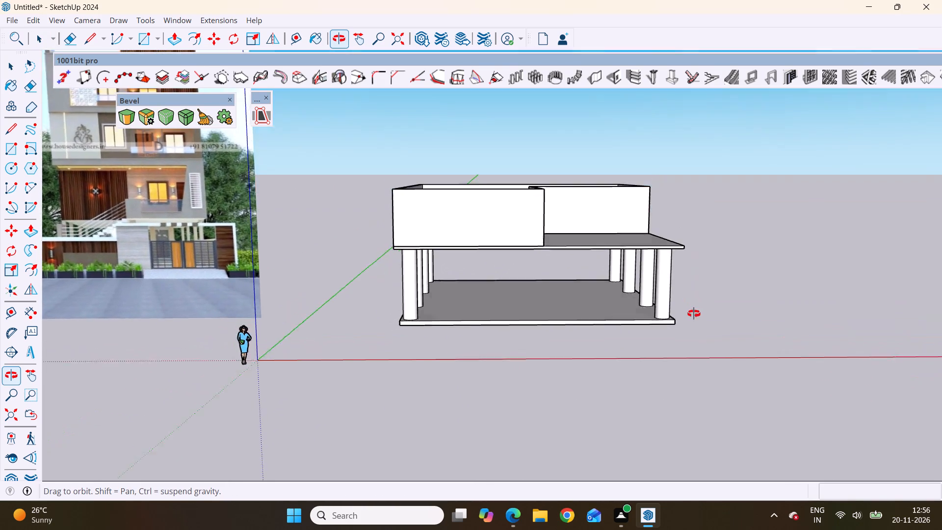
middle_drag(694, 314, 696, 371)
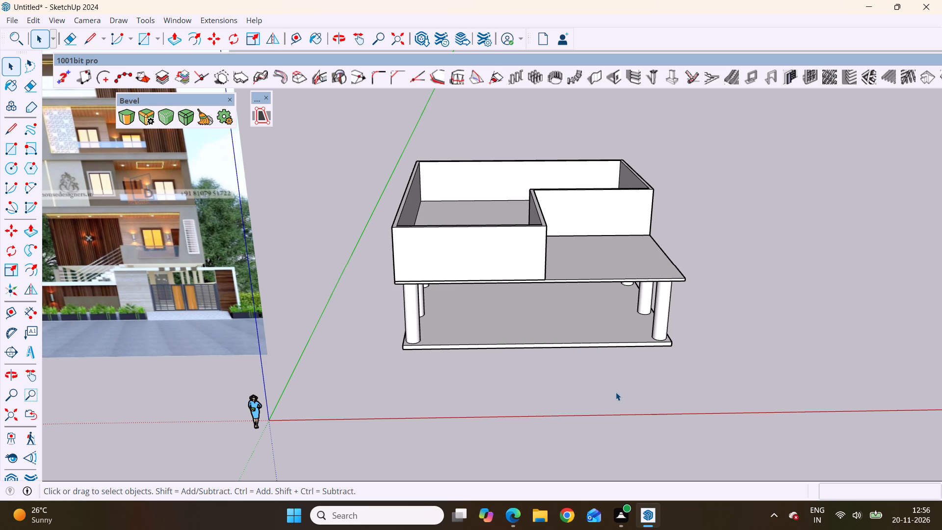
scroll(607, 395, down, 3)
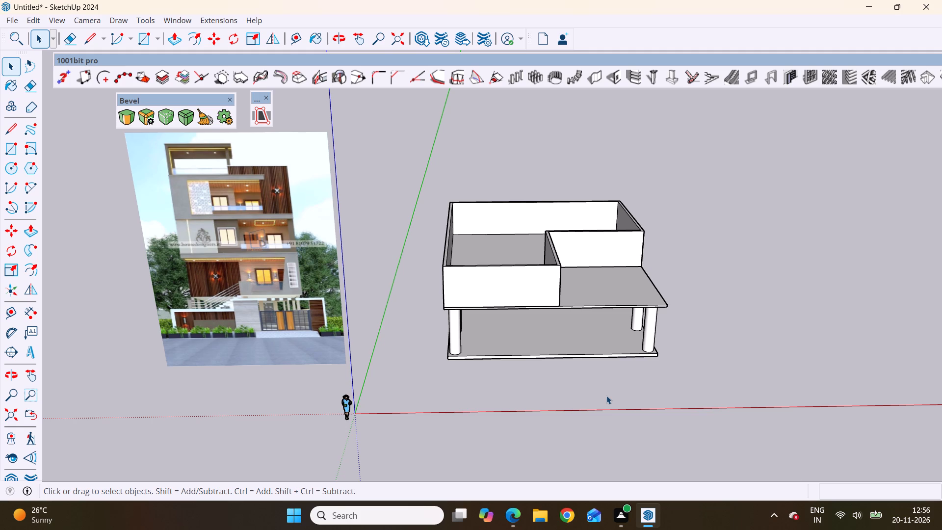
Draw a 56' 6" by 26' 6" rectangle on the wall tops over the long wing, between its diagonally opposite outer corners.
middle_drag(638, 360, 624, 424)
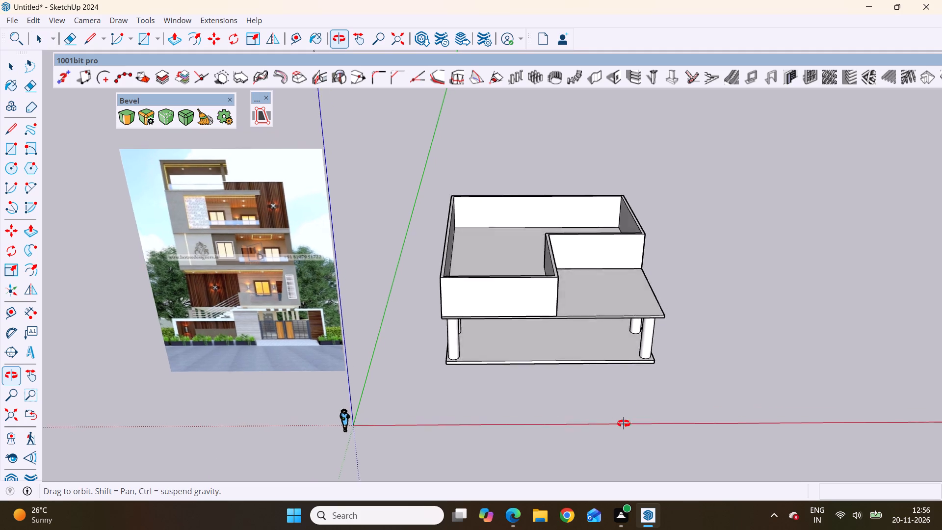
middle_drag(624, 424, 616, 477)
middle_drag(591, 328, 621, 391)
key(r)
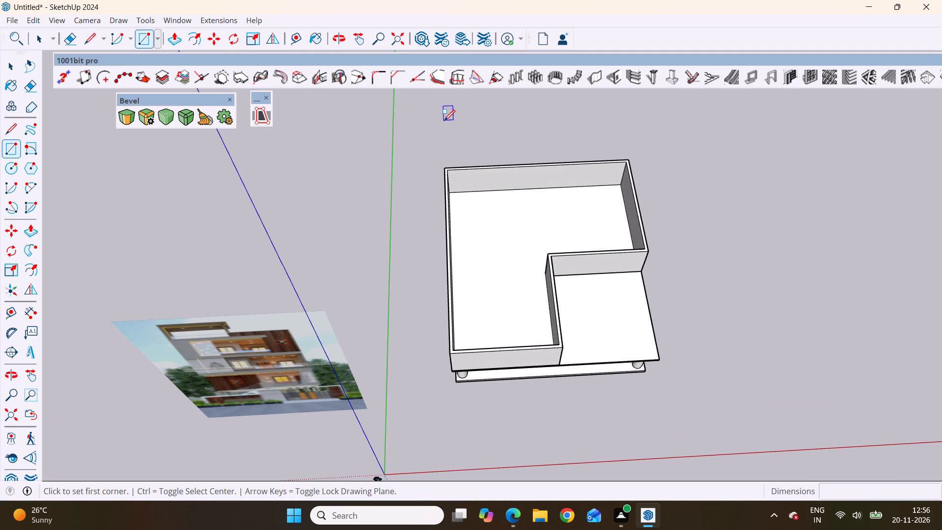
click(445, 167)
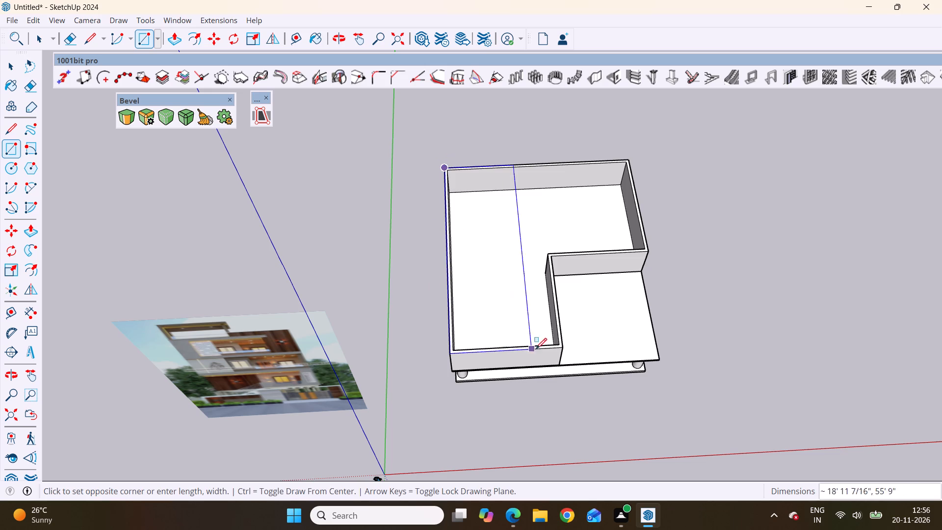
click(565, 347)
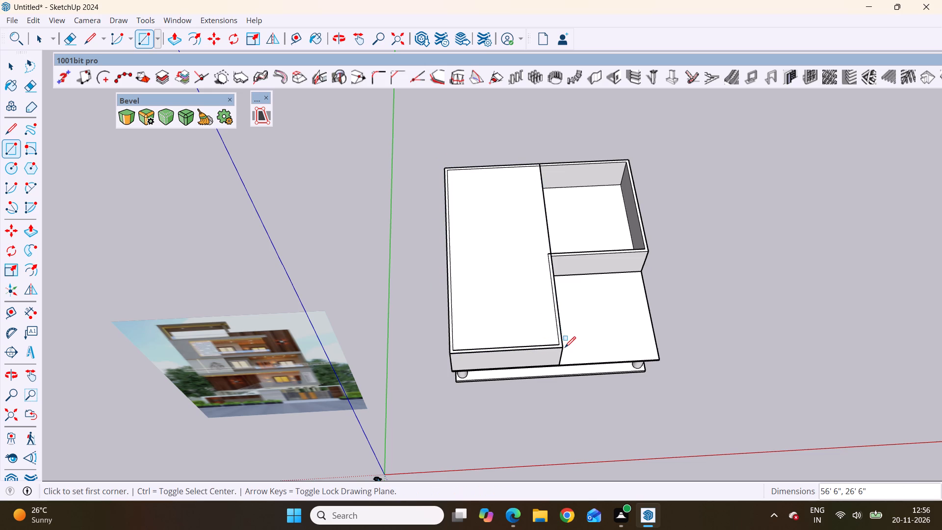
Draw a 25' by 30' 9" rectangle over the remaining open wing, from the first rectangle's back corner to the wing's opposite outer corner.
scroll(543, 165, up, 13)
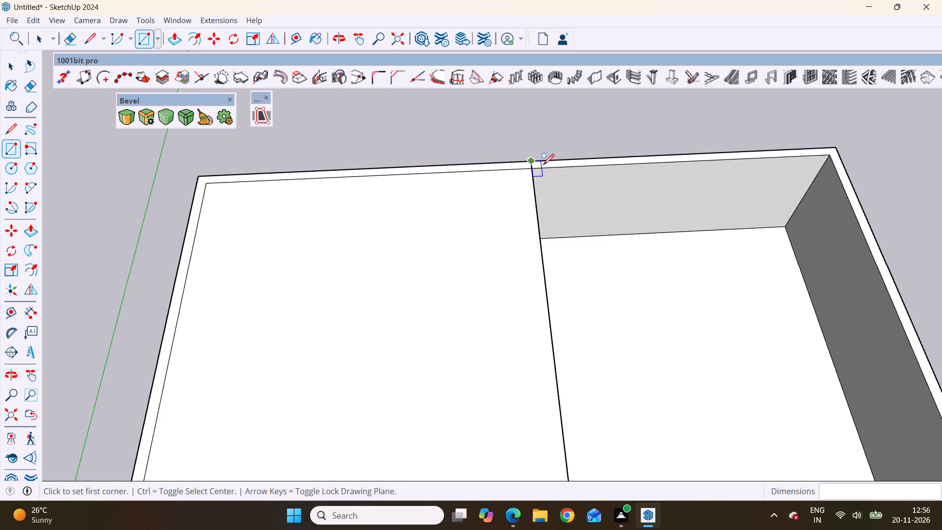
scroll(528, 156, up, 13)
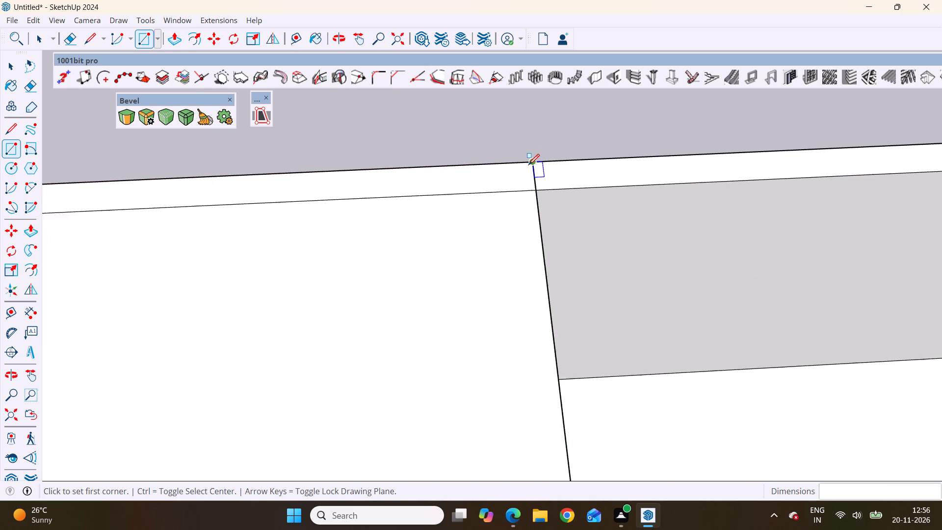
scroll(528, 165, up, 7)
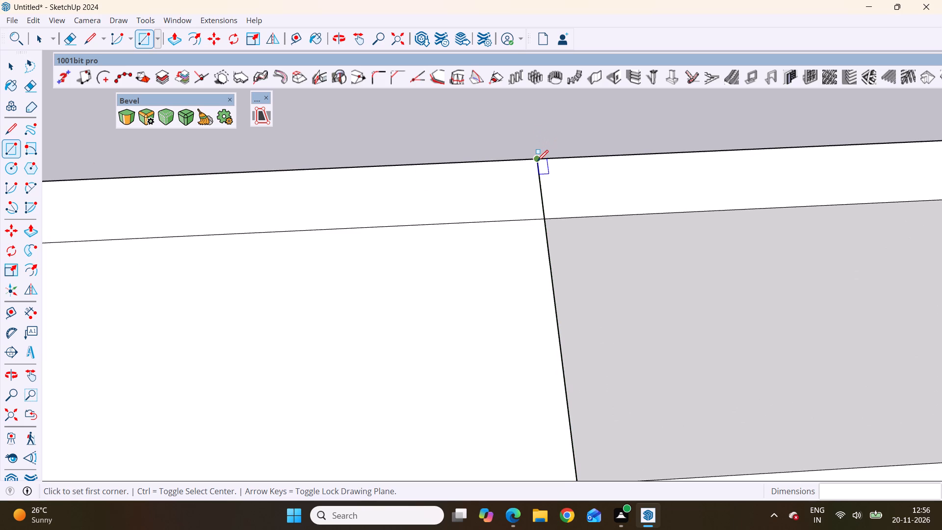
click(535, 160)
scroll(385, 171, down, 20)
scroll(385, 171, down, 6)
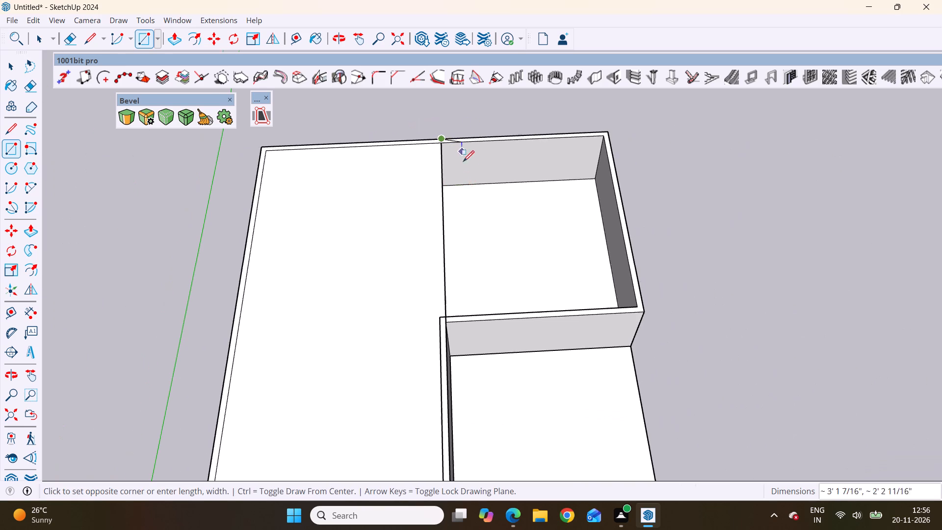
click(644, 313)
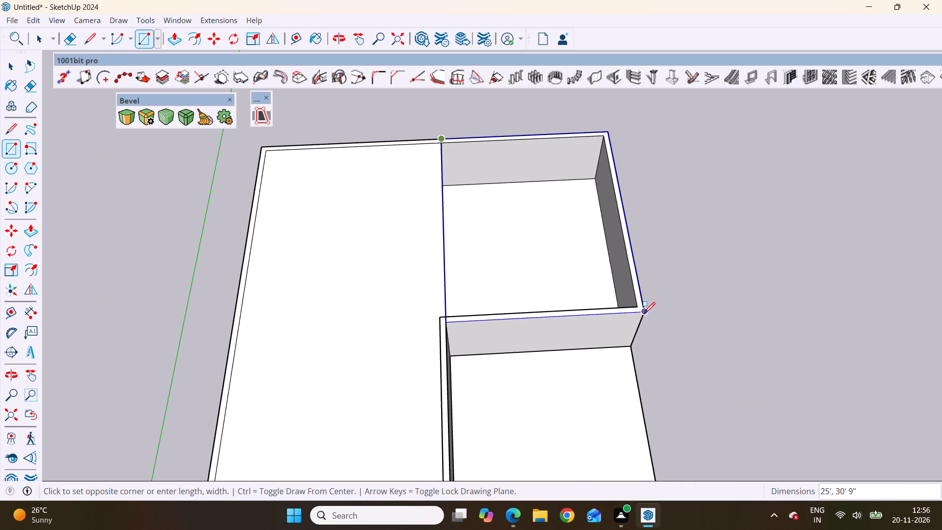
scroll(517, 231, down, 4)
Delete the dividing edge between the two roof rectangles to merge them into one L-shaped face.
key(space)
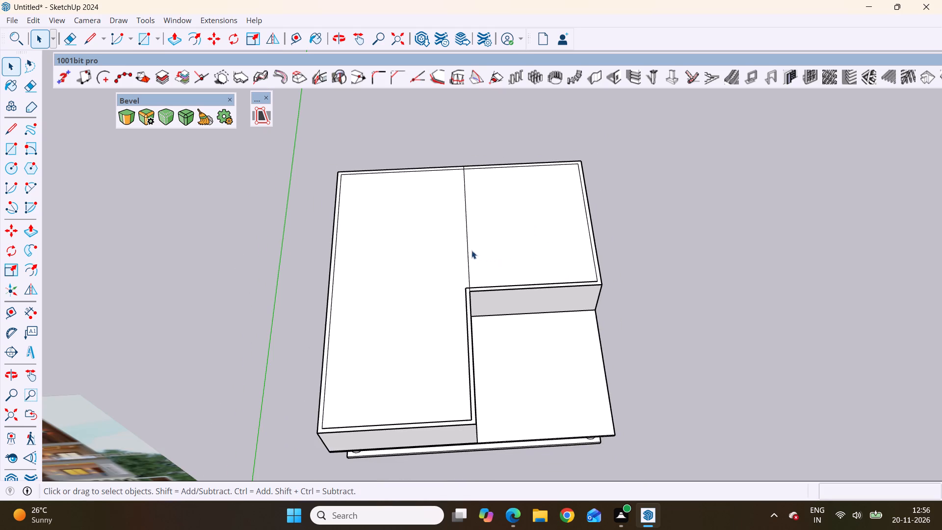
click(467, 247)
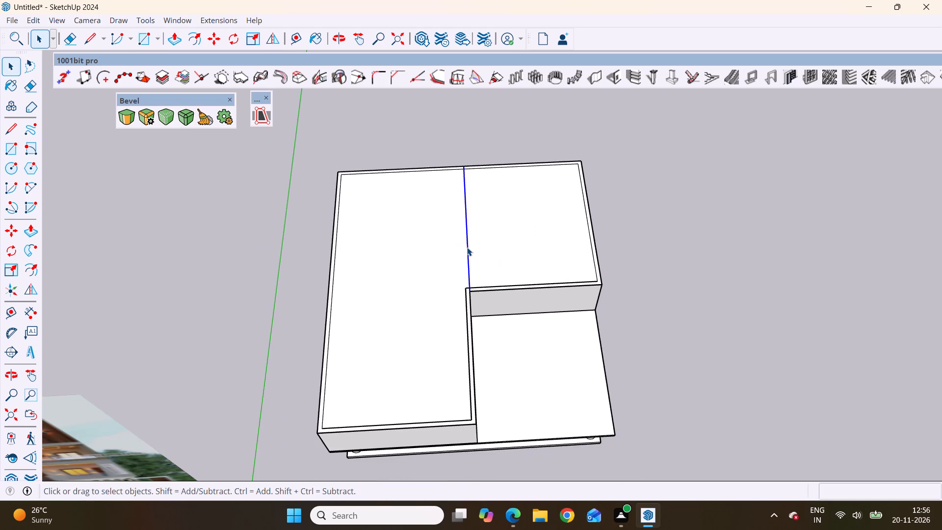
key(Delete)
Push/pull the L-shaped roof face up 6" into a slab over the walls.
double_click(467, 247)
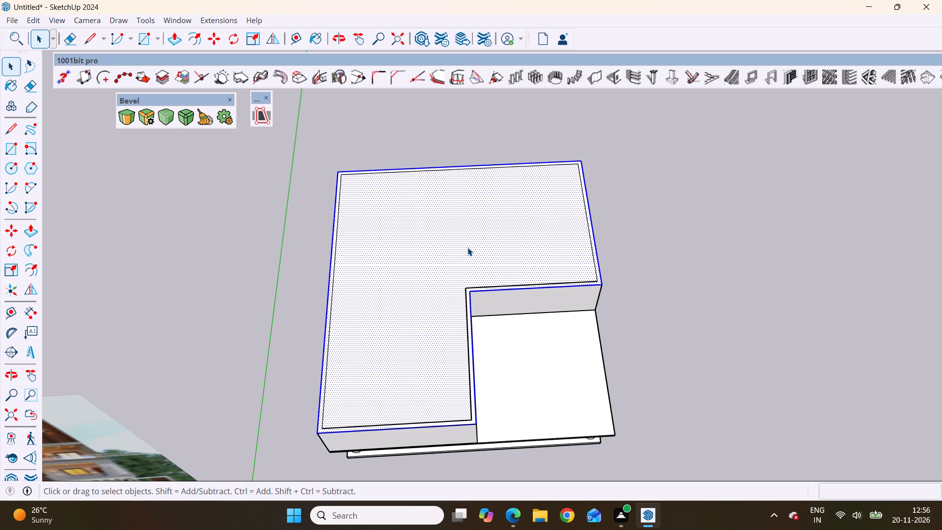
scroll(468, 247, up, 2)
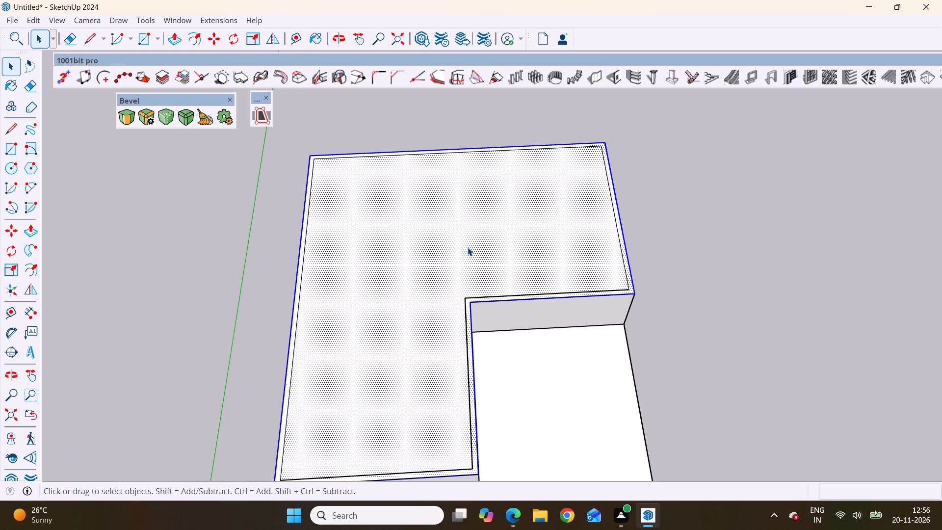
click(468, 247)
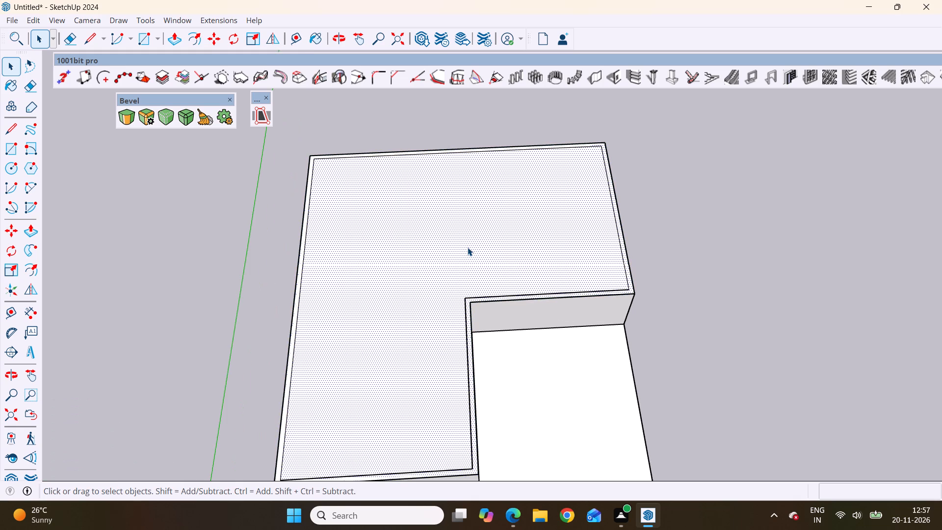
key(p)
click(468, 246)
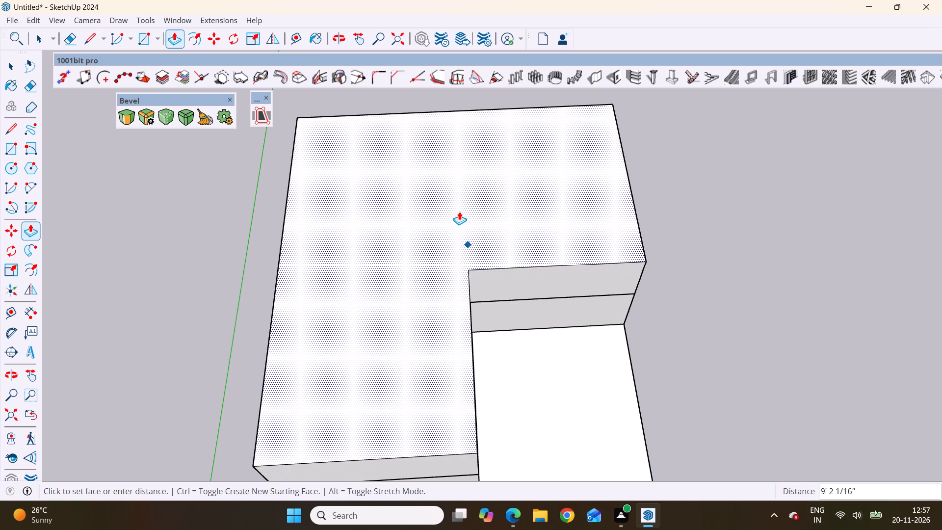
scroll(465, 229, down, 6)
middle_drag(475, 250, 450, 83)
scroll(450, 83, up, 1)
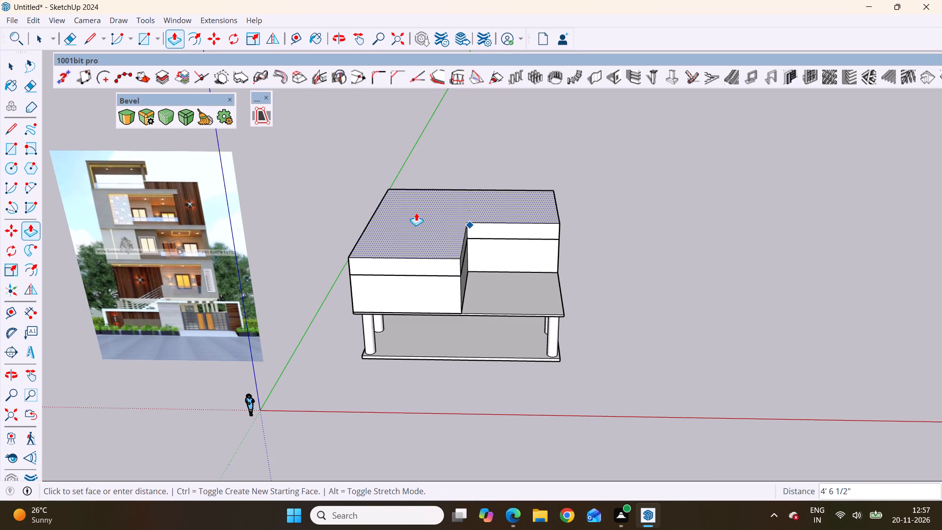
key(6)
key(shift+quotedbl)
key(Return)
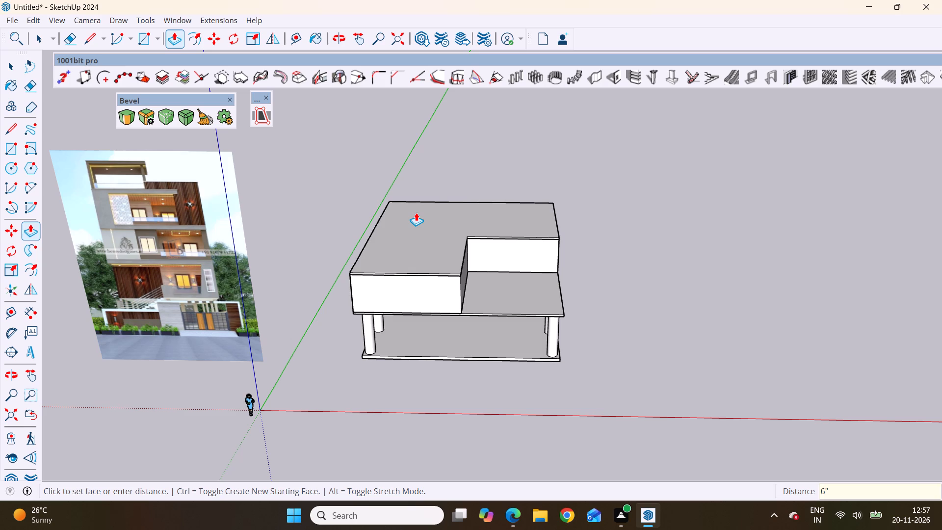
Copy the L-shaped wall group straight up 10' 6", from its bottom front corner to the matching top corner of the new slab.
scroll(405, 327, up, 2)
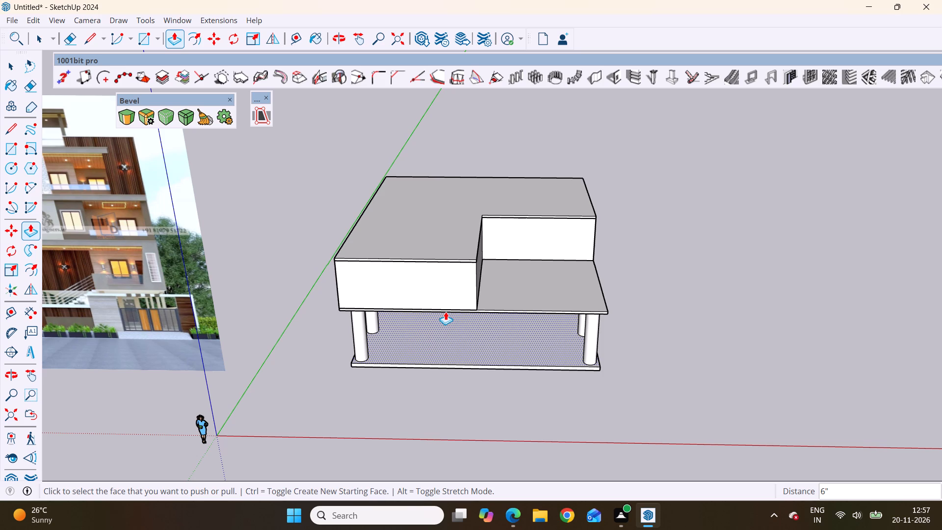
key(space)
middle_drag(488, 315, 527, 269)
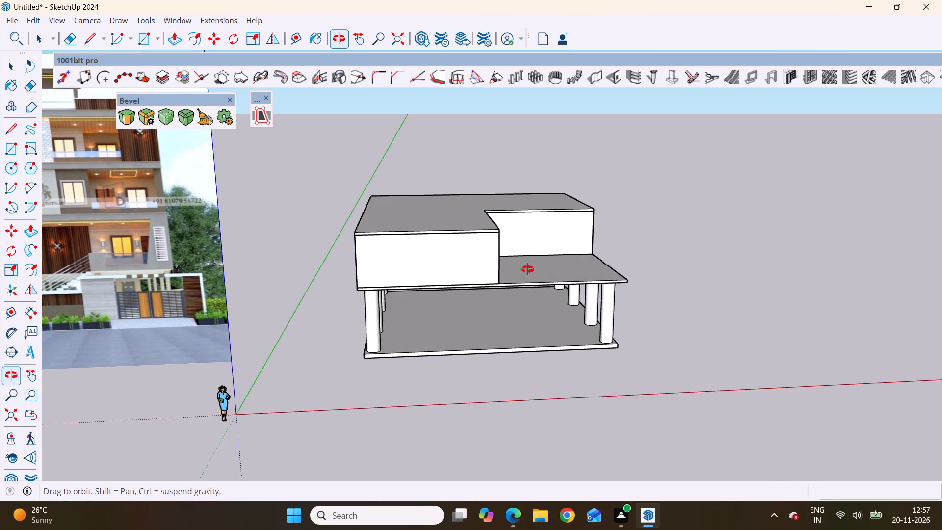
middle_drag(527, 269, 526, 270)
click(475, 257)
scroll(475, 257, up, 3)
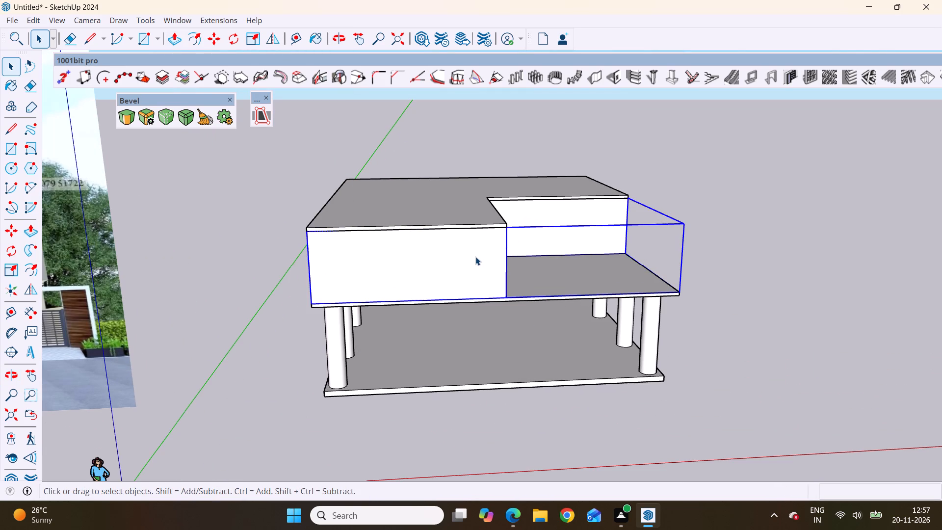
key(m)
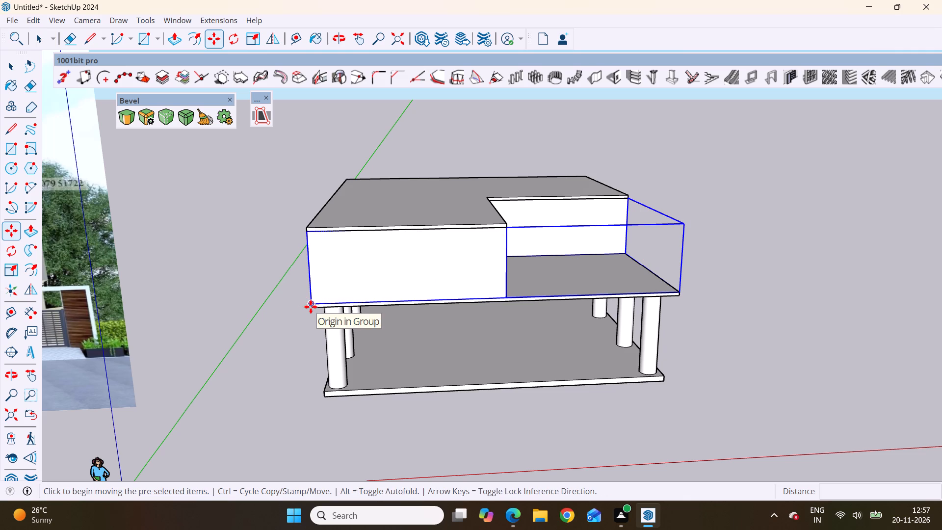
scroll(312, 306, up, 18)
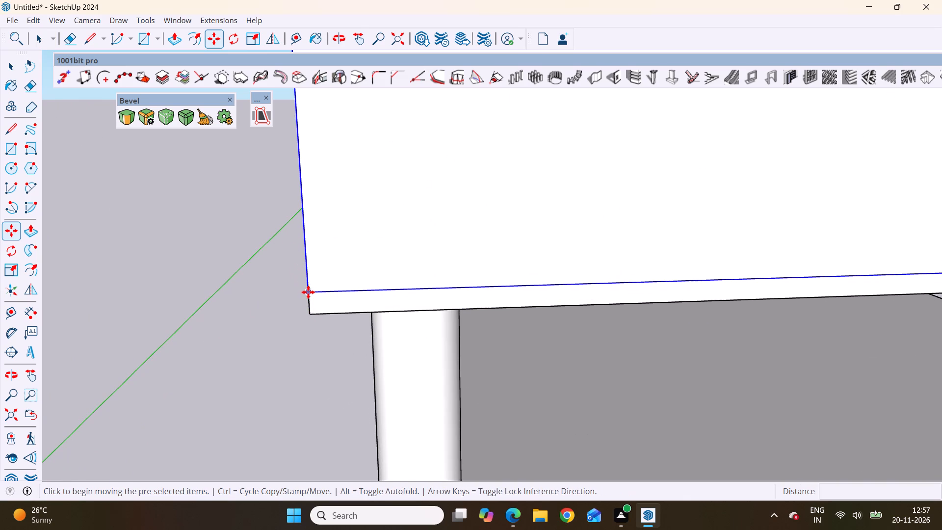
click(309, 292)
scroll(280, 244, down, 8)
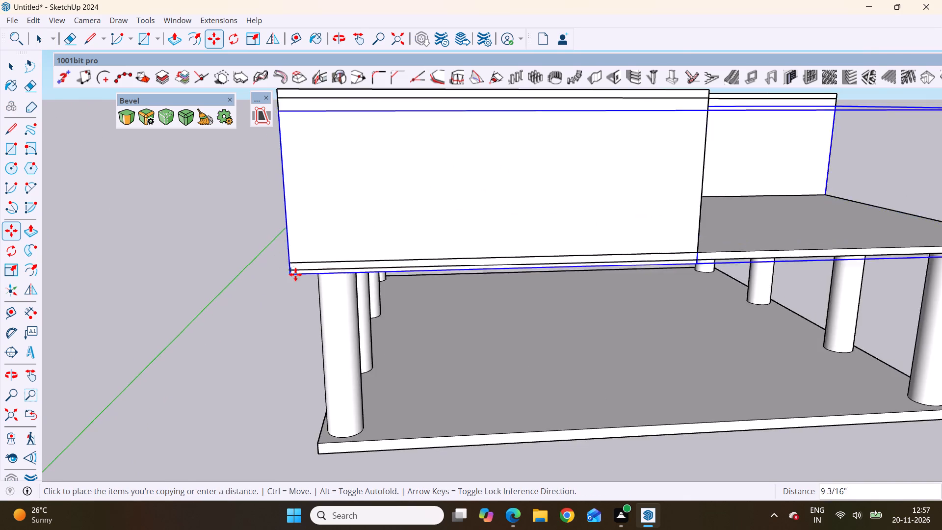
scroll(295, 274, down, 6)
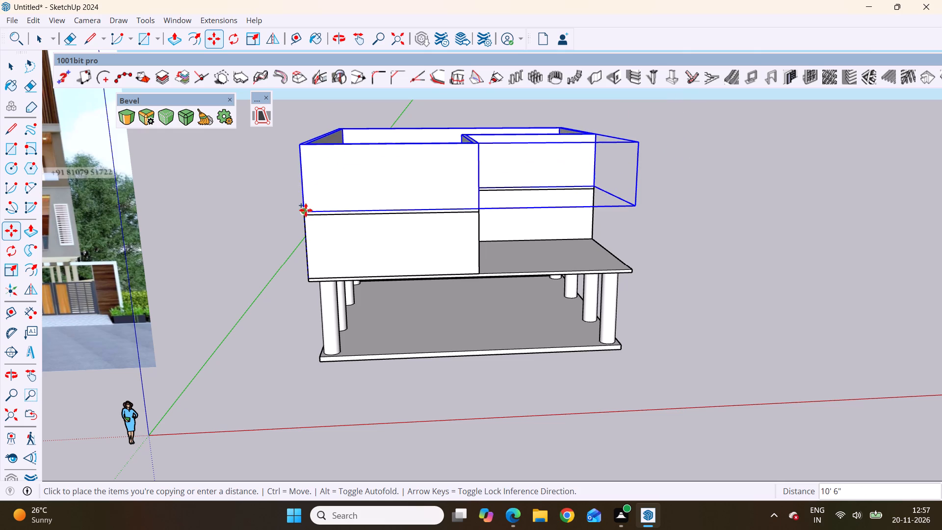
scroll(305, 211, up, 9)
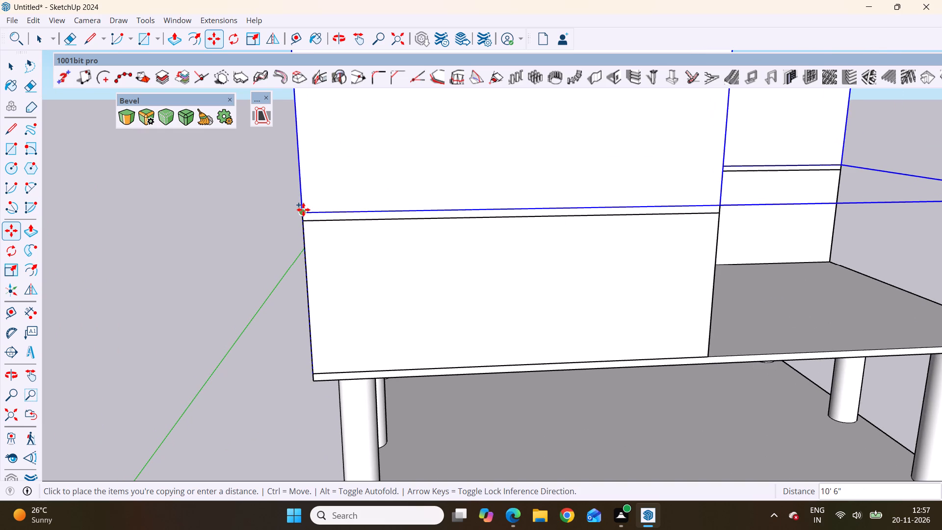
click(303, 209)
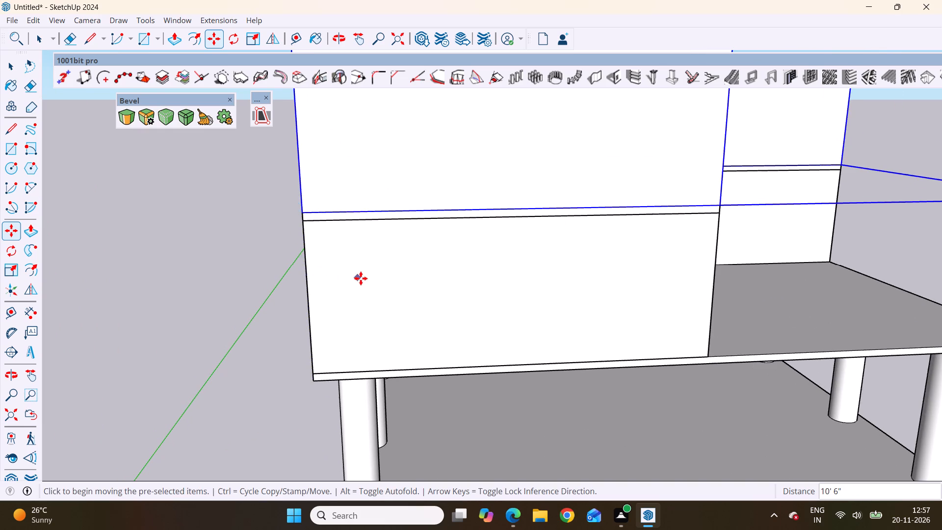
scroll(361, 278, down, 9)
middle_click(374, 280)
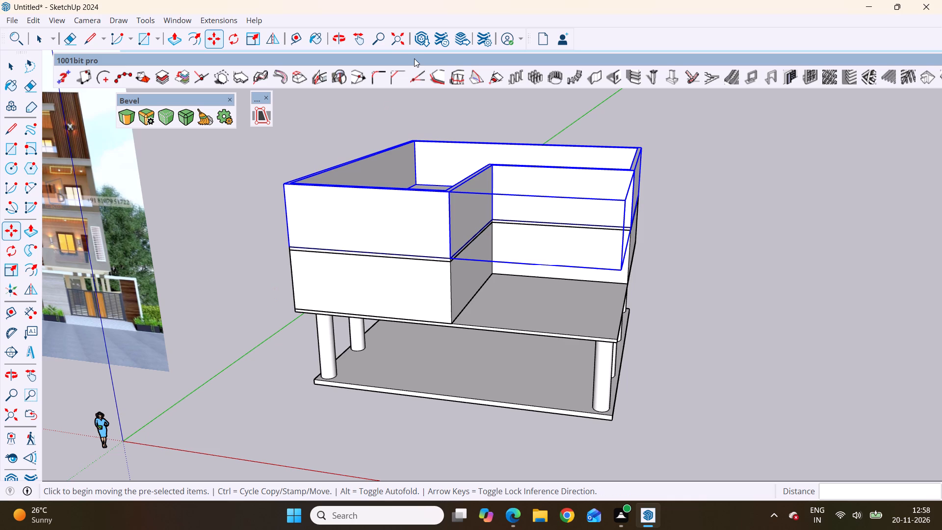
scroll(434, 246, down, 5)
middle_drag(433, 269, 536, 265)
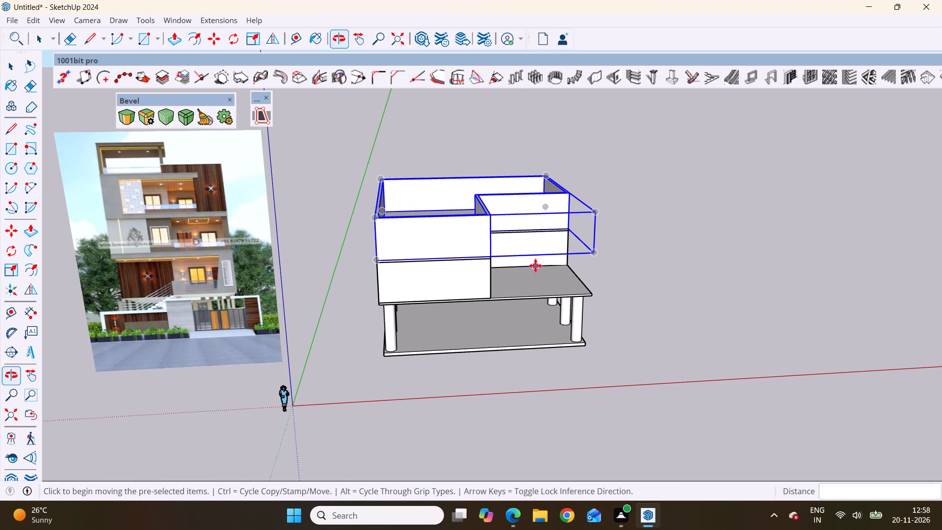
key(space)
click(607, 223)
Examine the two stacked wall storeys from several angles alongside the reference elevation image.
scroll(589, 265, up, 4)
middle_drag(579, 264, 369, 227)
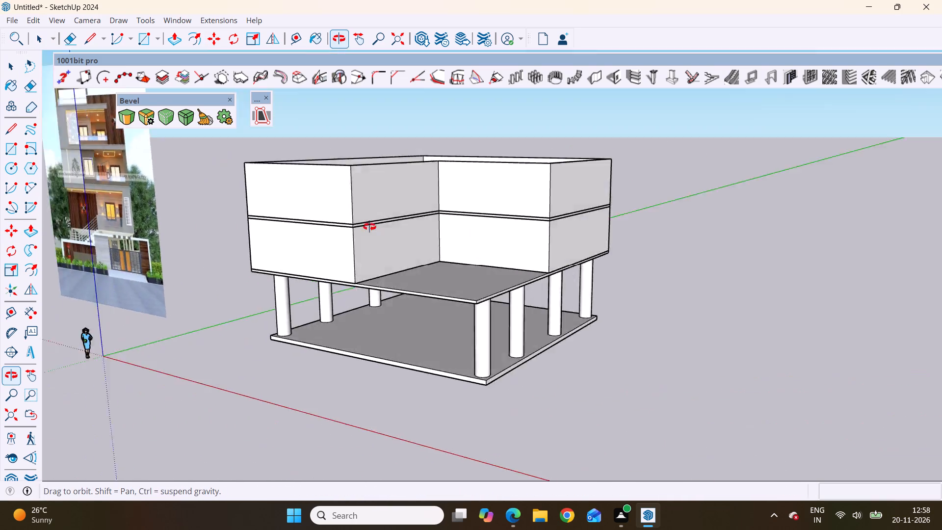
middle_drag(369, 227, 577, 202)
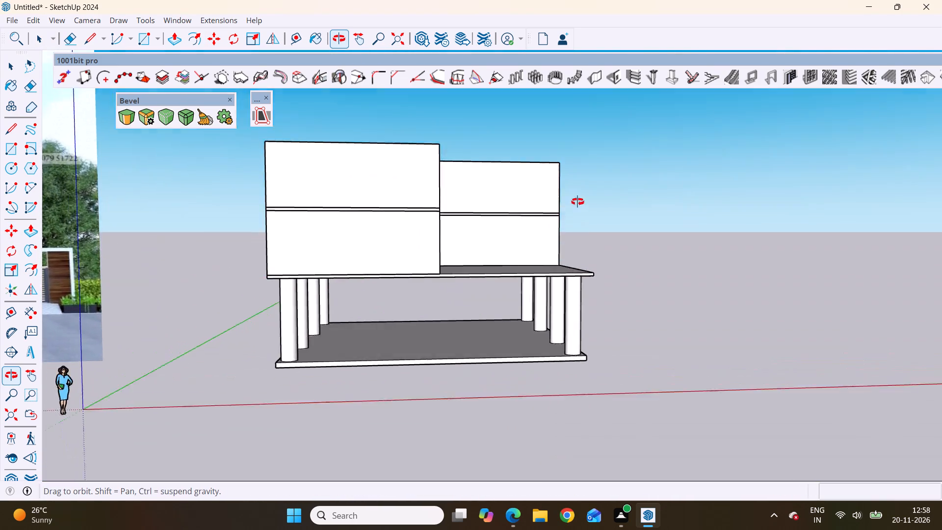
middle_drag(577, 202, 577, 293)
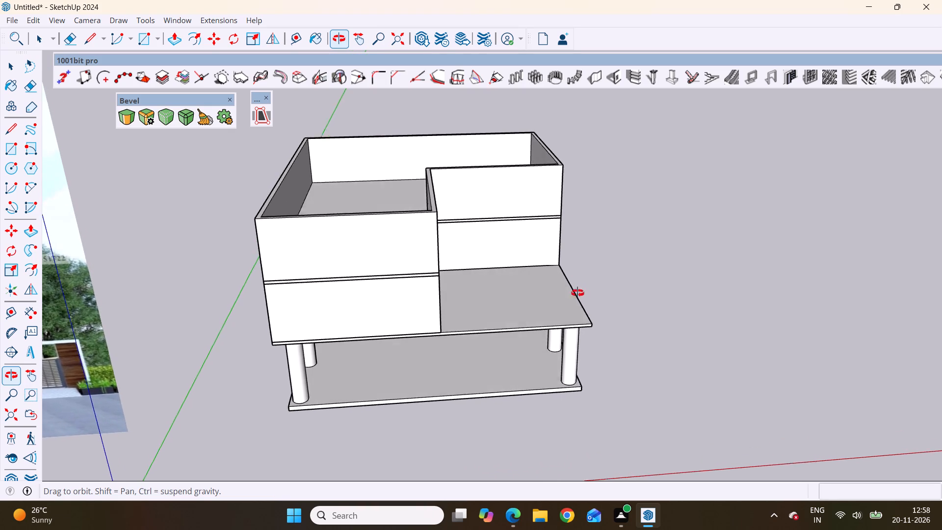
middle_drag(577, 293, 588, 283)
scroll(590, 273, down, 7)
middle_drag(561, 295, 531, 245)
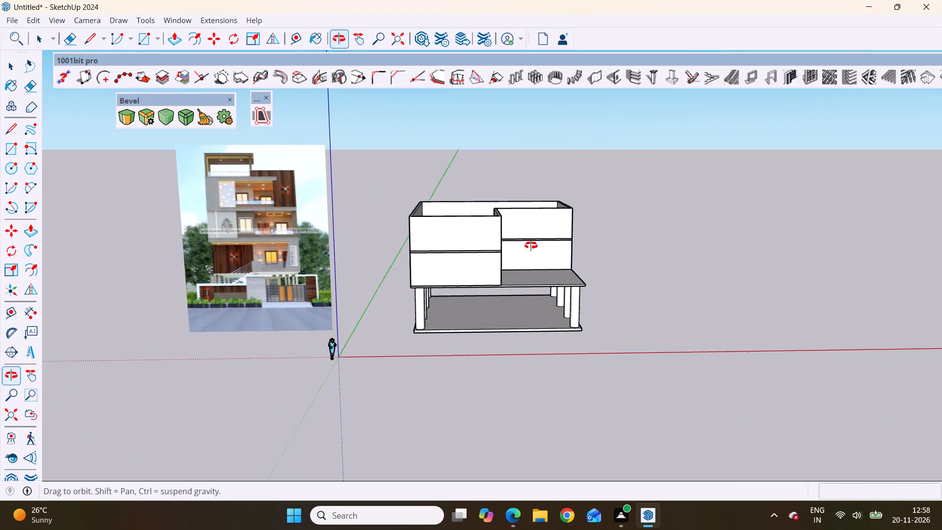
middle_drag(531, 245, 533, 247)
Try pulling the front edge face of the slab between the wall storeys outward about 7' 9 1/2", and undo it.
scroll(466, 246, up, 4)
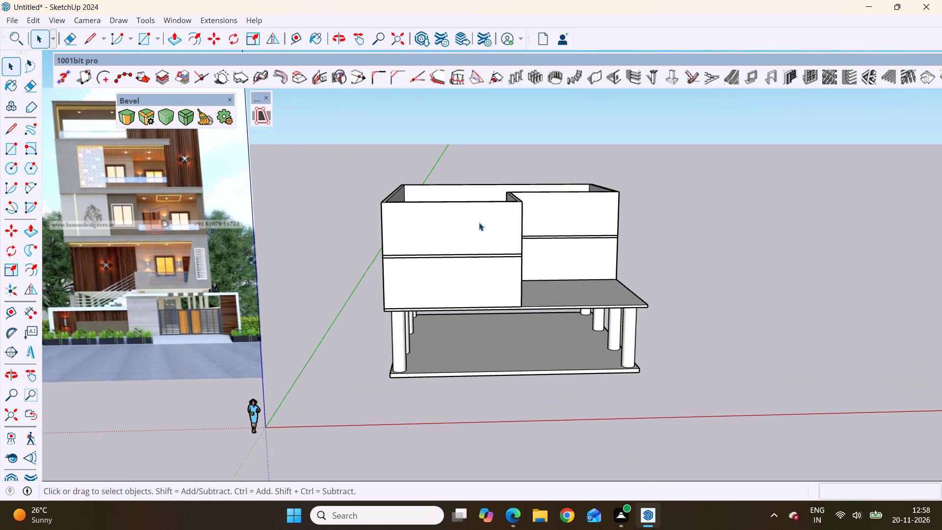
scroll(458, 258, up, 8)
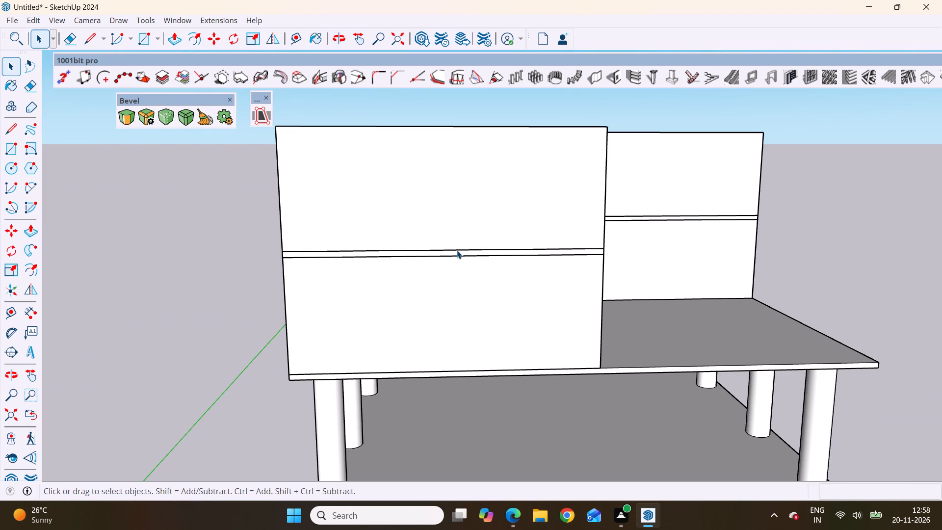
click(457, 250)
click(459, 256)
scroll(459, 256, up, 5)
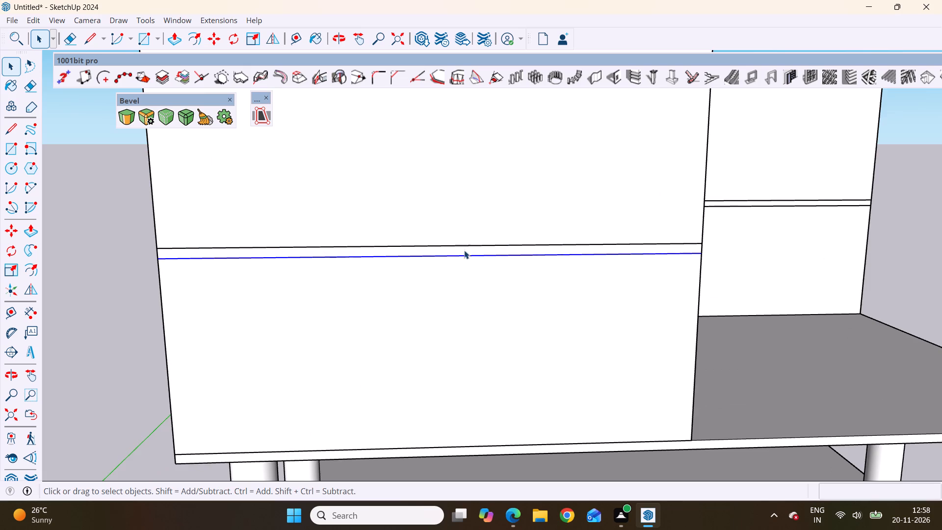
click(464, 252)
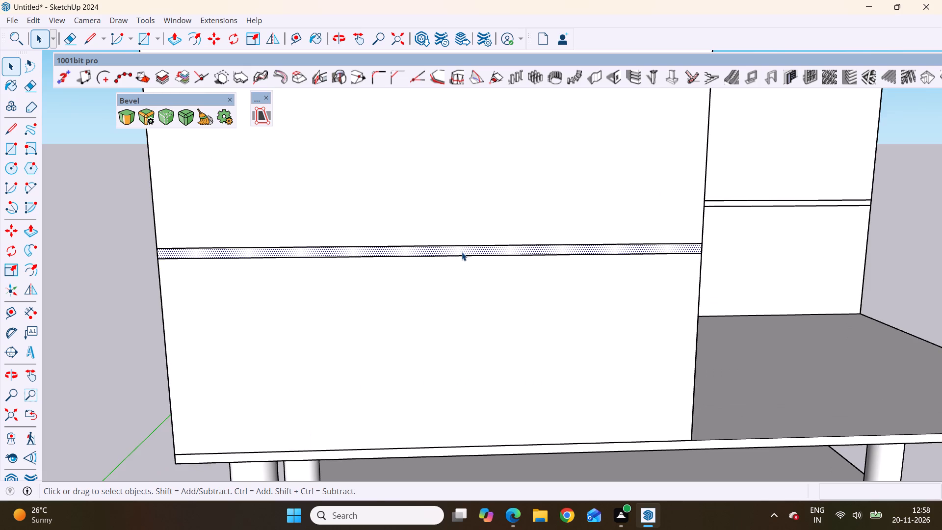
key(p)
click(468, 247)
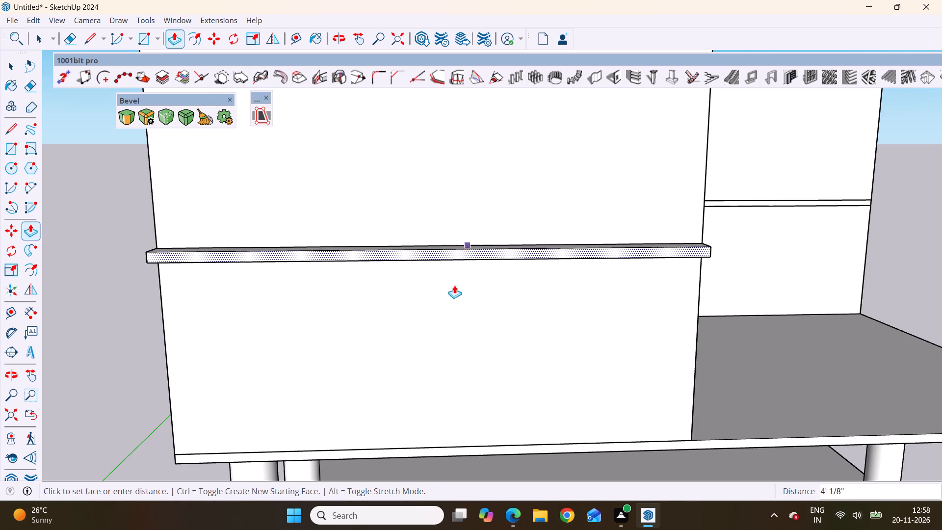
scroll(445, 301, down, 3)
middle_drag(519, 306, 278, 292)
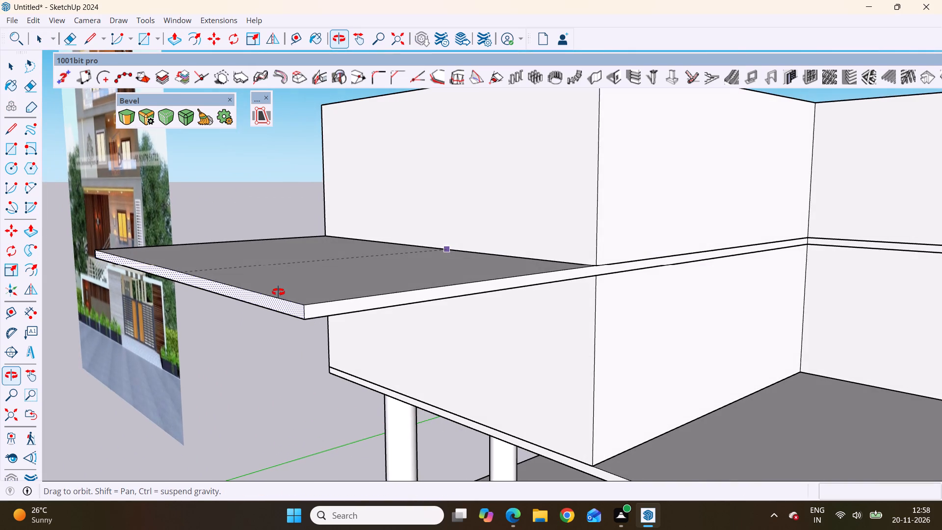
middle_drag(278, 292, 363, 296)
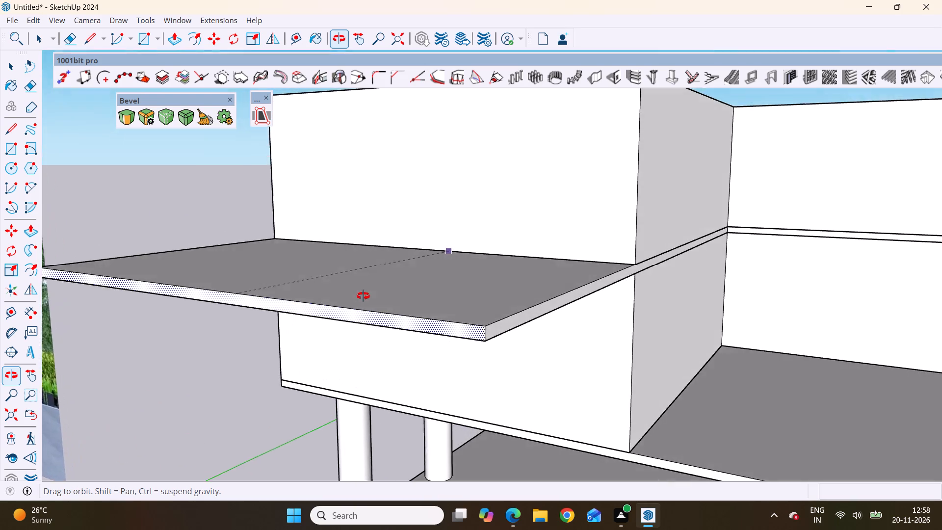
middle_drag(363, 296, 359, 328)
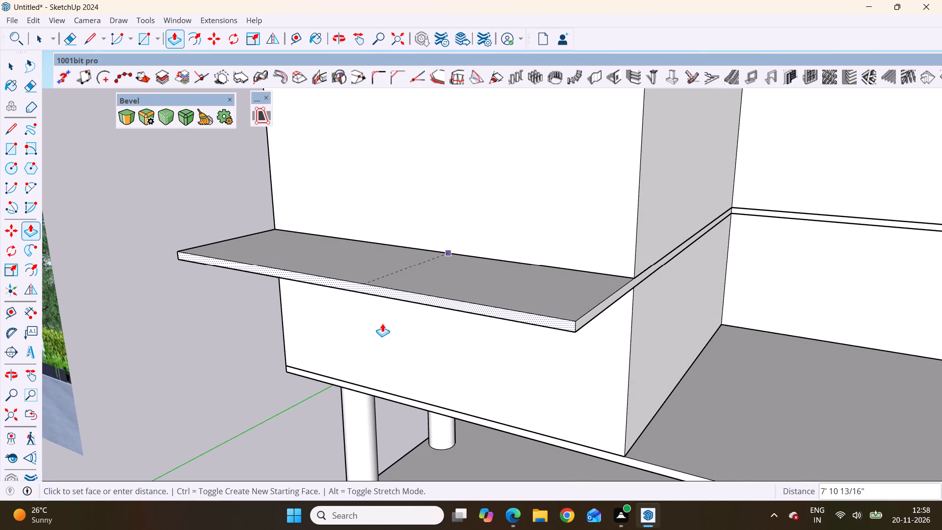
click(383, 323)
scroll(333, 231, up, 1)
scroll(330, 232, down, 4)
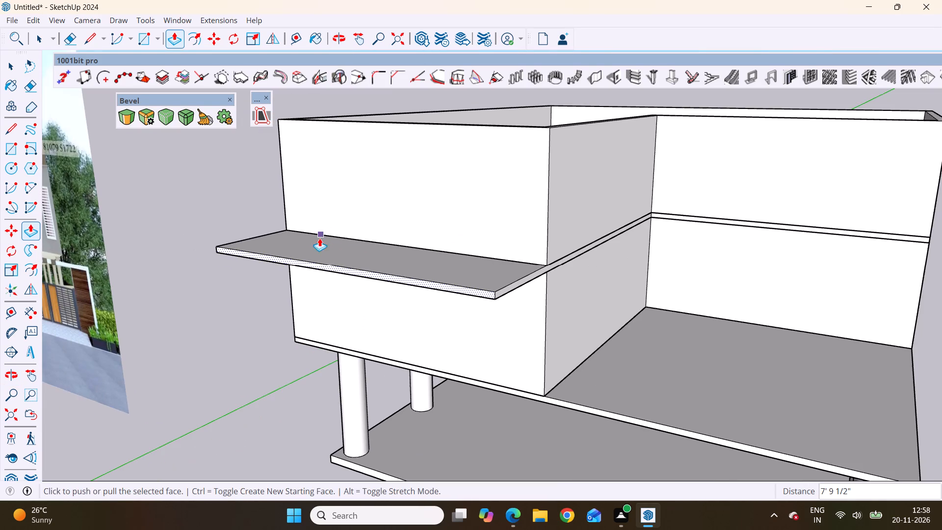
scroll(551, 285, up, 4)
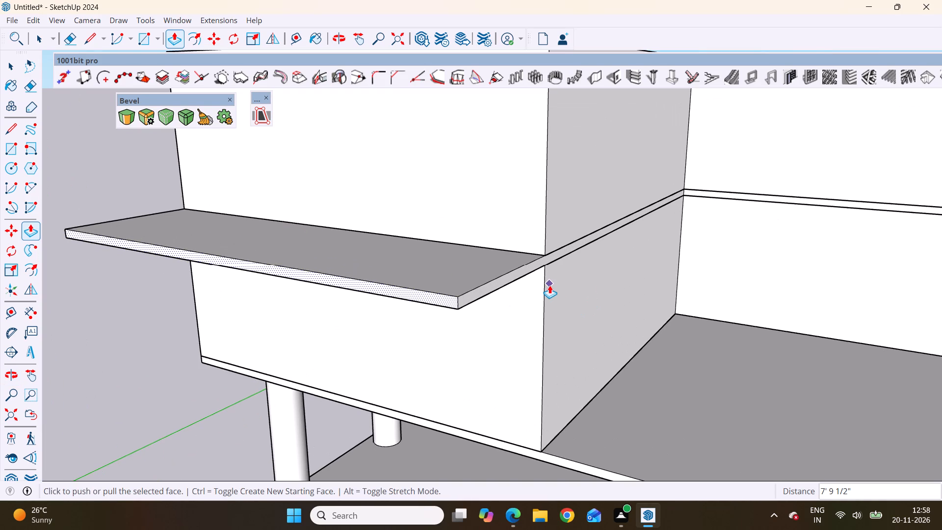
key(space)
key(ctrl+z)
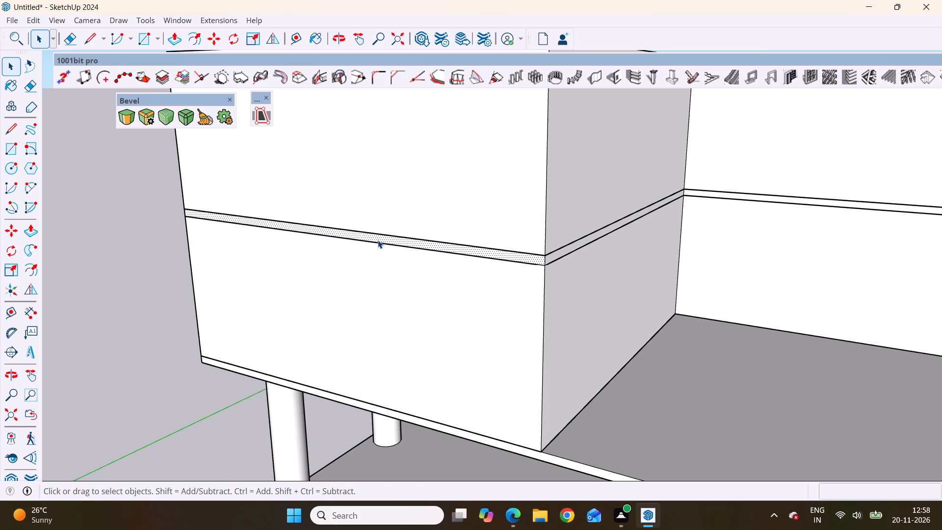
Examine the stacked storeys from the front, side and rear, and compare them with the reference elevation image.
scroll(380, 260, down, 8)
scroll(339, 267, down, 3)
middle_drag(340, 281, 410, 297)
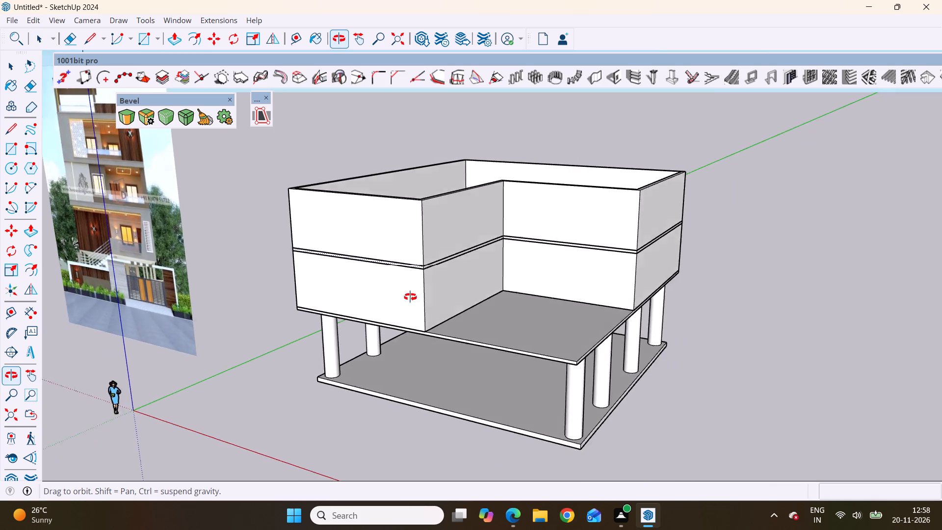
middle_drag(410, 297, 201, 266)
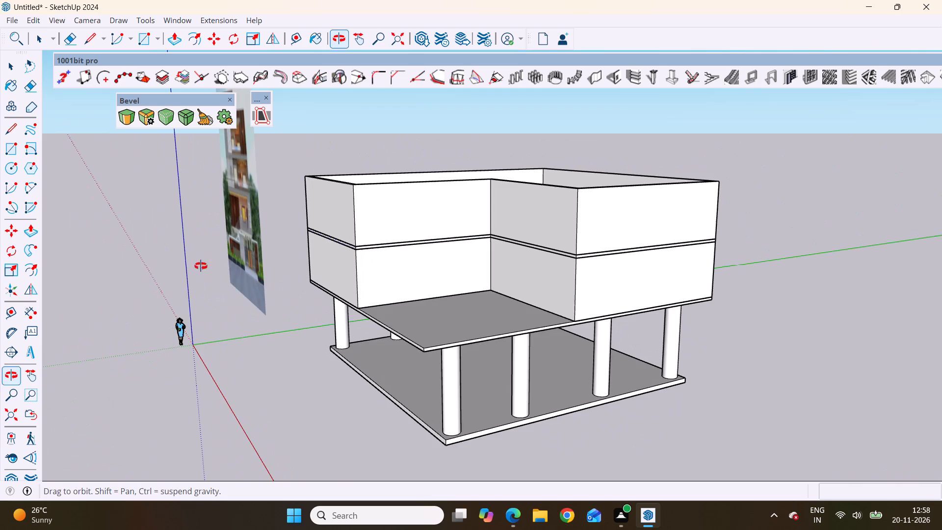
middle_drag(201, 266, 200, 266)
scroll(507, 280, down, 1)
middle_drag(549, 253, 183, 205)
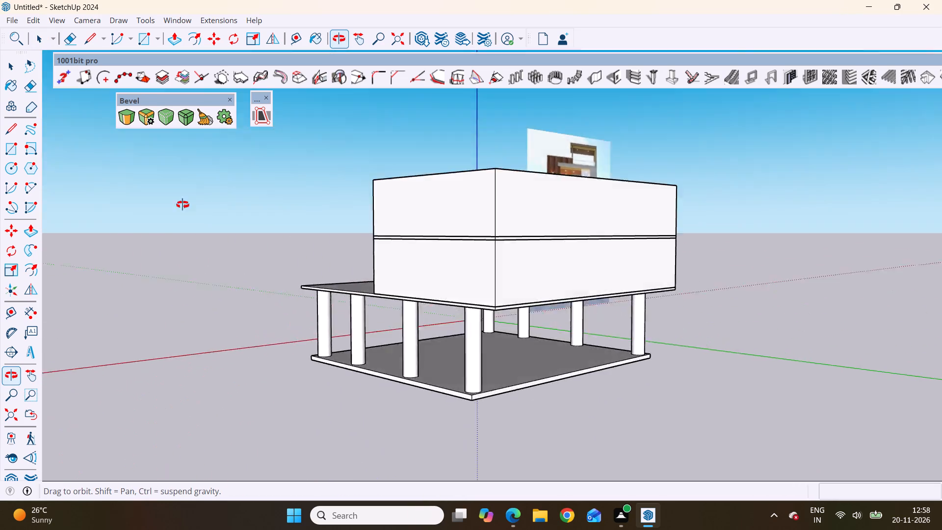
middle_drag(183, 205, 535, 340)
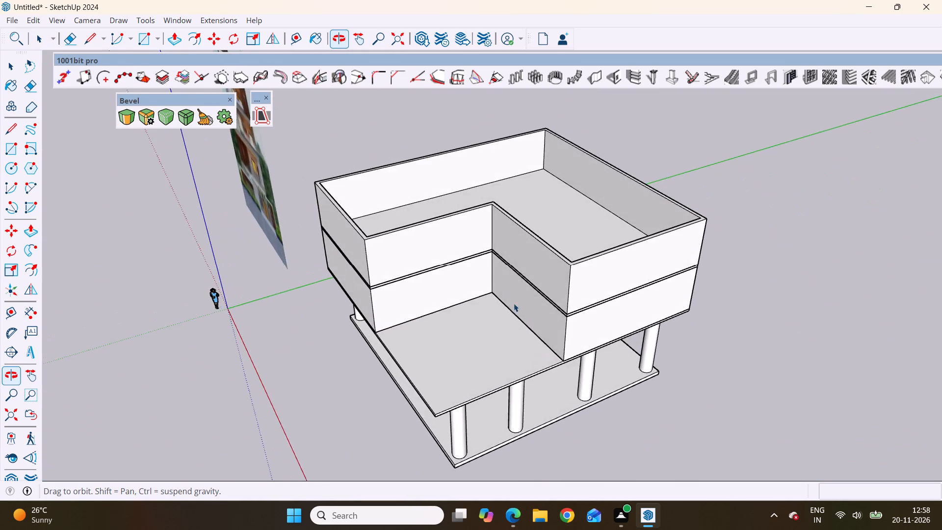
scroll(305, 221, down, 7)
middle_drag(325, 280, 545, 270)
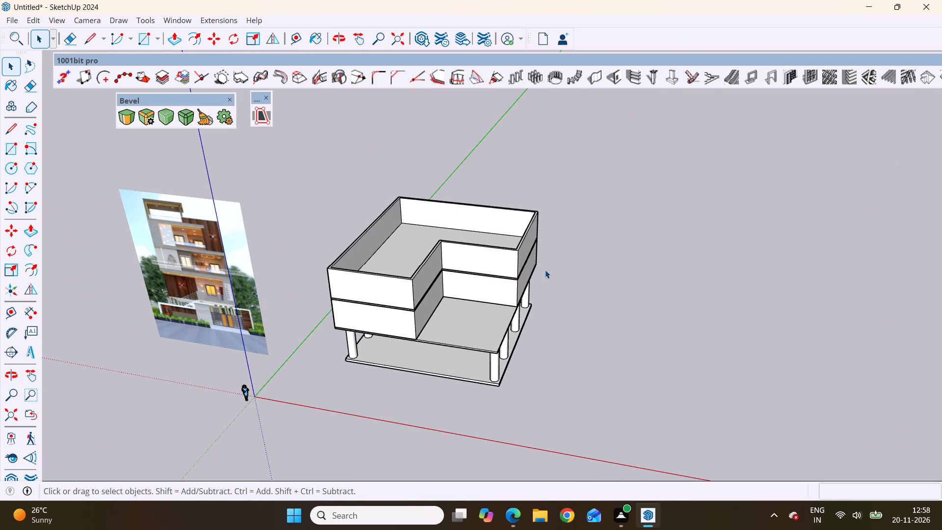
scroll(454, 286, down, 5)
middle_drag(401, 325, 490, 276)
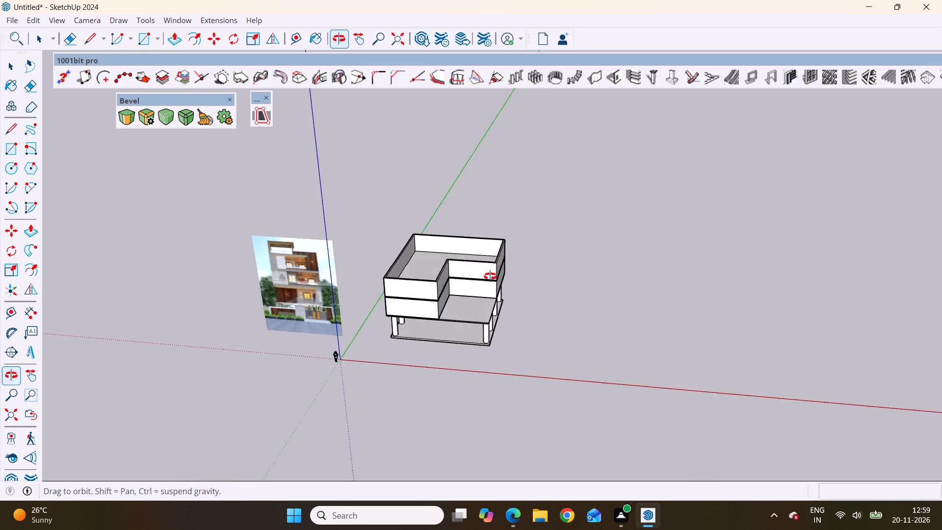
middle_drag(490, 276, 543, 247)
Draw a 56' 6" by 26' 6" rectangle across the top of the upper walls, covering the long wing of the L.
scroll(503, 284, up, 2)
middle_drag(481, 212, 467, 383)
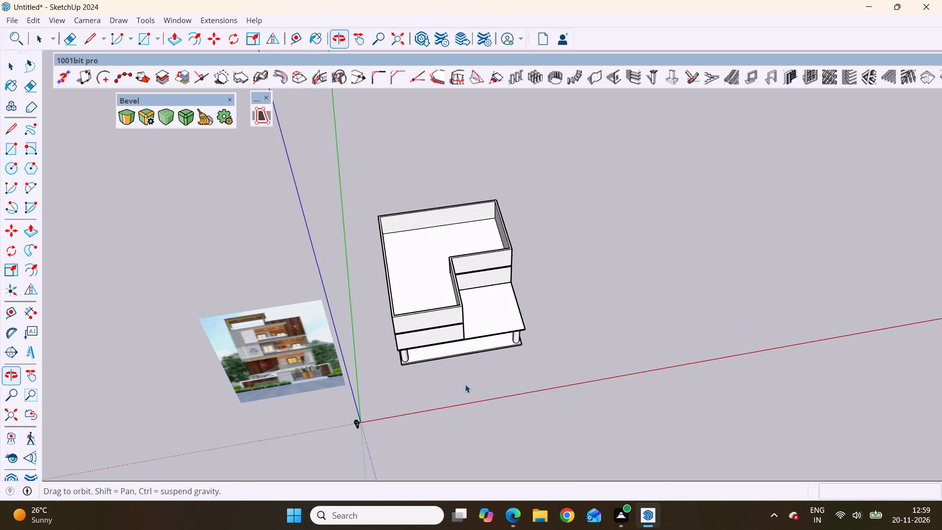
scroll(405, 223, up, 4)
key(r)
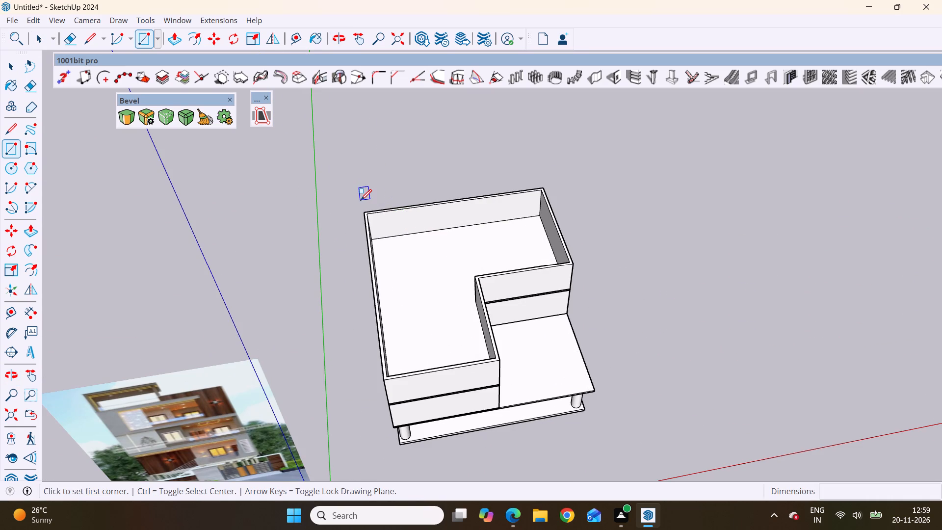
scroll(360, 200, up, 5)
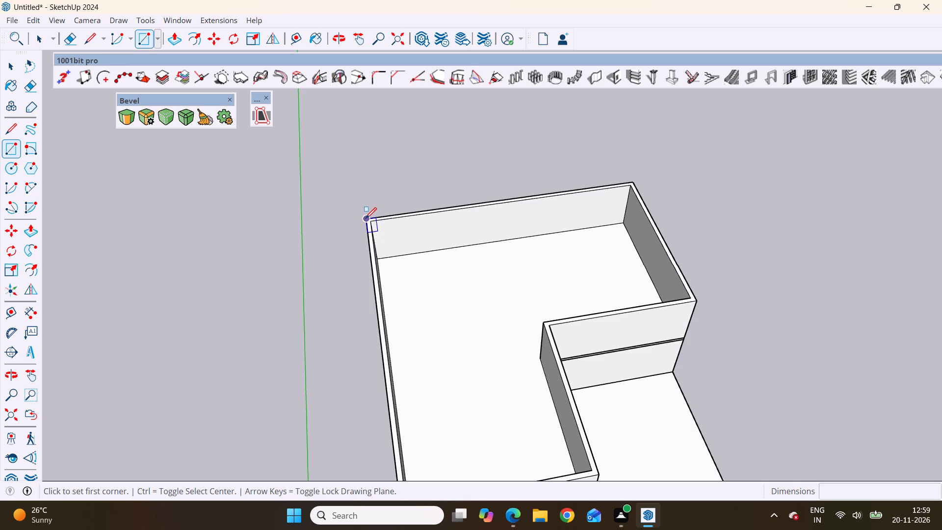
drag(366, 219, 367, 229)
scroll(352, 174, down, 7)
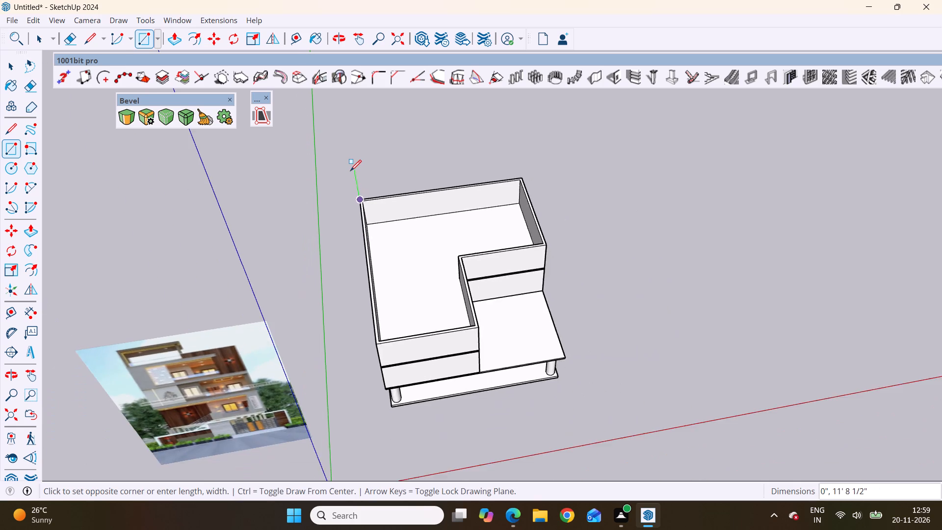
scroll(341, 248, down, 2)
scroll(470, 324, up, 8)
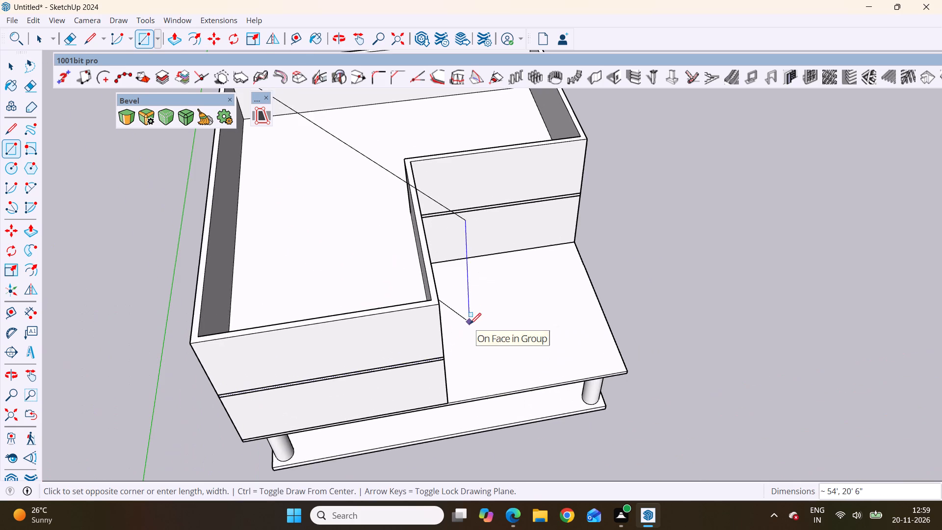
click(437, 304)
Draw a 25' by 30' 9" rectangle over the remaining open wing of the upper walls, adjoining the first rectangle.
scroll(275, 309, down, 6)
scroll(362, 121, up, 3)
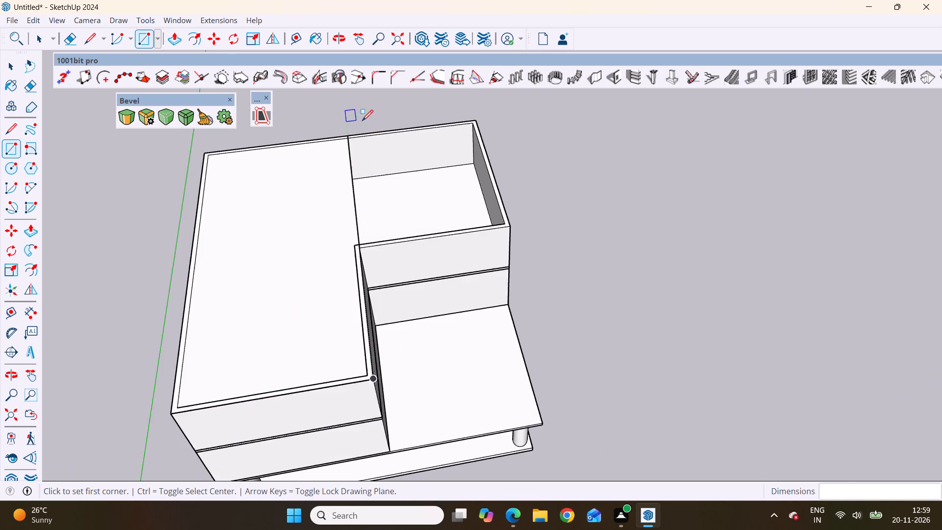
scroll(362, 121, up, 4)
middle_drag(368, 124, 386, 209)
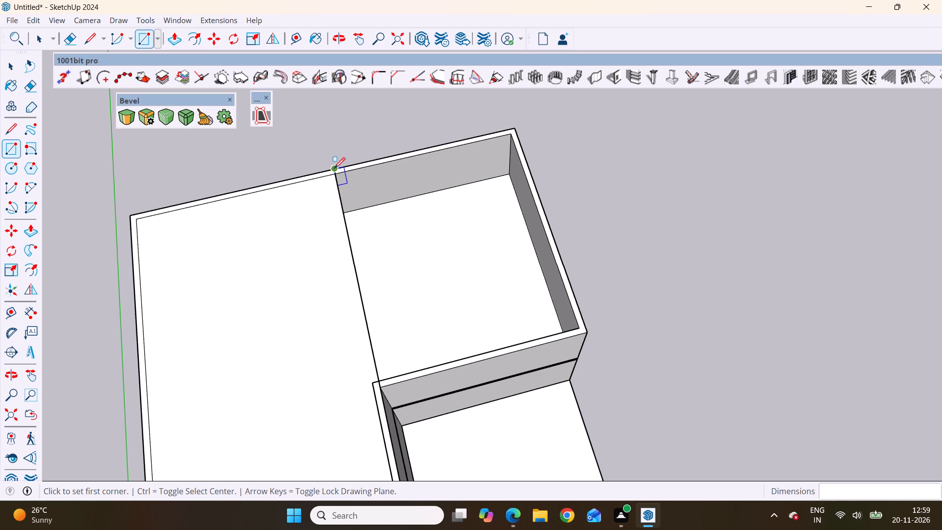
click(334, 168)
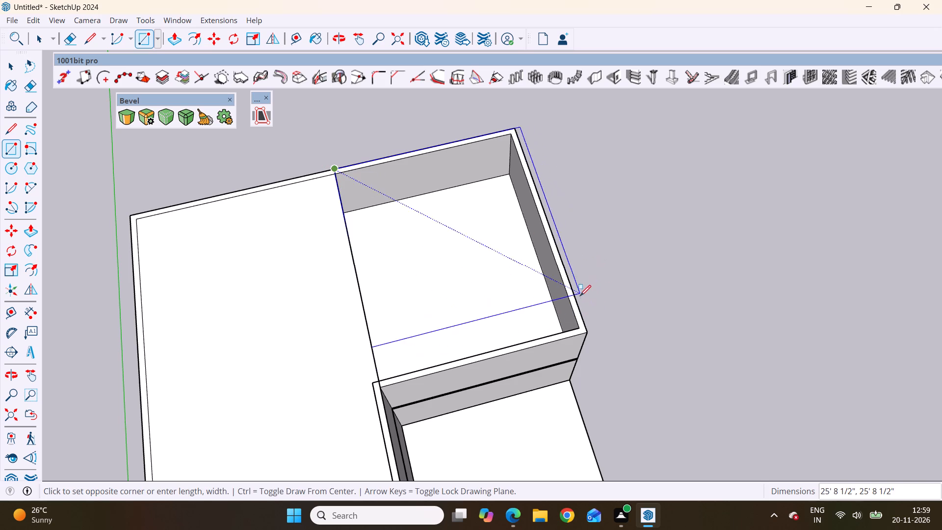
click(584, 333)
Delete the dividing edge between the two rectangles to form one L-shaped roof face.
scroll(395, 210, down, 7)
middle_drag(415, 291, 350, 236)
scroll(392, 237, up, 4)
key(space)
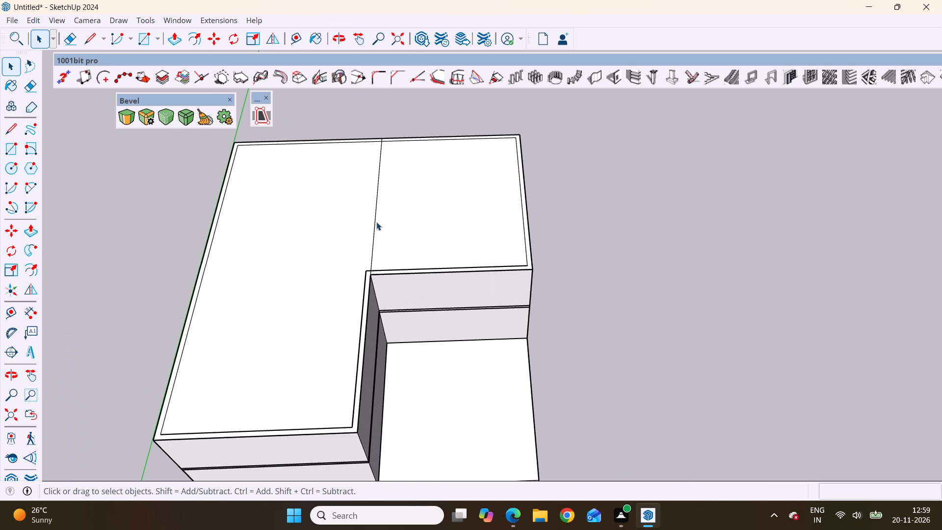
click(375, 221)
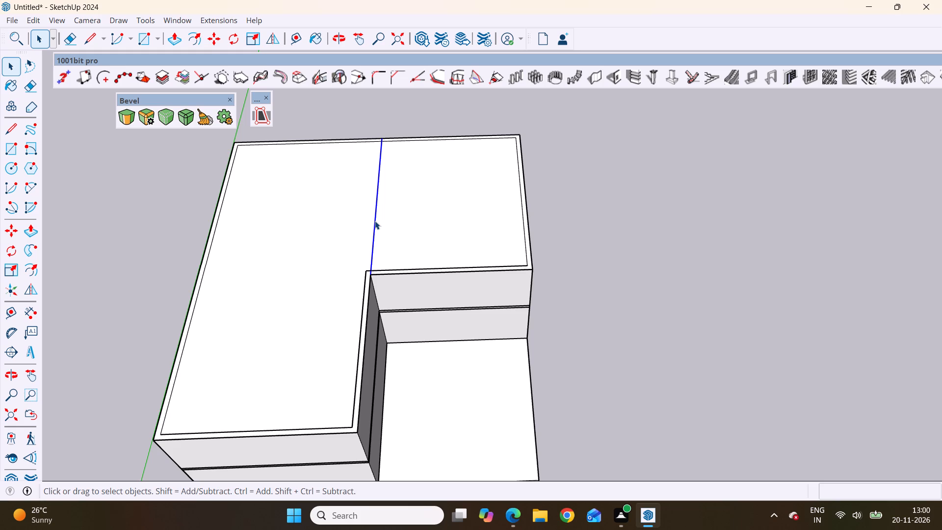
key(Delete)
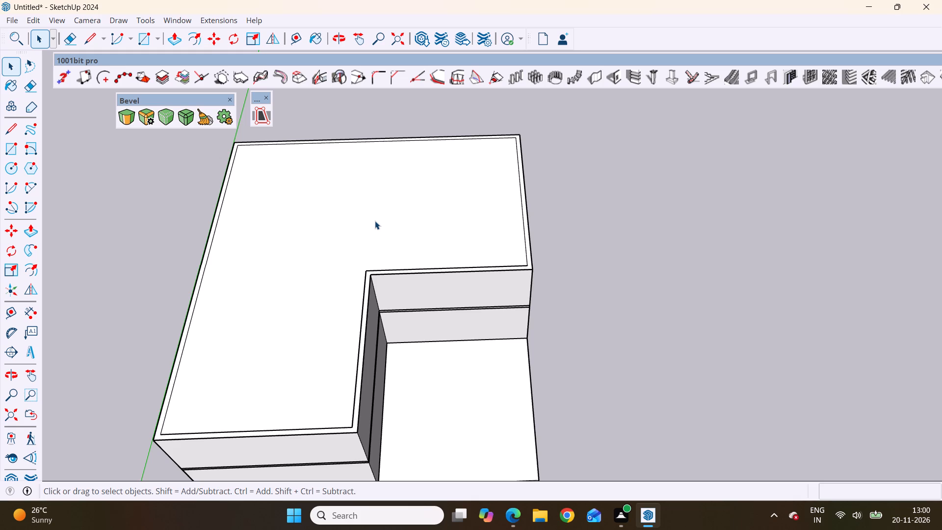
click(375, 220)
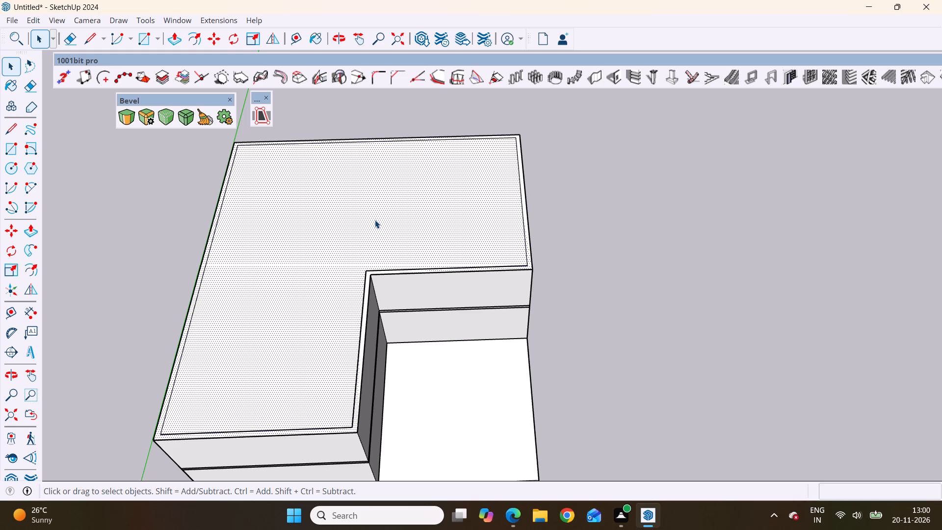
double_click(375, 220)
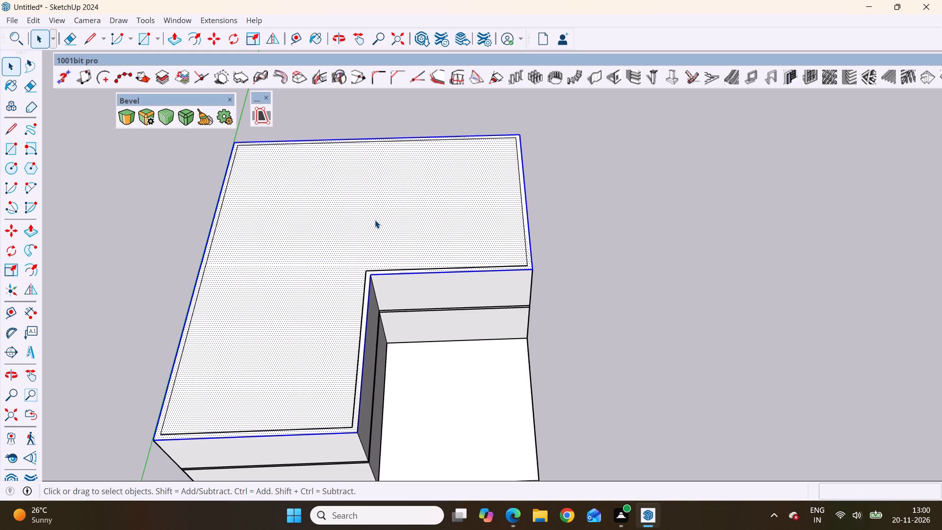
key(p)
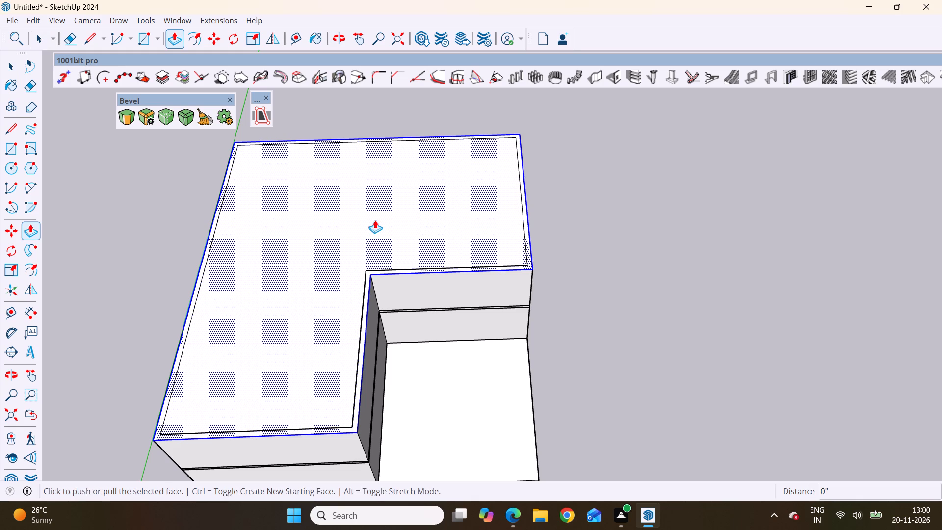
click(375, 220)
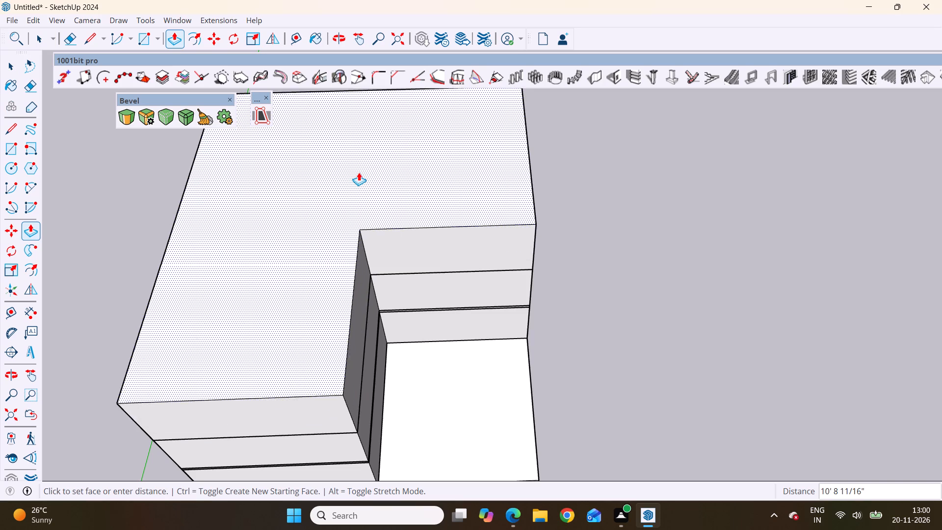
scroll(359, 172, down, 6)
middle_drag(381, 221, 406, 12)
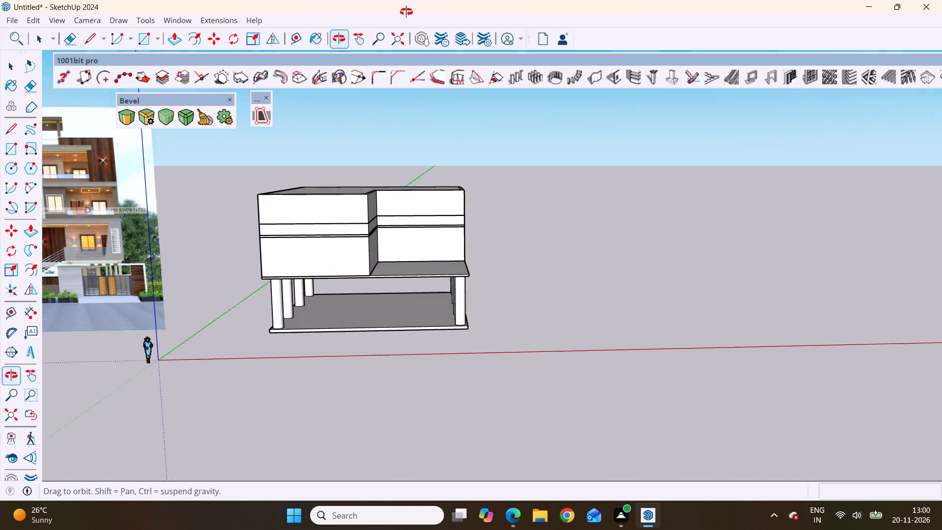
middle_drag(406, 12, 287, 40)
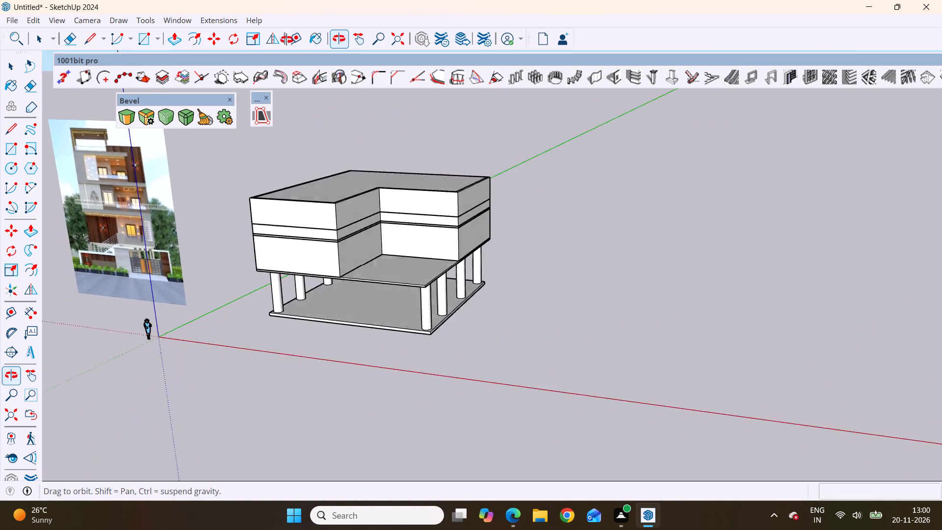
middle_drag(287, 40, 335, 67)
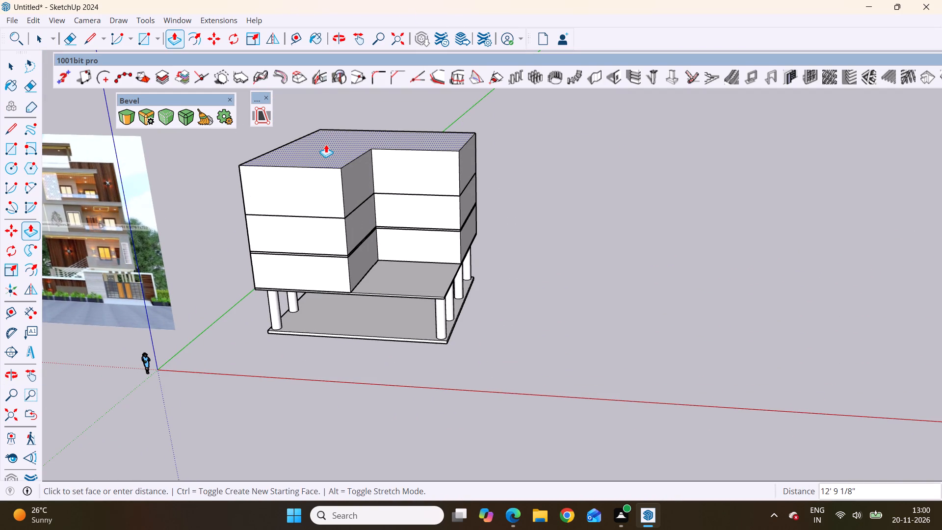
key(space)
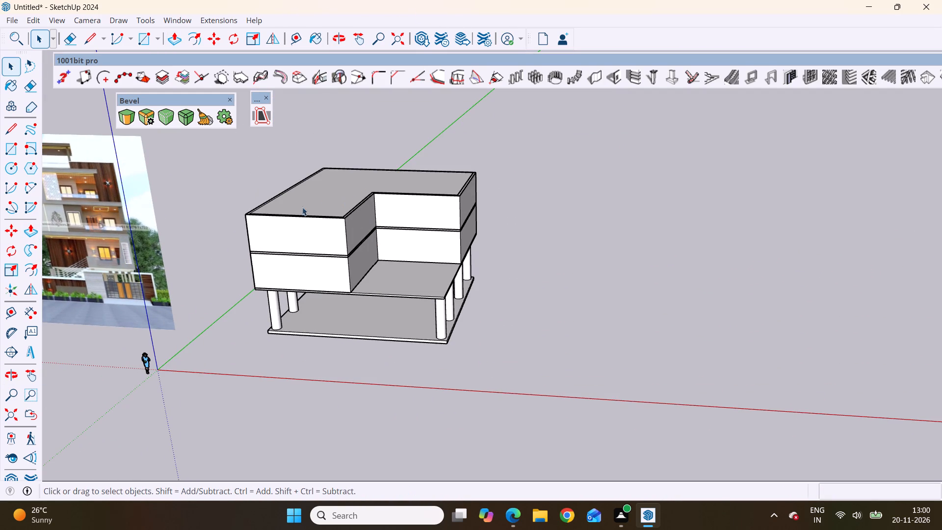
Push/Pull the L-shaped face on top of the upper walls up 6" to form the slab.
middle_drag(303, 247, 398, 251)
double_click(339, 206)
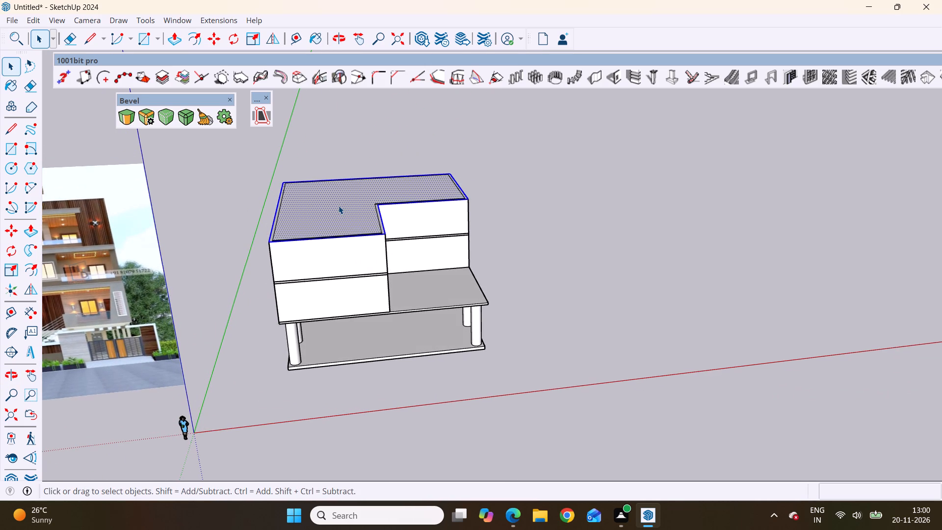
key(p)
click(339, 205)
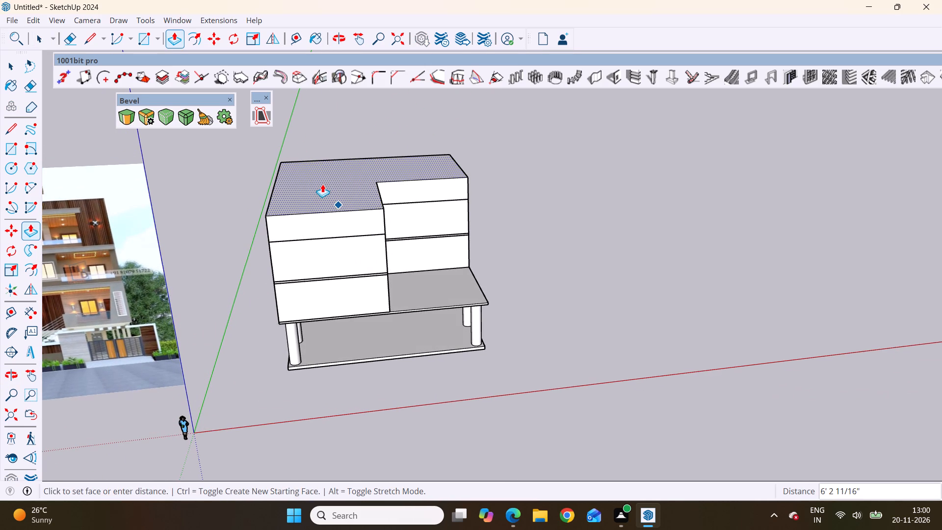
key(6)
key(shift+quotedbl)
key(Return)
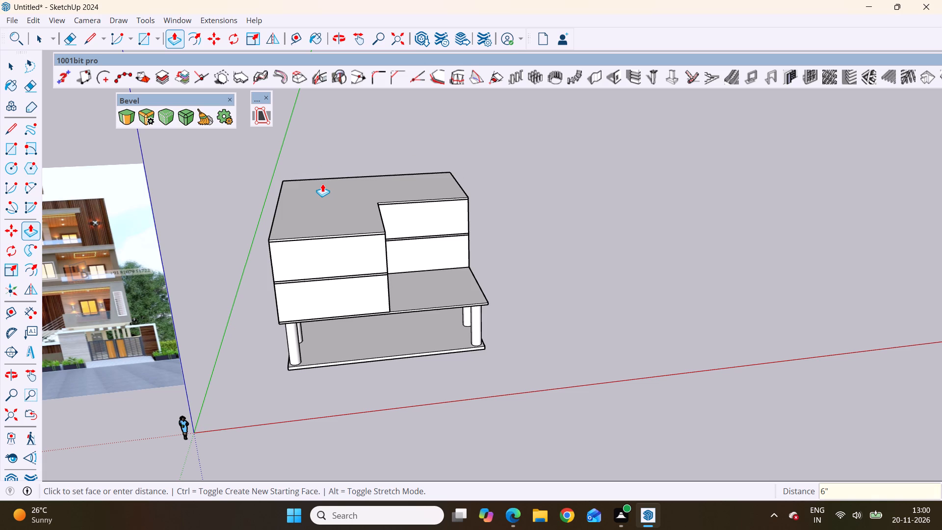
key(space)
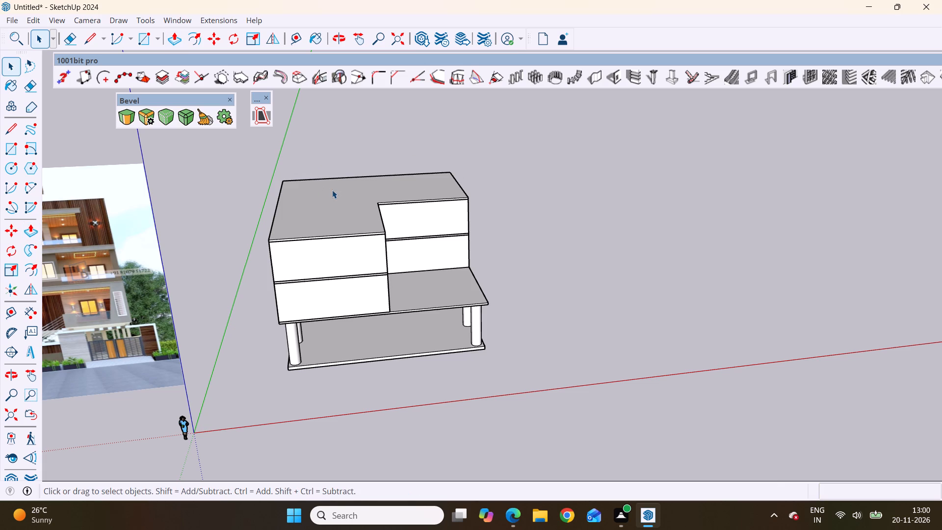
Copy the upper L-shaped wall group by its bottom front corner onto the matching top corner of the new roof slab.
scroll(454, 170, down, 4)
middle_drag(348, 244, 367, 136)
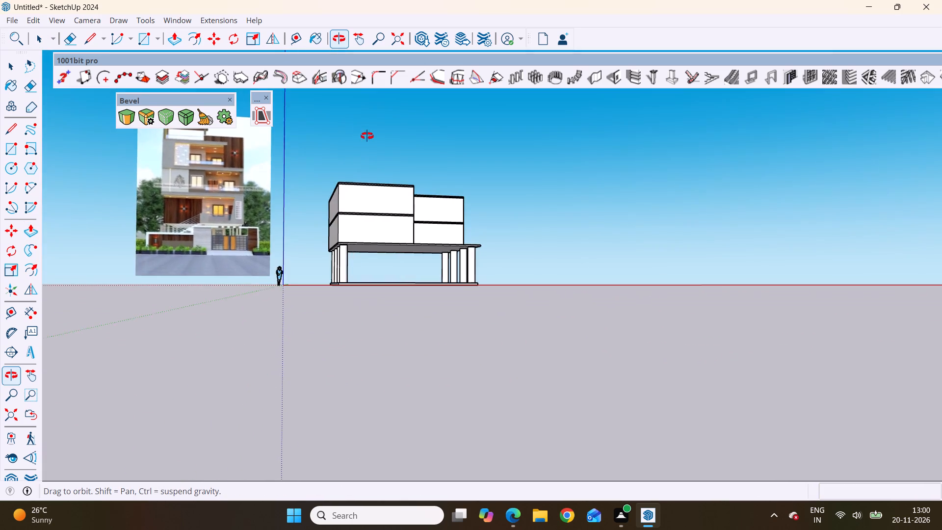
middle_drag(367, 136, 375, 242)
scroll(358, 286, up, 3)
scroll(330, 237, up, 8)
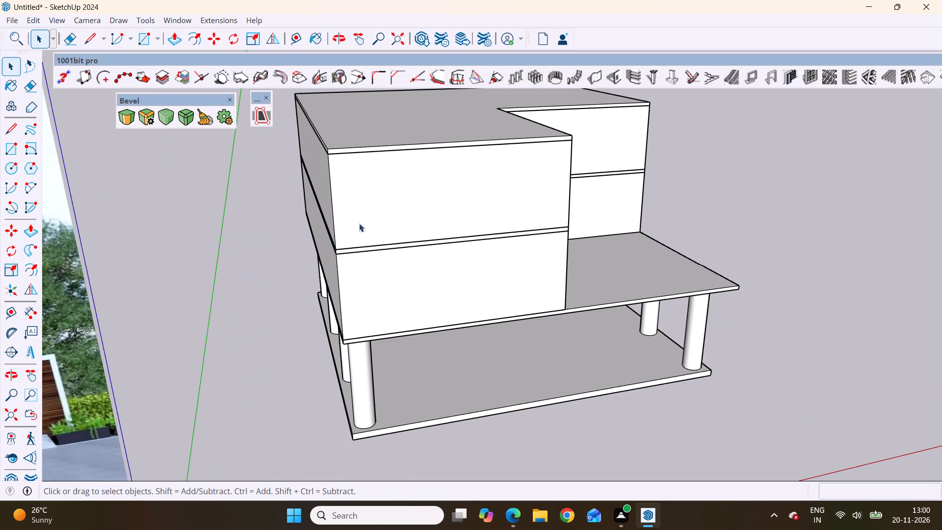
click(379, 215)
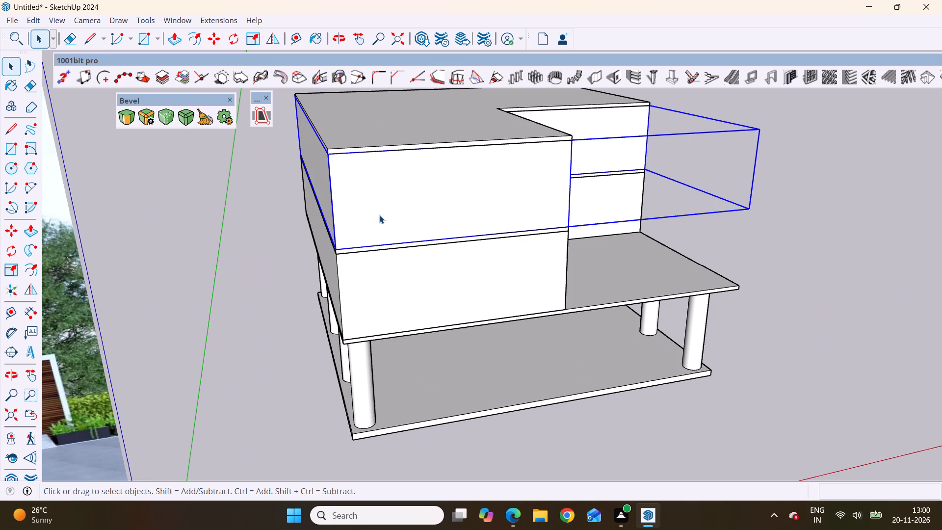
key(m)
scroll(339, 234, up, 4)
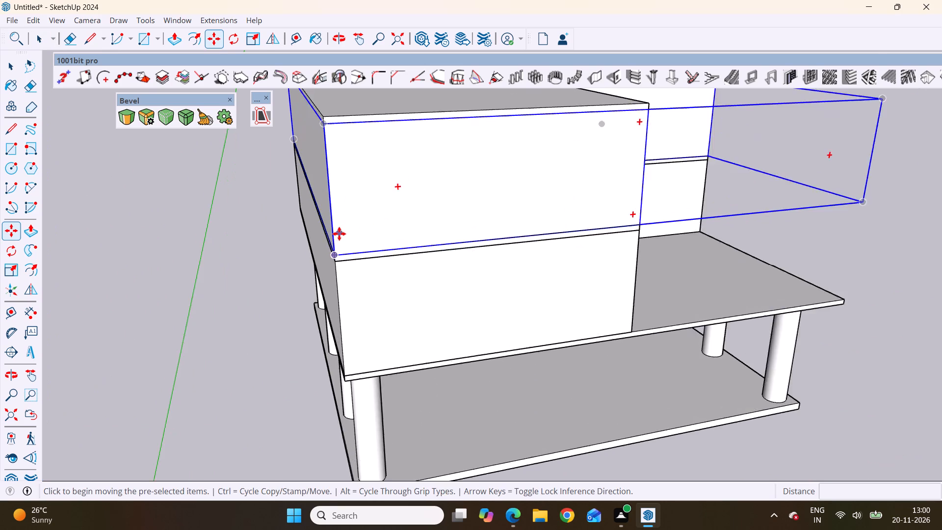
scroll(339, 234, up, 9)
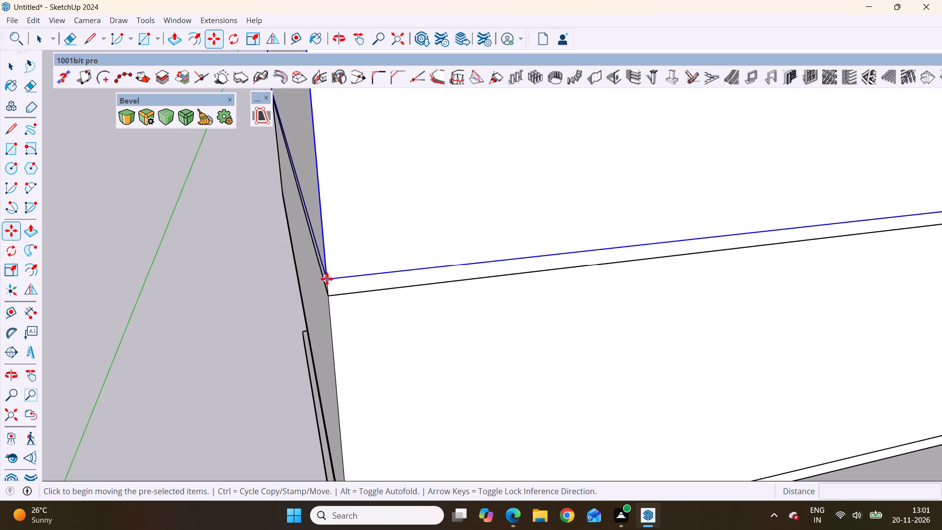
scroll(327, 278, up, 6)
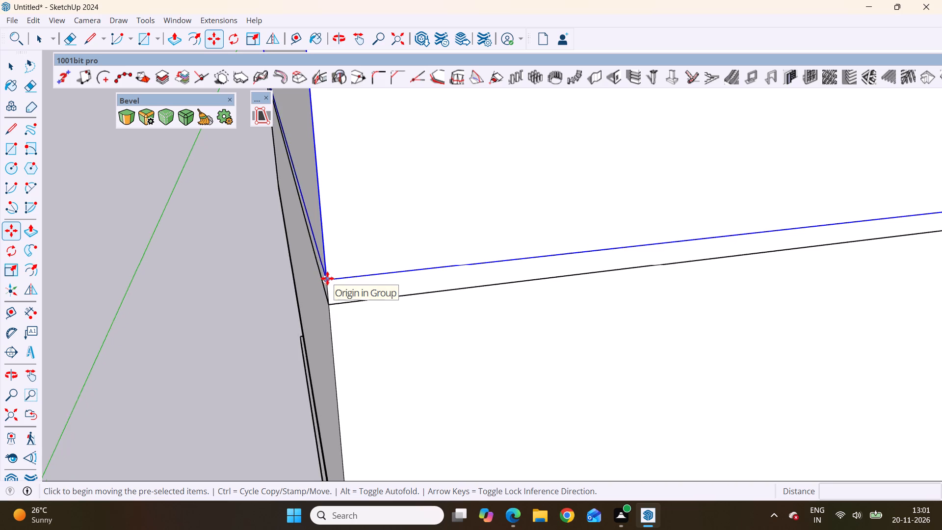
scroll(327, 278, up, 10)
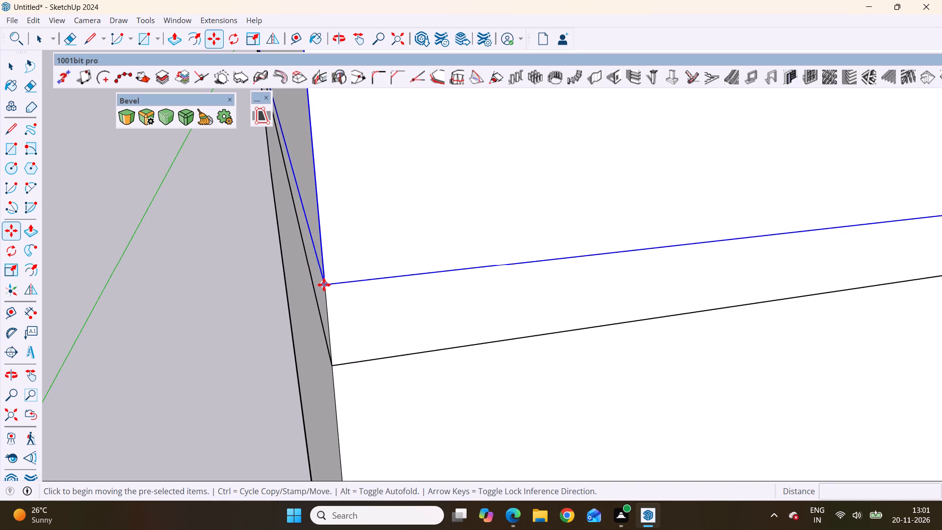
scroll(324, 285, up, 14)
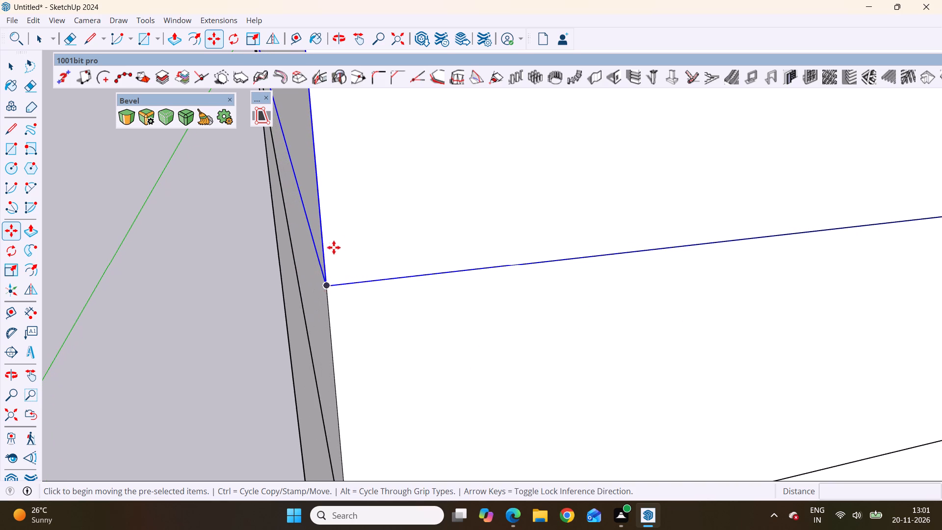
click(326, 287)
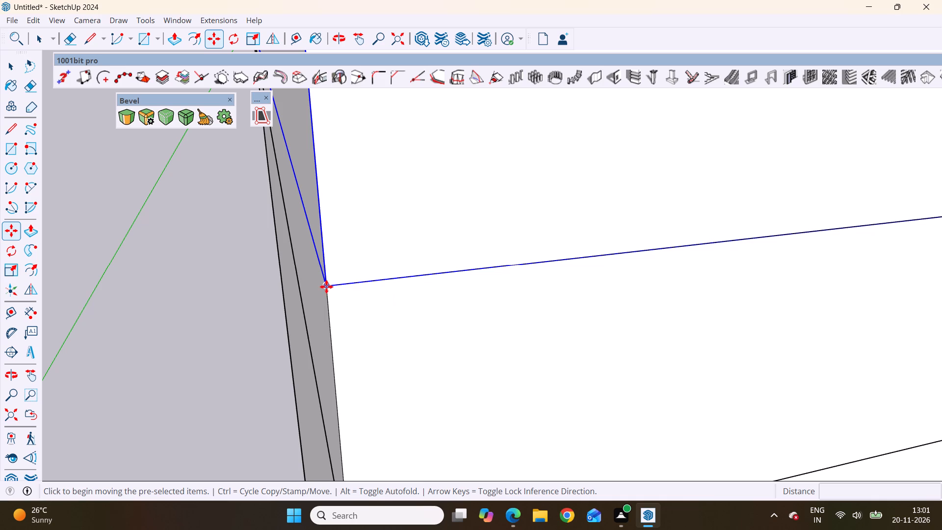
scroll(326, 256, down, 8)
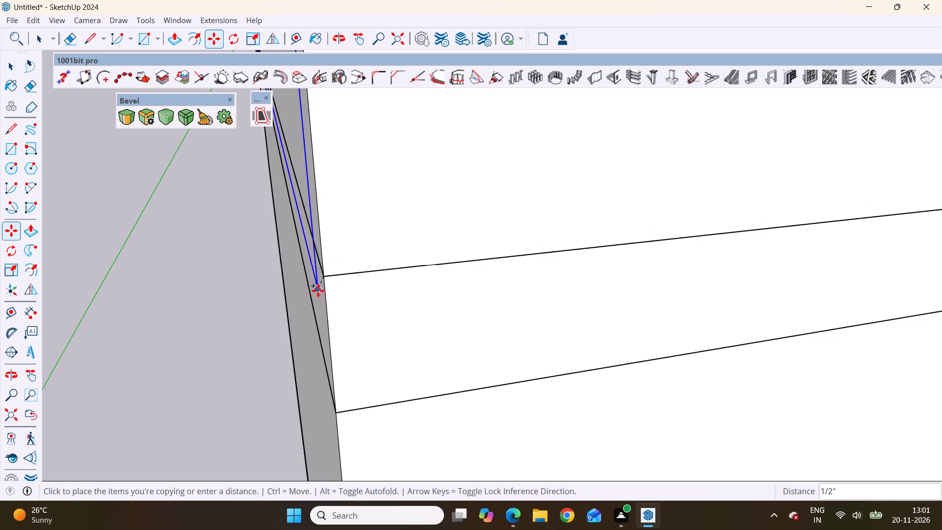
scroll(318, 291, down, 20)
scroll(318, 291, down, 5)
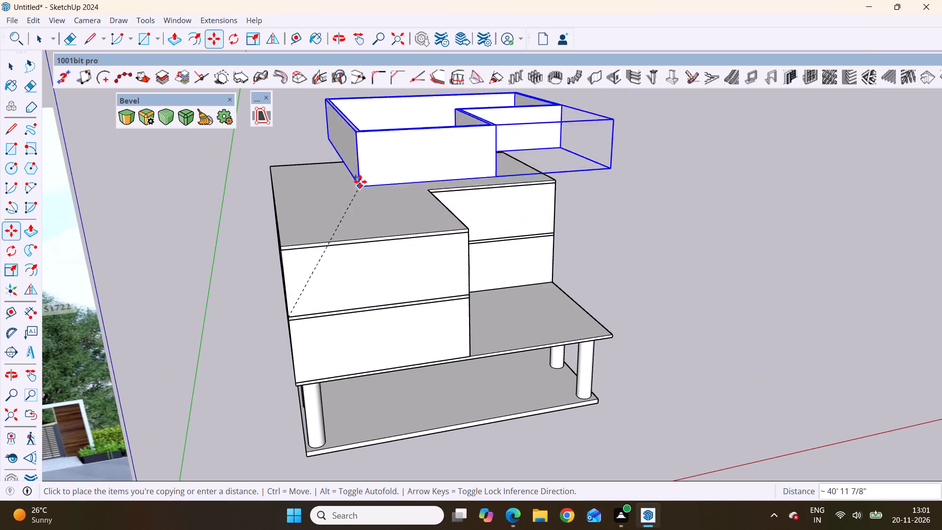
scroll(296, 239, up, 6)
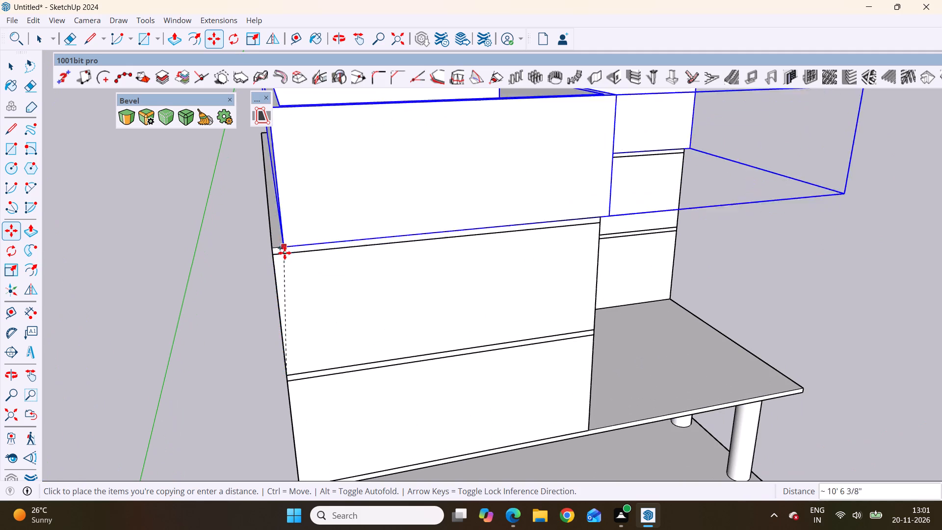
scroll(282, 266, up, 1)
middle_drag(327, 258, 366, 235)
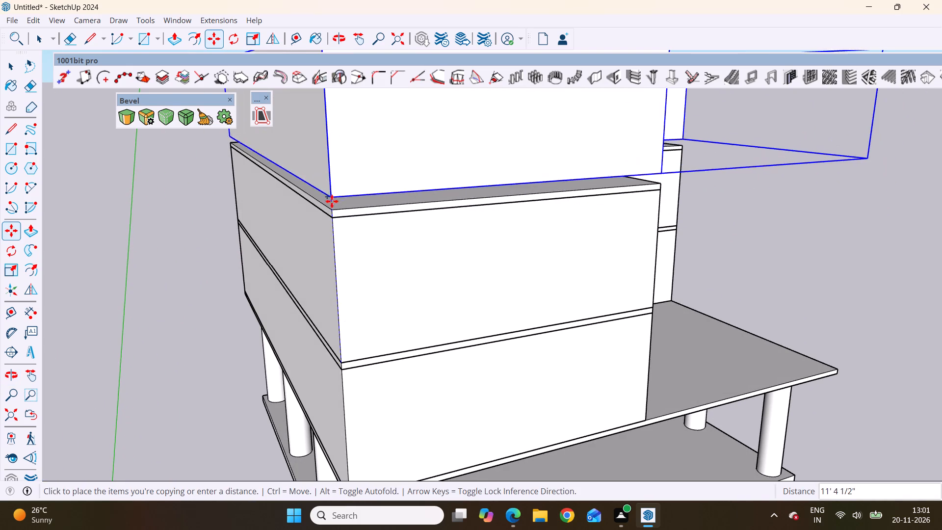
click(330, 209)
scroll(164, 305, down, 2)
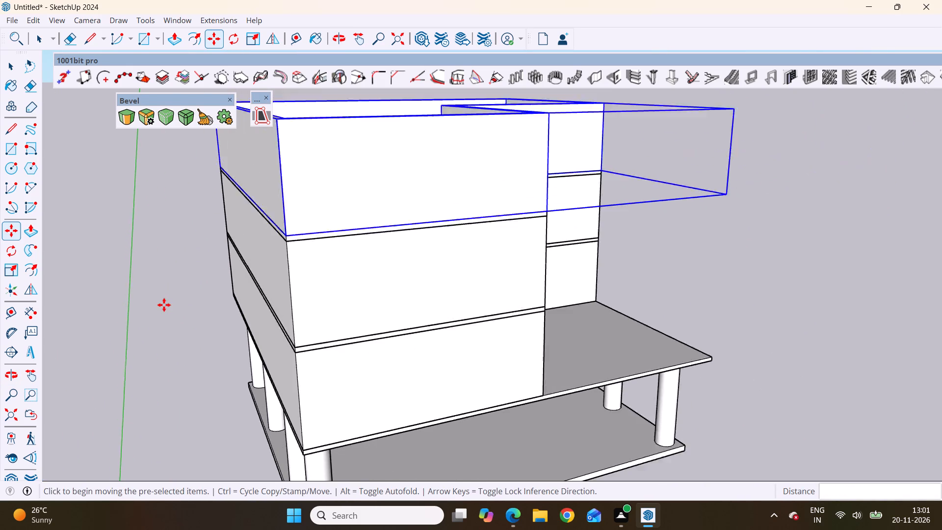
Examine the upper storeys of the reference elevation image and compare them with the stacked wall storeys, leaving nothing selected.
scroll(164, 305, down, 9)
middle_drag(328, 375, 232, 335)
scroll(324, 303, down, 3)
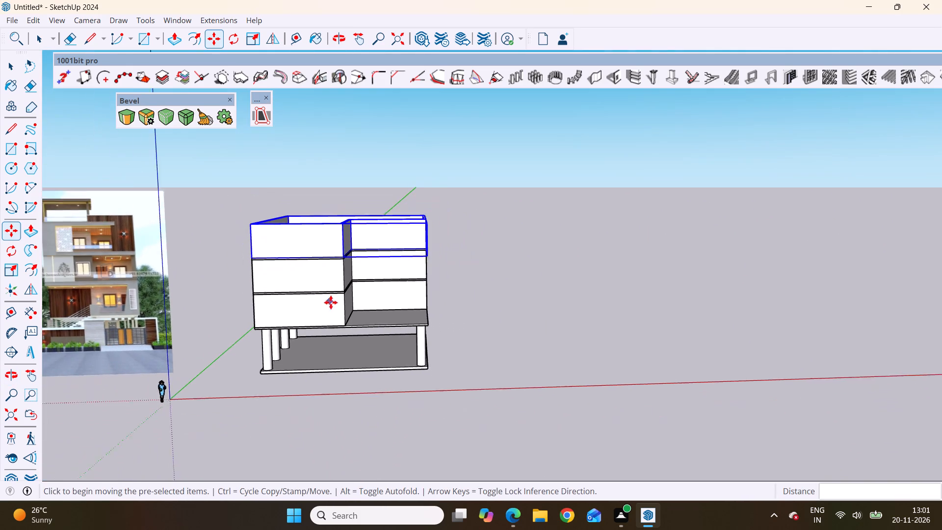
scroll(331, 302, down, 1)
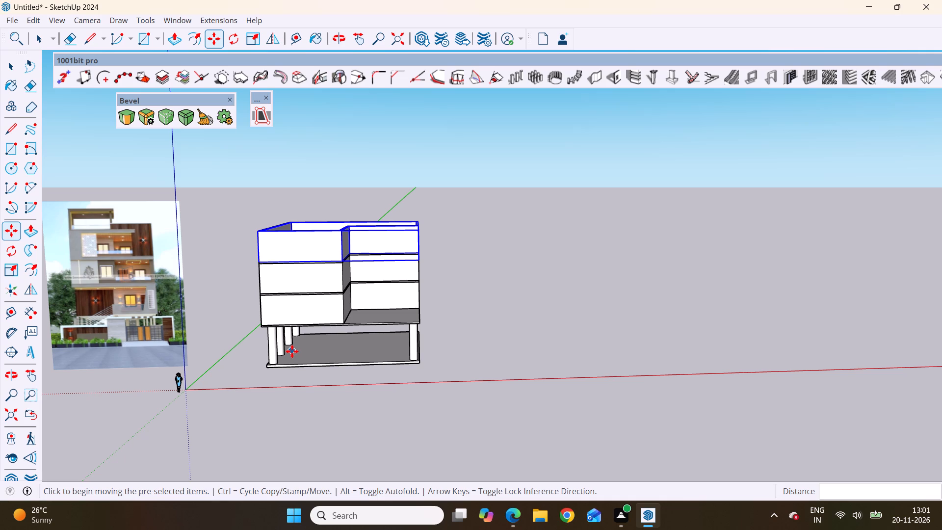
scroll(323, 294, up, 1)
scroll(323, 294, down, 4)
middle_drag(317, 327, 382, 336)
scroll(141, 249, up, 6)
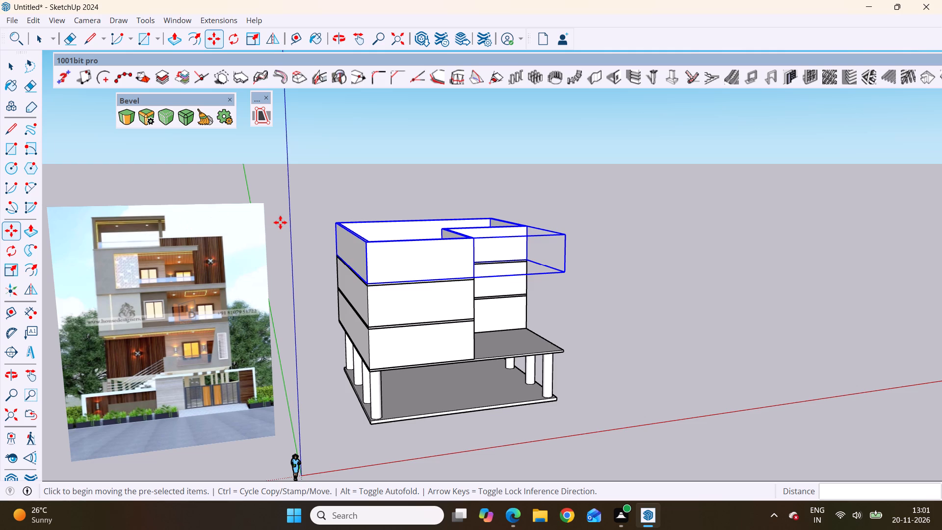
scroll(280, 222, down, 1)
scroll(80, 250, up, 2)
scroll(164, 239, up, 6)
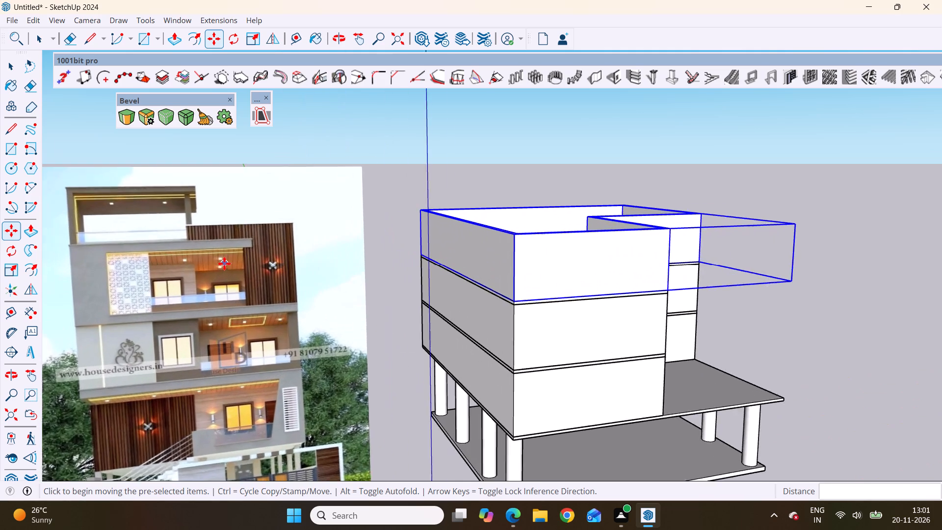
scroll(225, 255, up, 3)
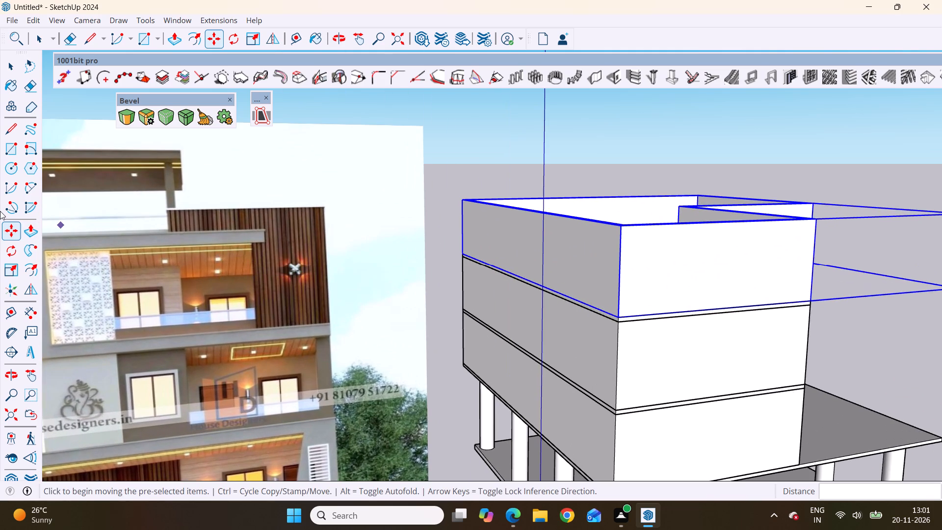
scroll(0, 205, down, 4)
scroll(109, 218, down, 3)
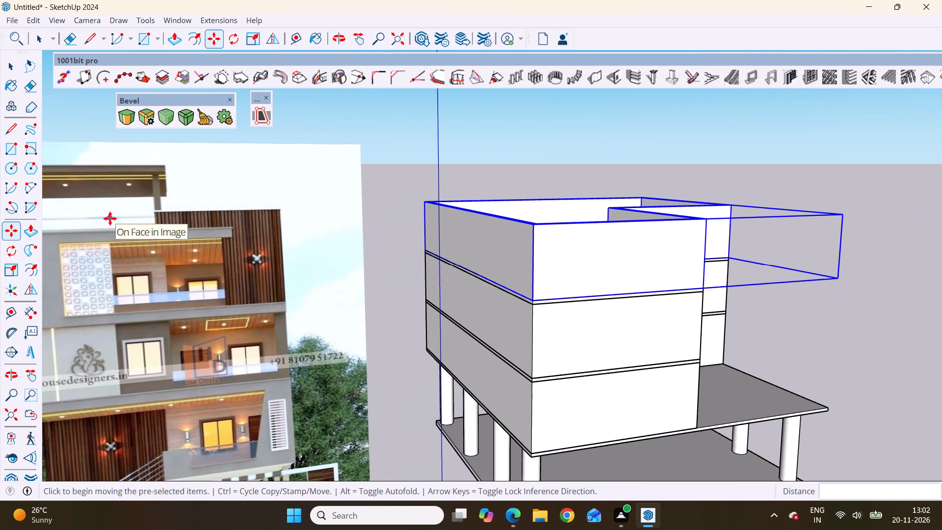
scroll(98, 257, up, 3)
scroll(149, 176, down, 1)
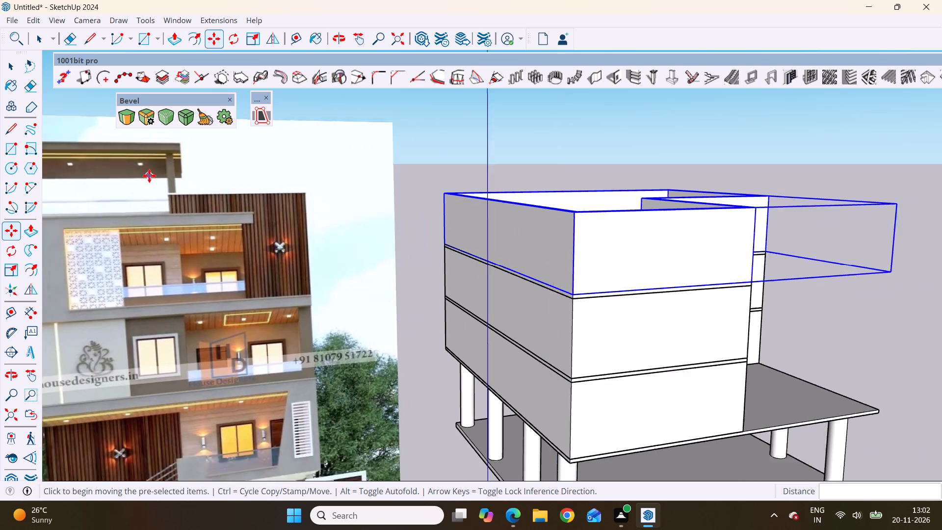
scroll(149, 176, down, 9)
scroll(432, 231, down, 1)
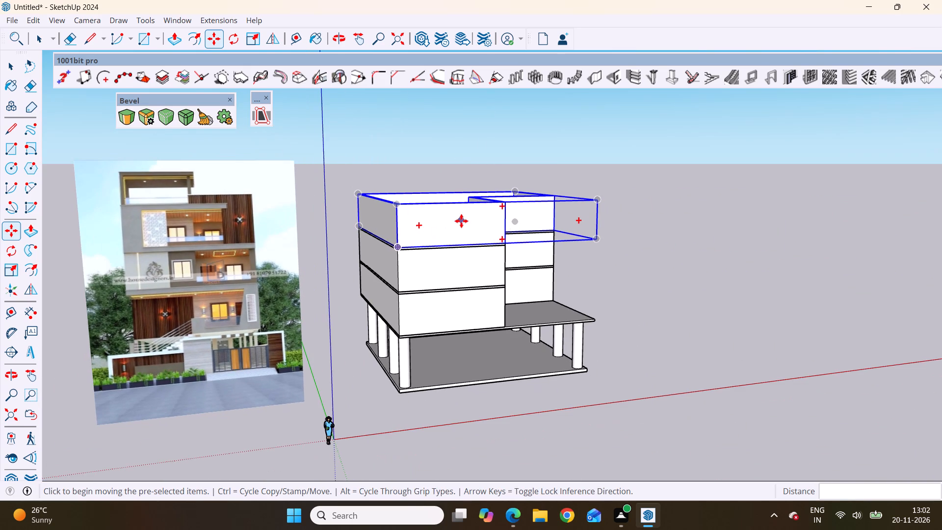
middle_drag(461, 221, 406, 322)
scroll(432, 238, up, 4)
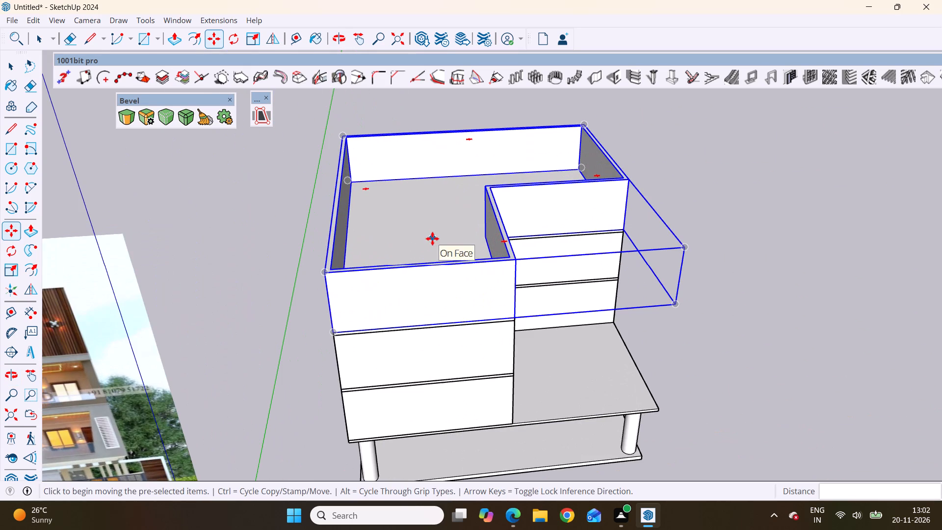
key(space)
scroll(397, 210, down, 4)
click(595, 152)
Draw a 26' 6" by 56' 6" rectangle across the top of the newly copied walls, covering the long wing of the L.
scroll(456, 231, up, 2)
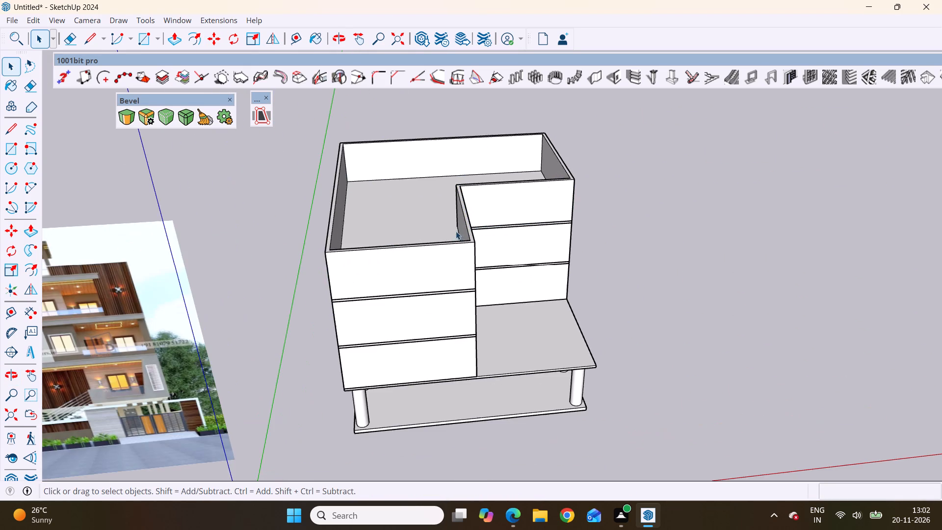
middle_drag(371, 224, 389, 101)
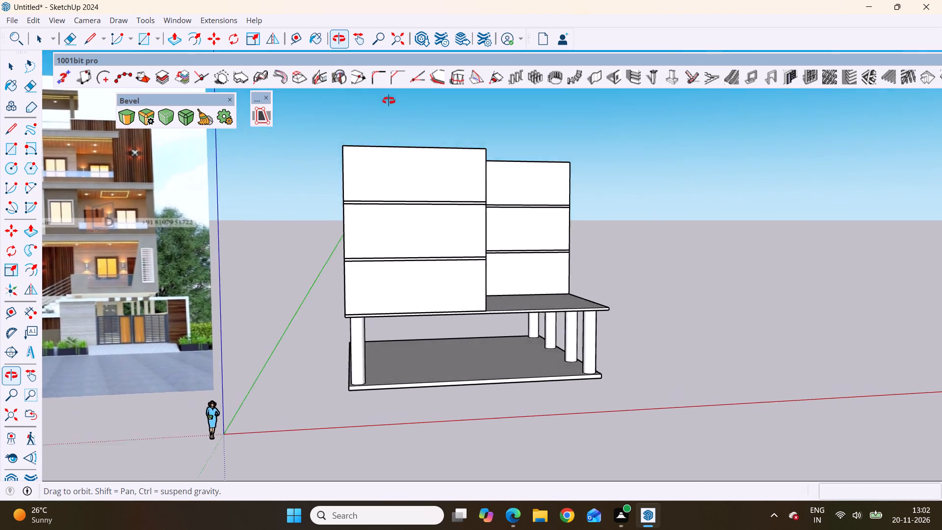
middle_drag(389, 101, 349, 277)
scroll(349, 277, up, 1)
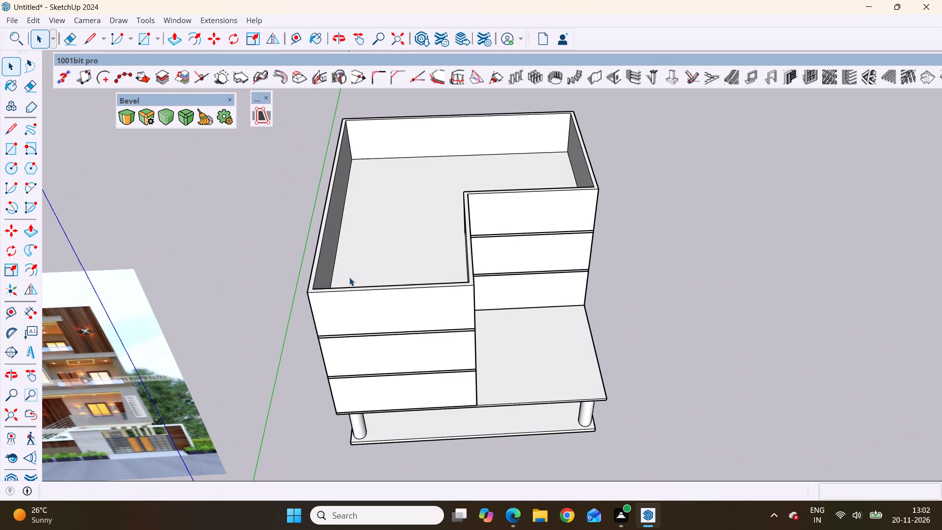
scroll(349, 277, down, 3)
scroll(324, 188, up, 1)
middle_drag(342, 194, 374, 208)
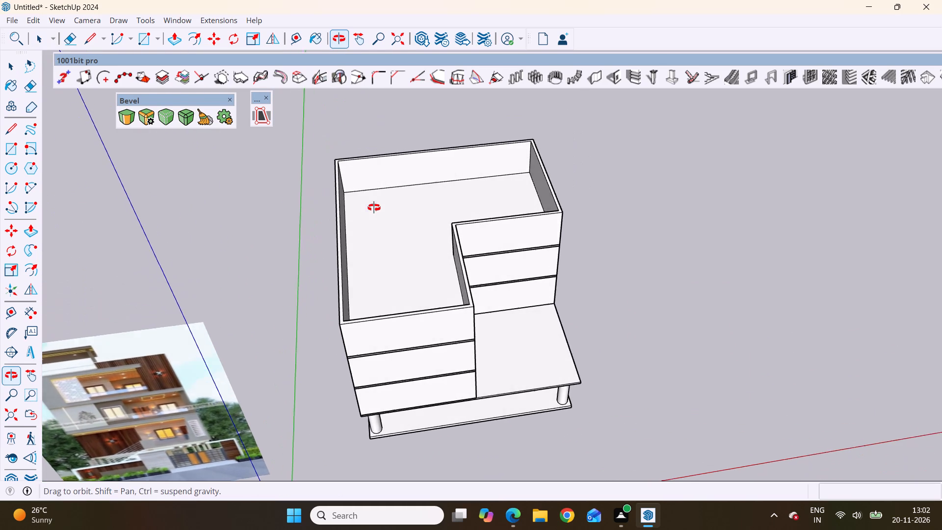
middle_drag(374, 208, 377, 210)
key(r)
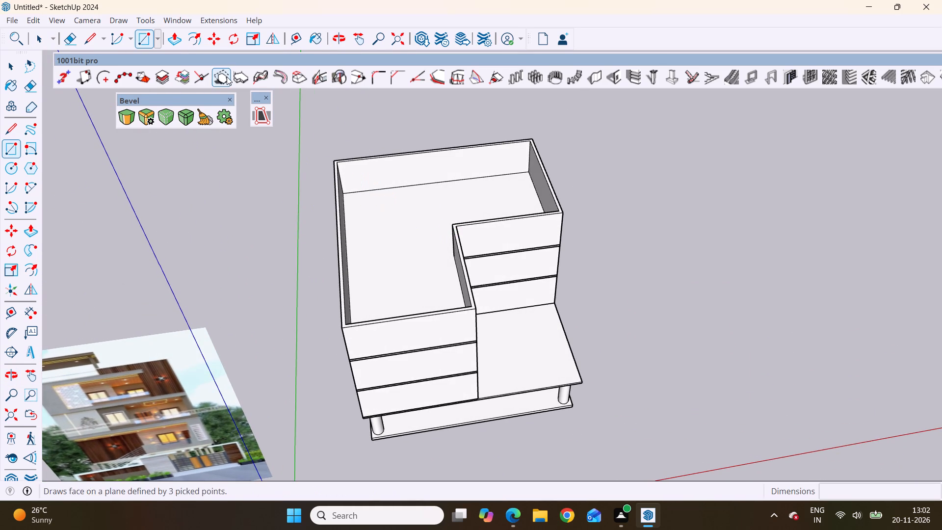
scroll(347, 166, up, 6)
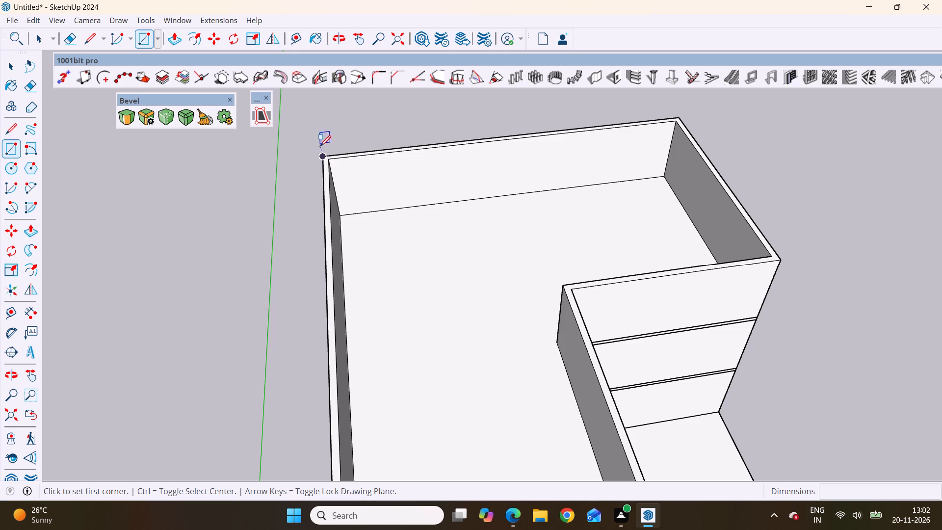
drag(322, 156, 327, 158)
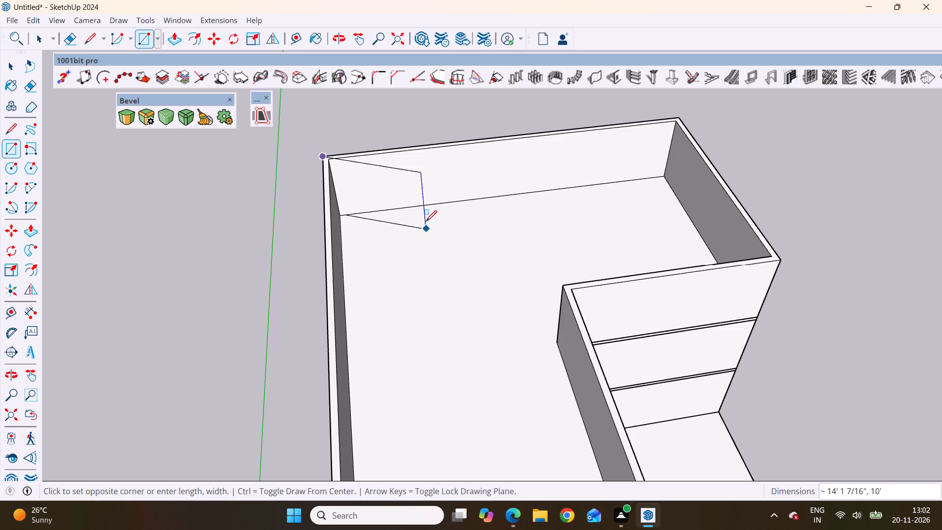
scroll(368, 141, down, 7)
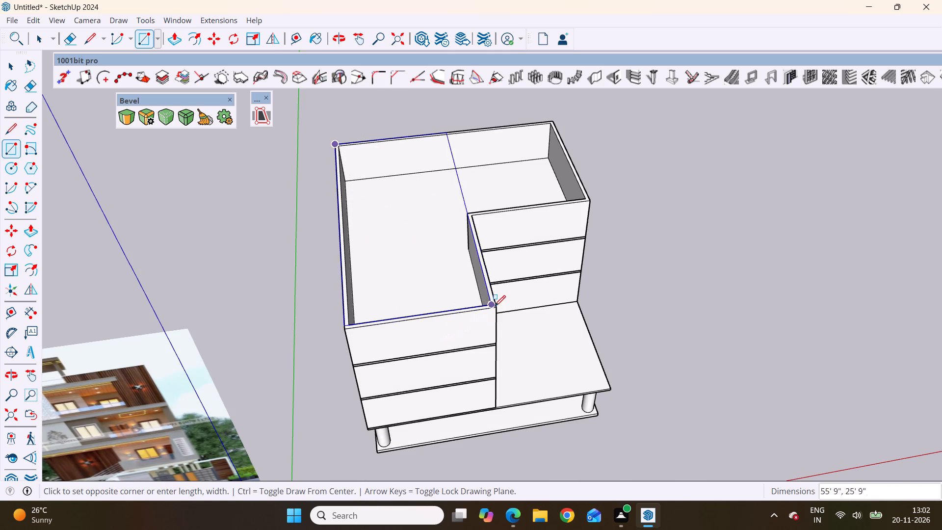
scroll(495, 305, up, 3)
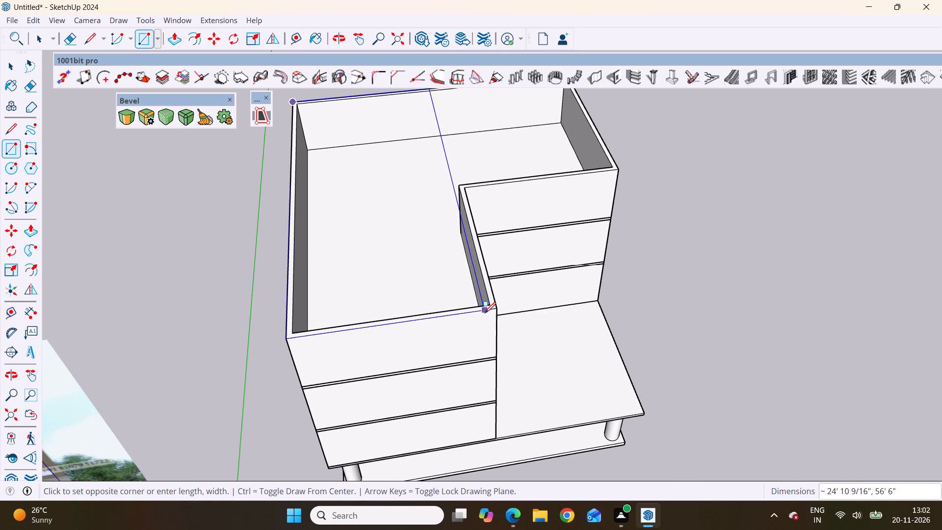
click(495, 309)
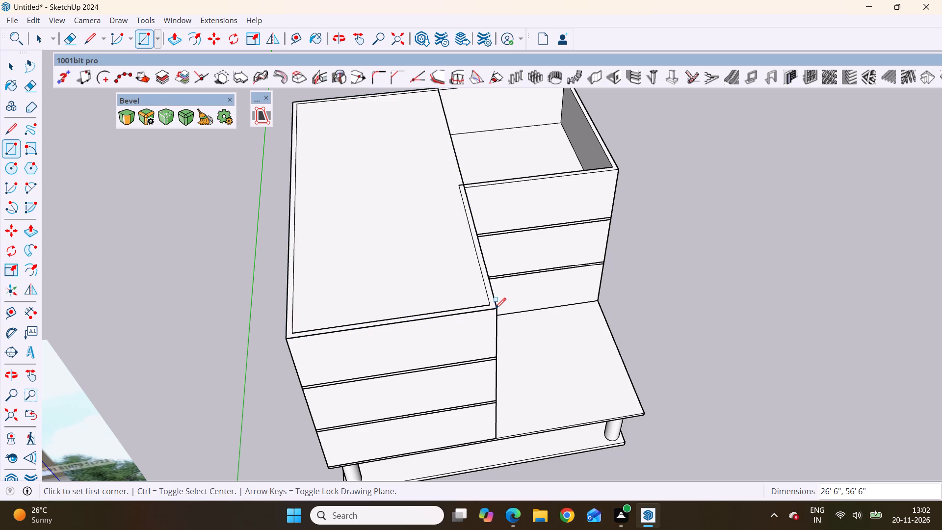
Draw a 25' by 30' 9" rectangle across the top walls, covering the open short wing of the L.
scroll(128, 284, down, 7)
scroll(313, 131, up, 8)
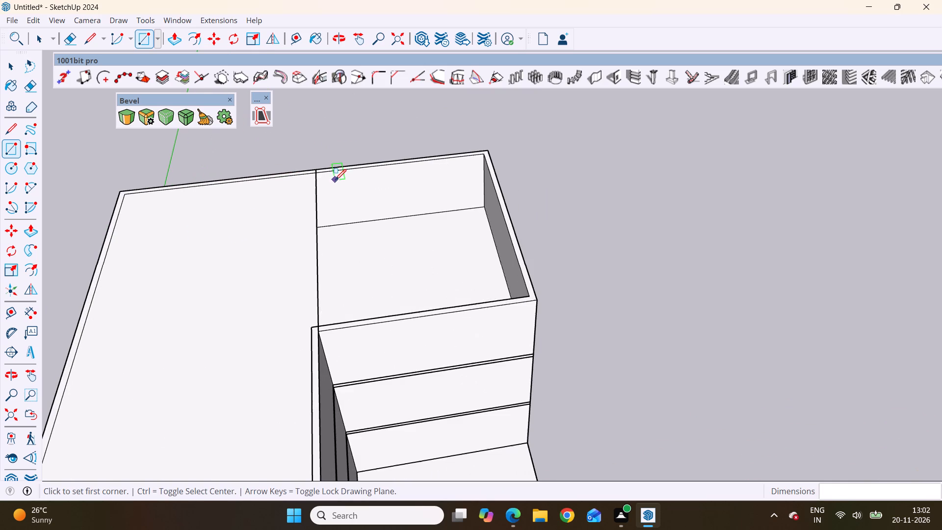
scroll(0, 158, down, 4)
scroll(457, 139, down, 4)
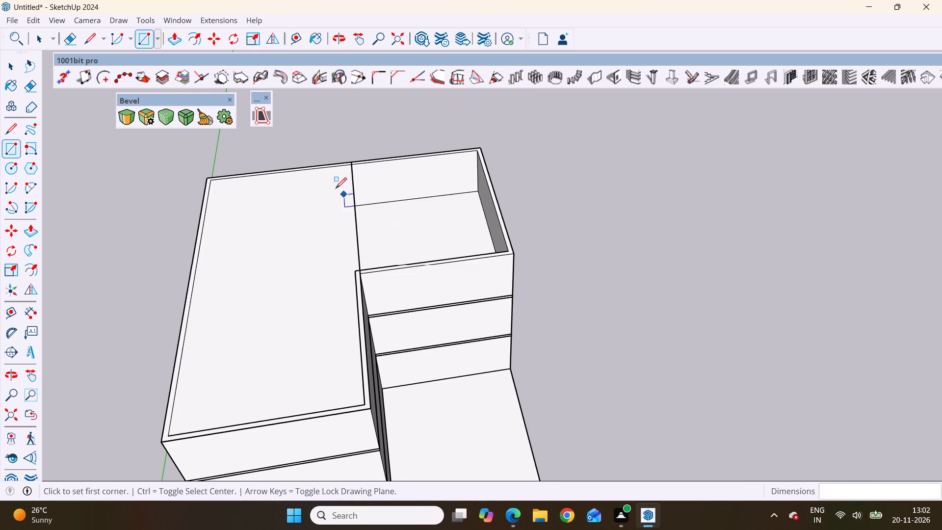
middle_drag(367, 188, 401, 203)
middle_drag(392, 199, 378, 194)
scroll(366, 178, up, 7)
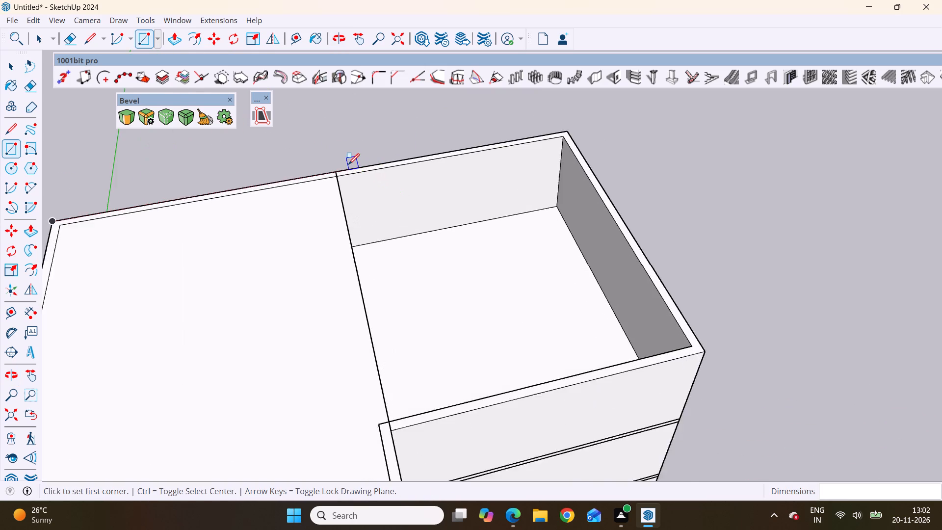
scroll(348, 164, up, 9)
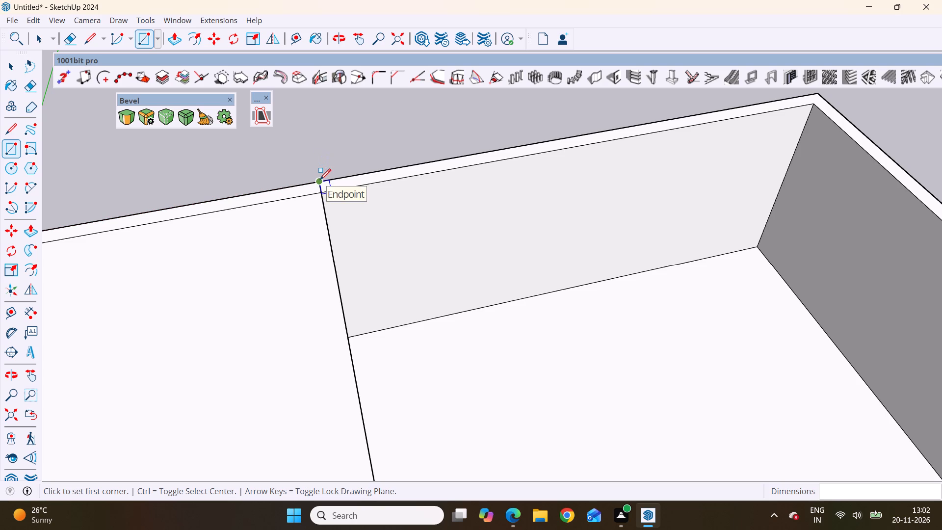
click(317, 181)
scroll(268, 118, down, 4)
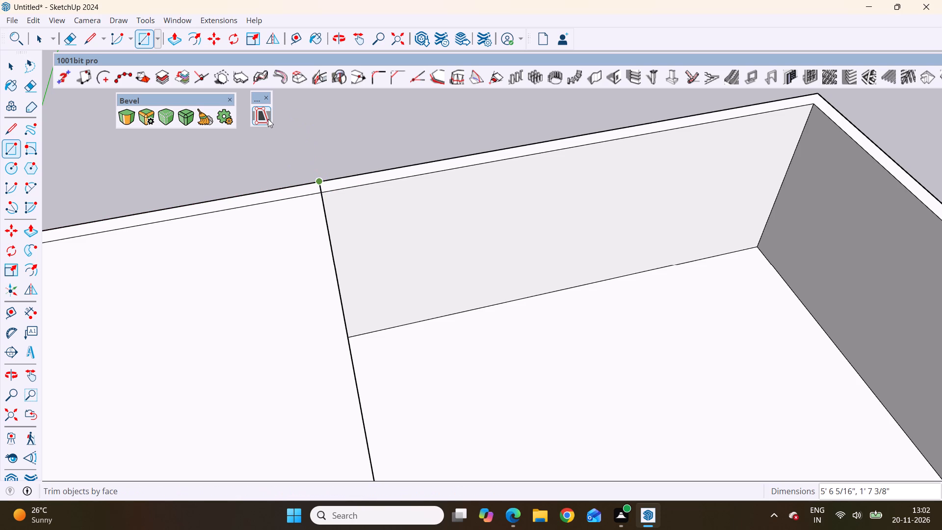
scroll(268, 119, down, 5)
scroll(320, 177, down, 3)
scroll(287, 156, down, 13)
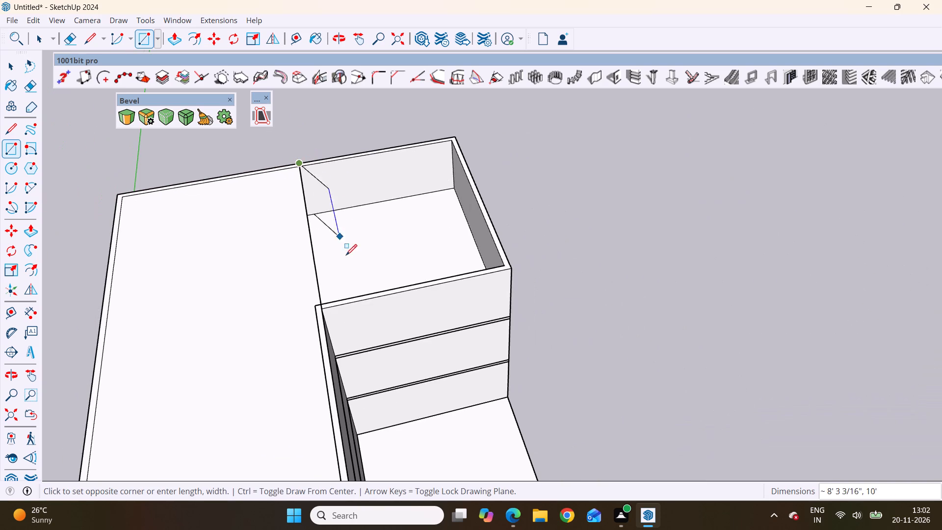
click(508, 270)
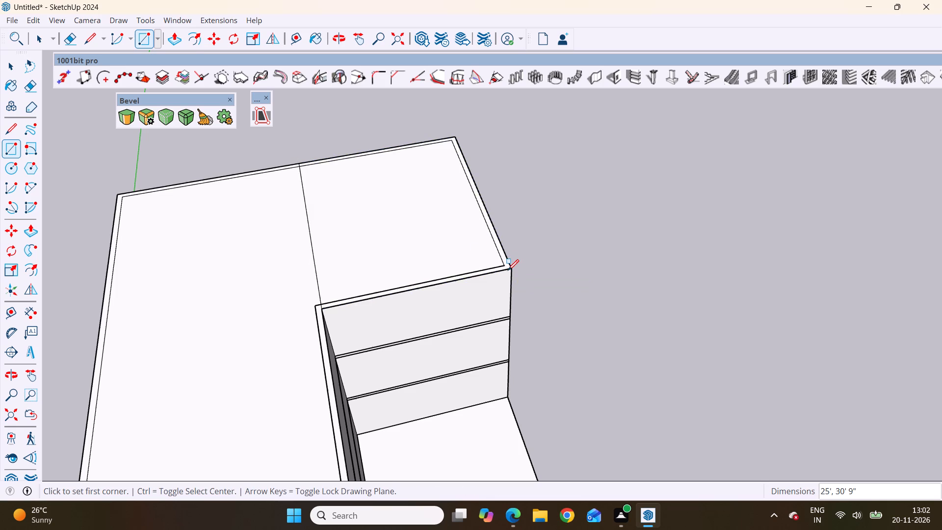
Delete the dividing edge between the two top rectangles to merge them into one L-shaped face.
scroll(422, 223, down, 4)
scroll(444, 258, down, 2)
middle_drag(369, 273, 351, 217)
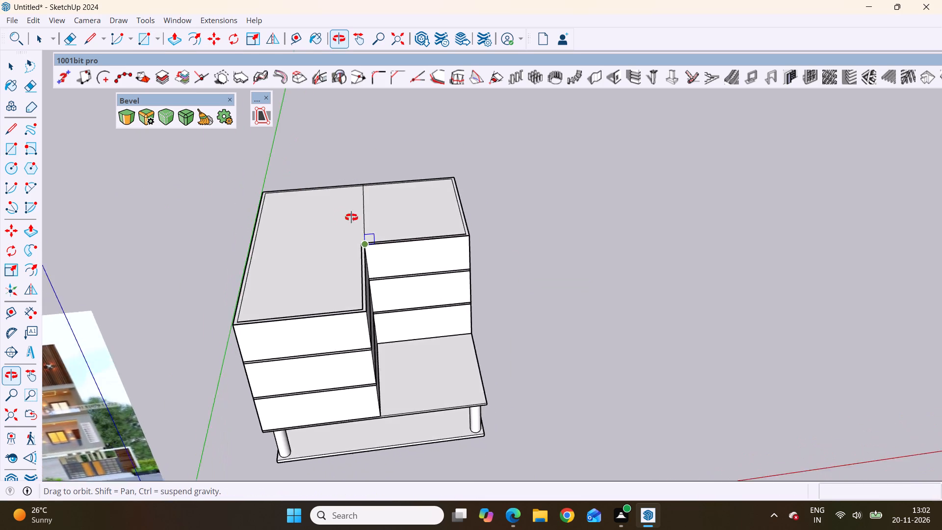
middle_drag(351, 217, 364, 221)
scroll(367, 224, up, 4)
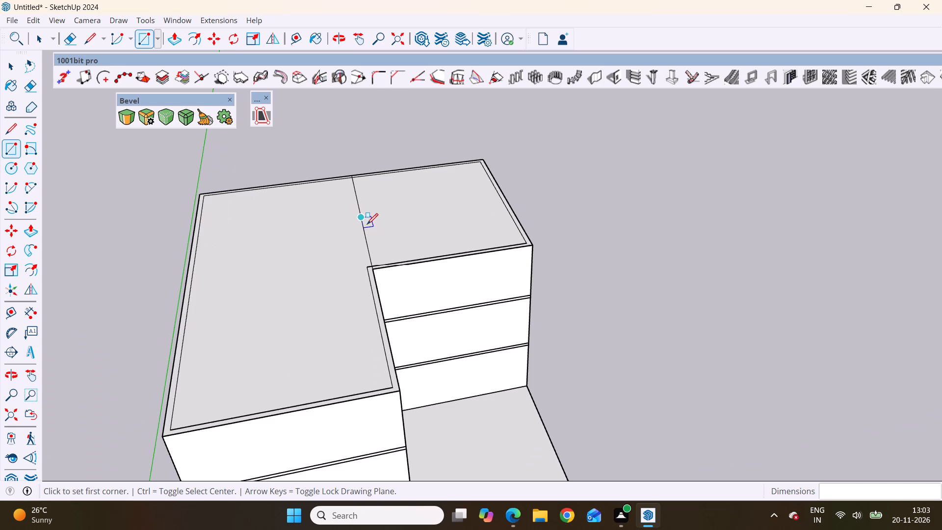
key(space)
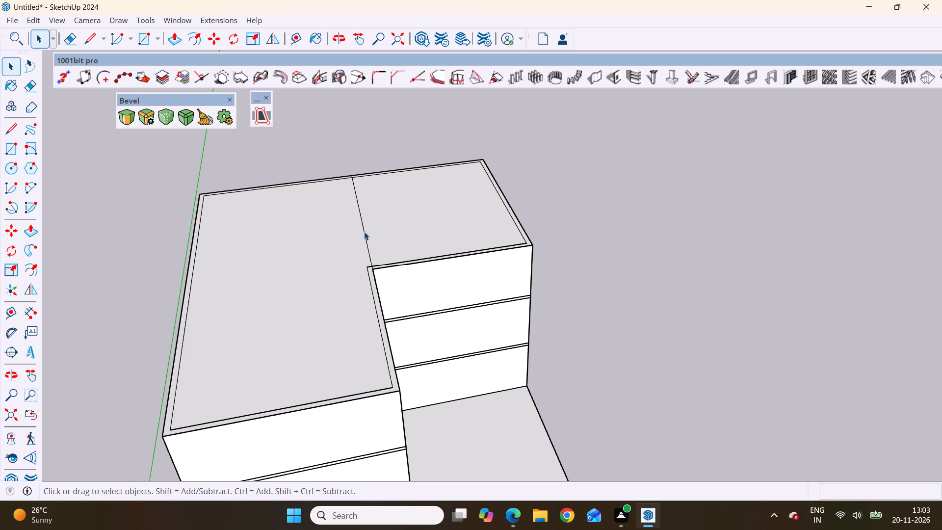
click(365, 232)
key(Delete)
Examine the reference elevation's lower storeys, including the first-floor balcony, window and slatted panel, and compare them with the modelled storeys.
scroll(353, 238, down, 8)
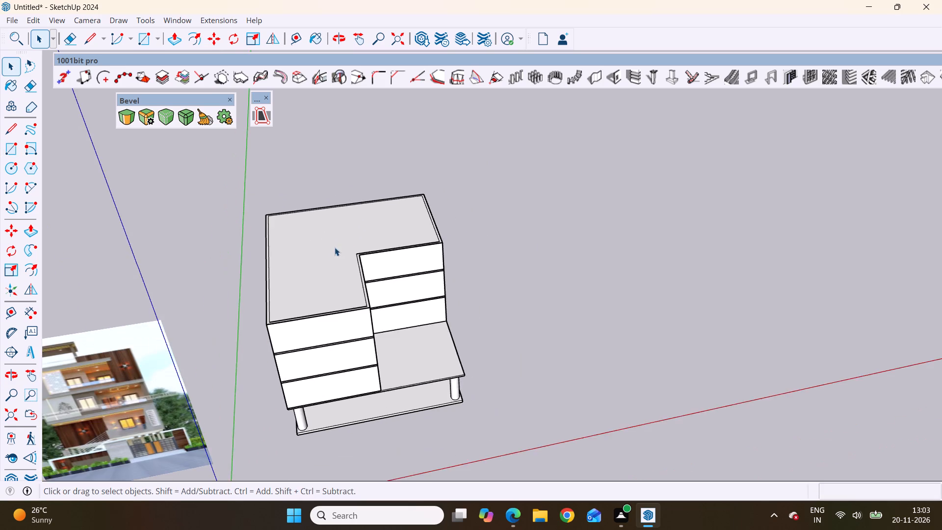
scroll(439, 268, down, 6)
middle_drag(15, 338, 0, 212)
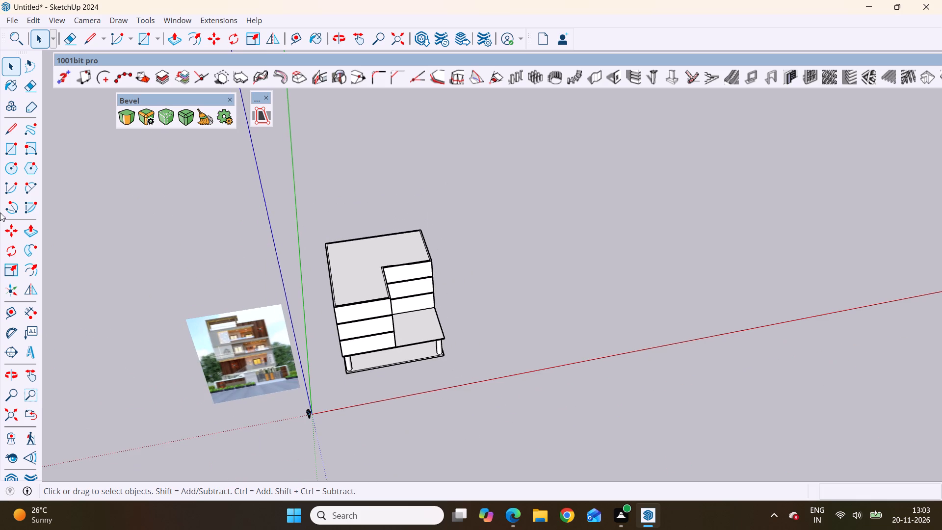
middle_drag(0, 212, 55, 53)
scroll(427, 243, down, 3)
middle_drag(428, 322, 410, 194)
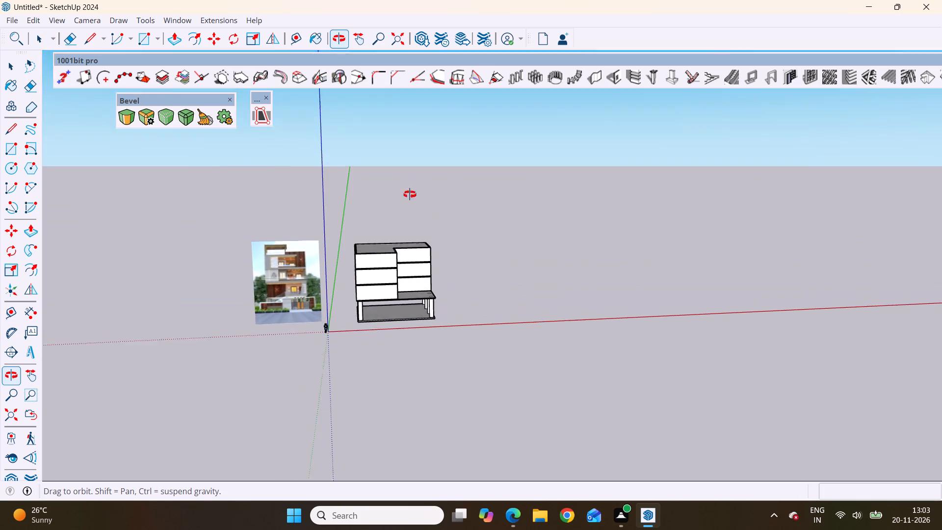
middle_drag(410, 194, 410, 211)
scroll(361, 258, up, 13)
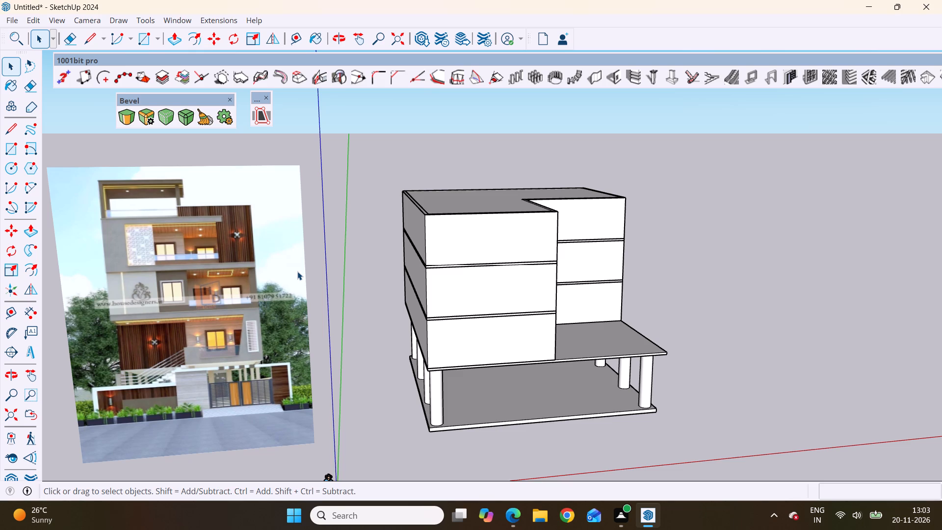
scroll(297, 271, down, 1)
scroll(341, 263, down, 4)
middle_drag(418, 306, 393, 258)
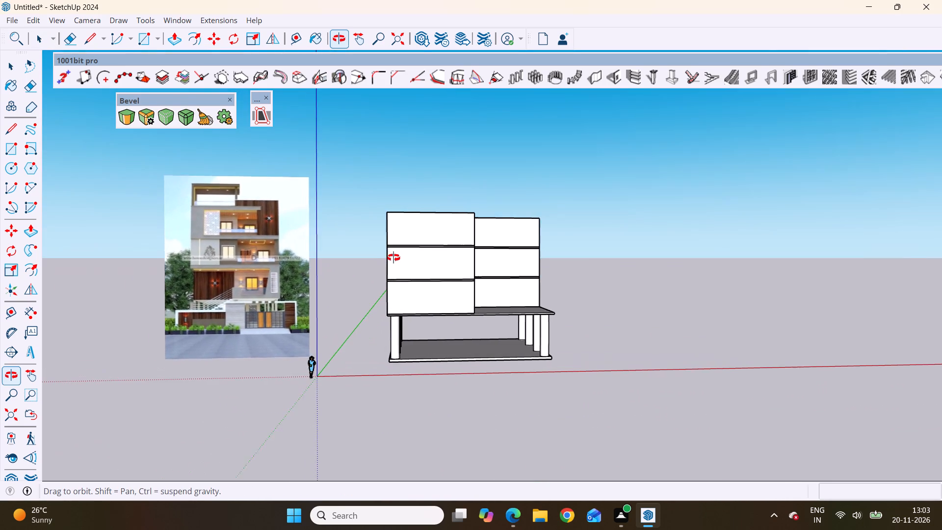
middle_drag(393, 258, 394, 259)
scroll(277, 300, up, 5)
scroll(251, 267, up, 3)
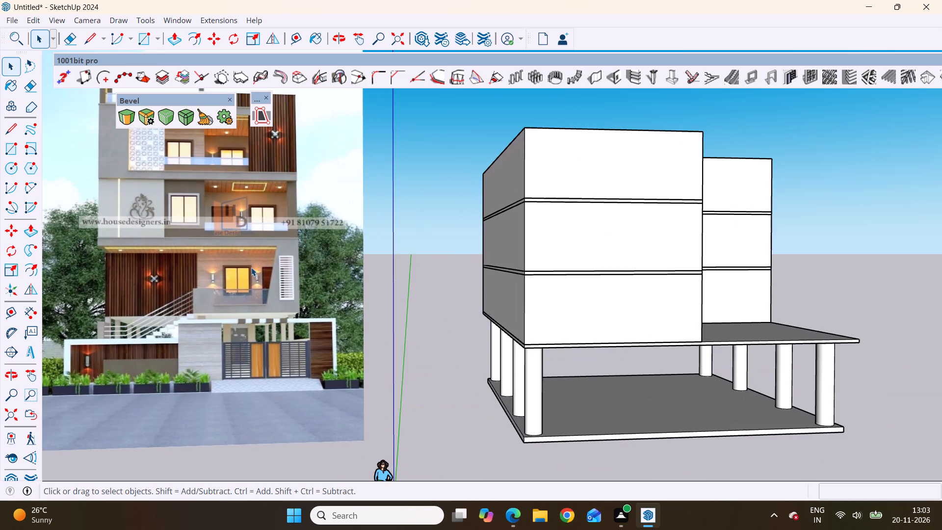
scroll(238, 271, up, 9)
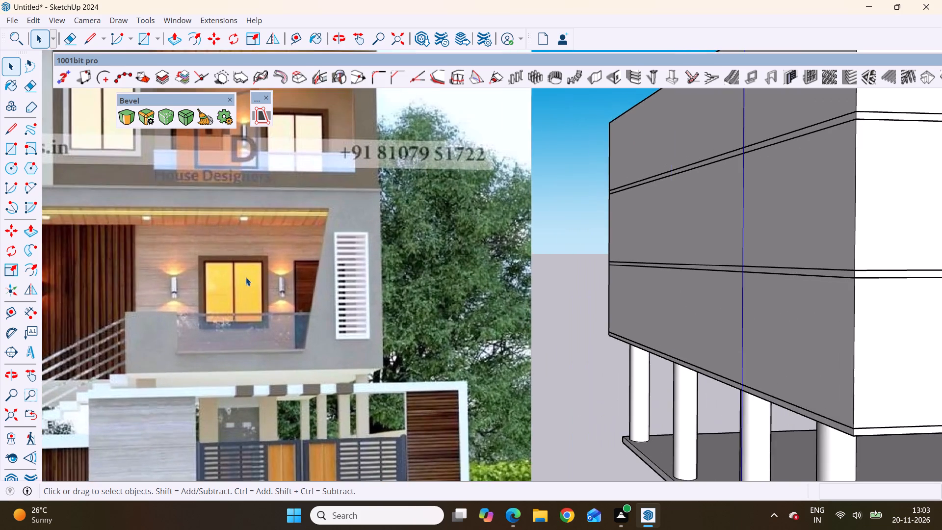
middle_drag(283, 287, 333, 293)
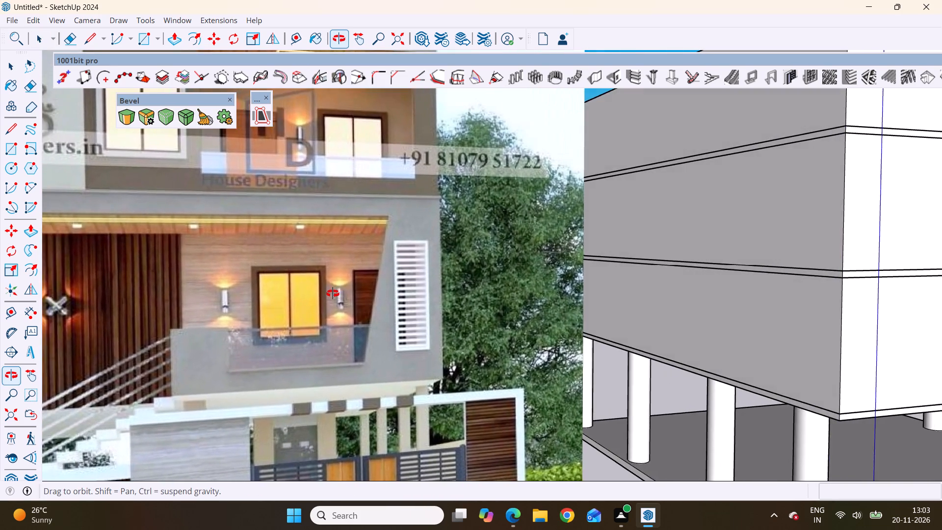
middle_drag(333, 293, 297, 280)
scroll(297, 281, up, 1)
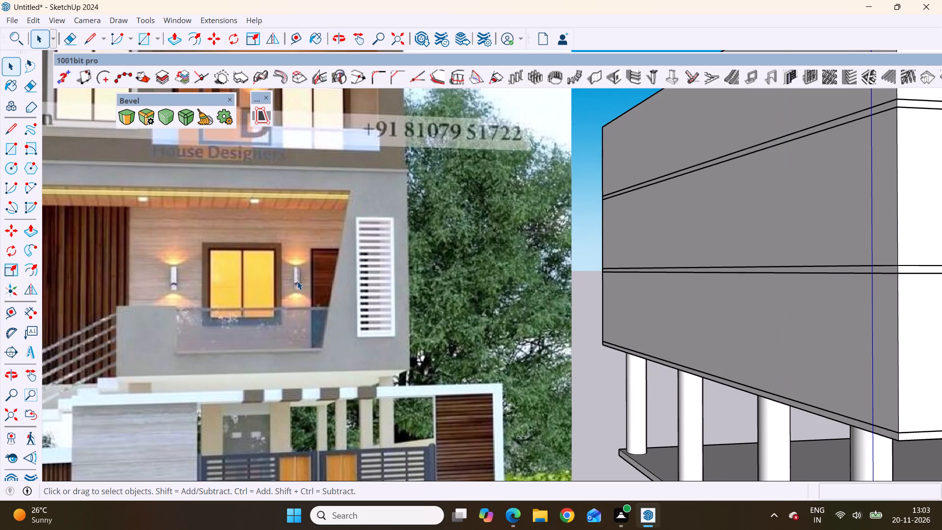
scroll(170, 273, down, 20)
scroll(170, 273, down, 2)
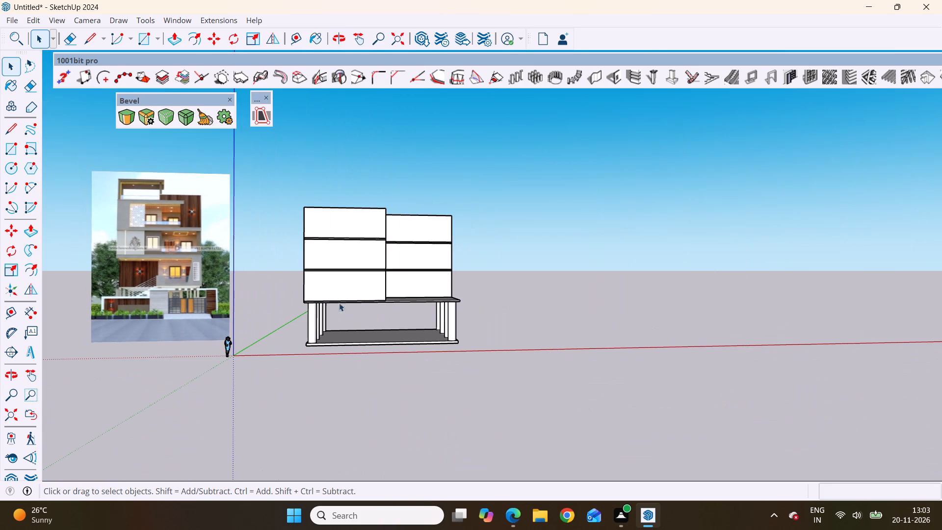
Open the lowest L-shaped wall group for editing and select the recessed front wall face above the terrace slab.
scroll(424, 284, up, 3)
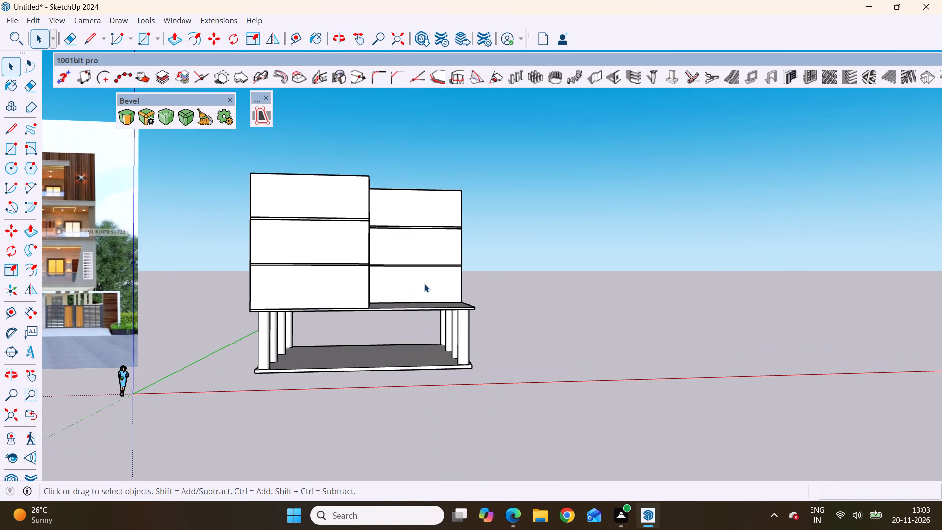
scroll(453, 283, up, 4)
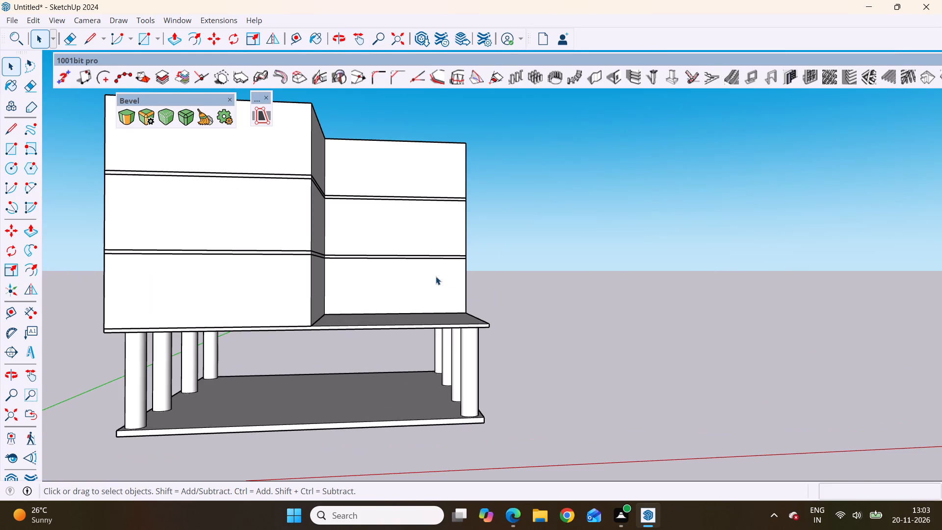
click(436, 276)
double_click(436, 276)
scroll(436, 276, up, 3)
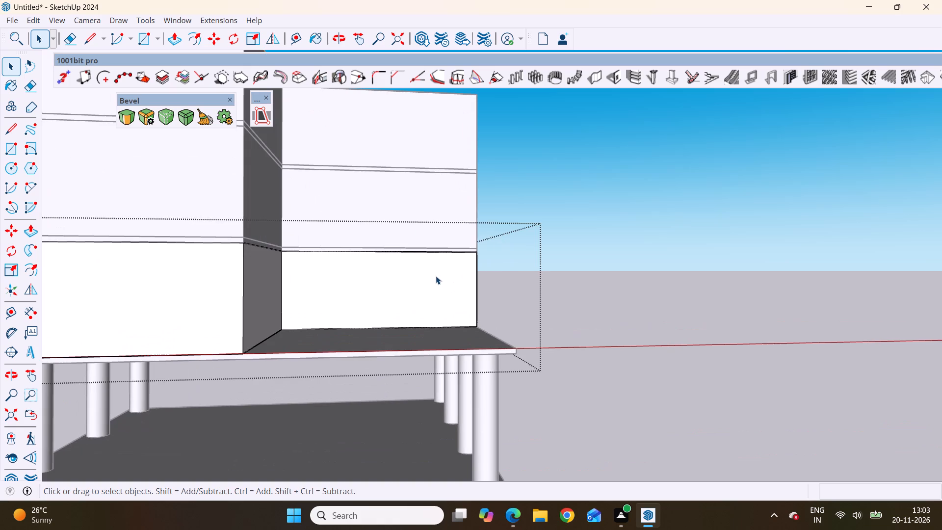
click(436, 276)
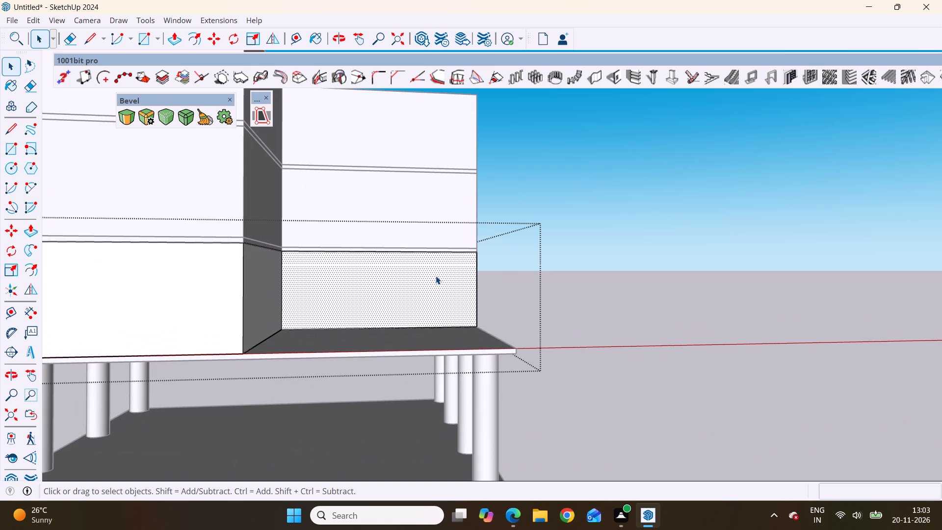
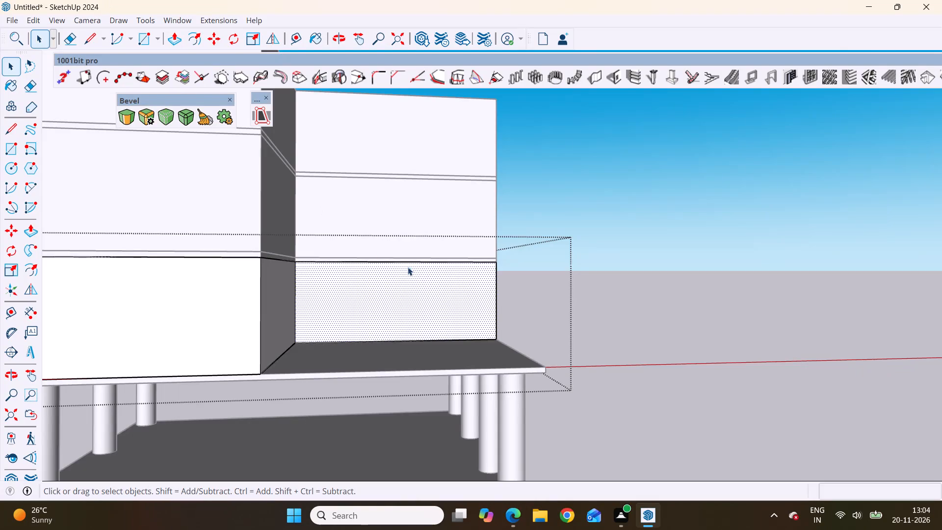
Set up a MajDoor door of Type A, 84" high, with a 4" floor gap and 0° door angle.
scroll(430, 265, up, 3)
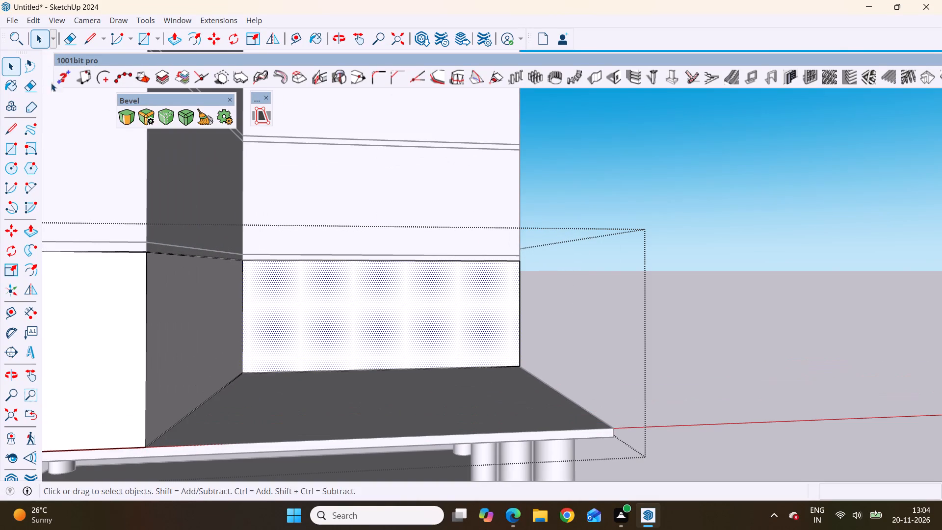
click(207, 16)
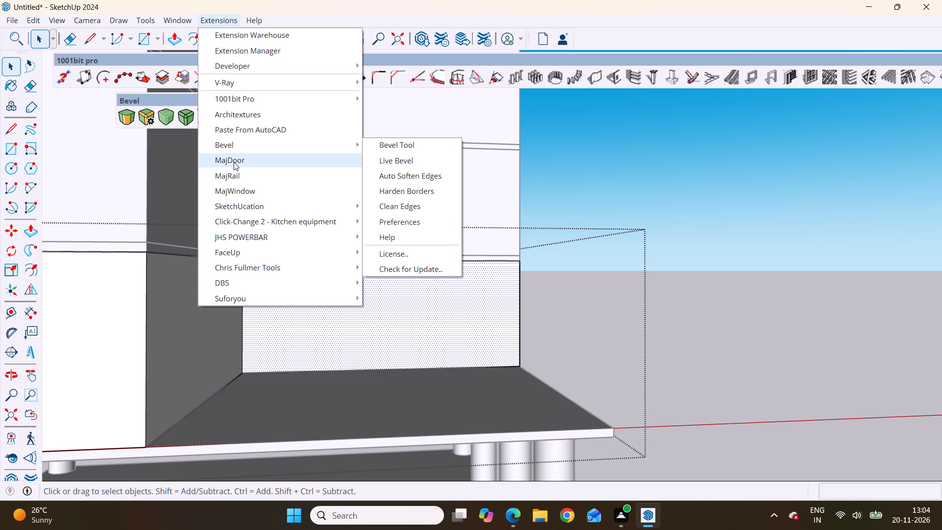
click(234, 162)
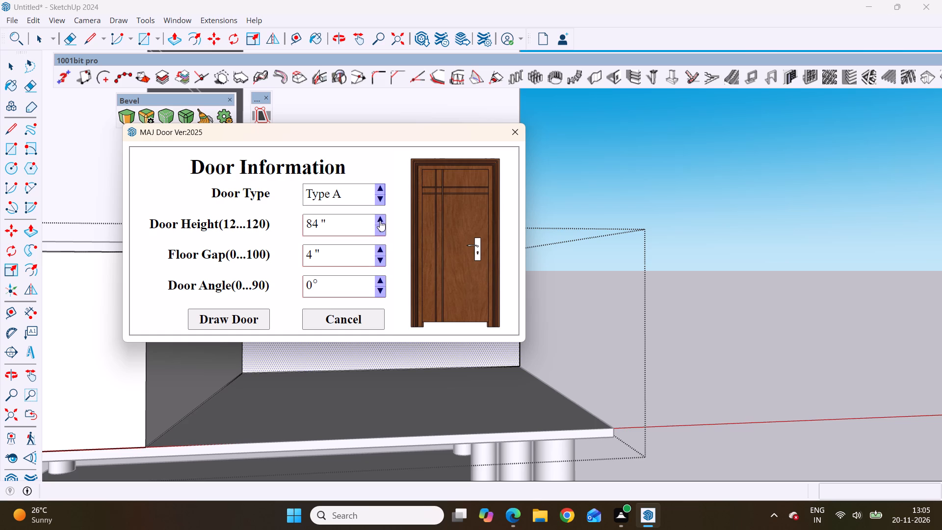
click(380, 188)
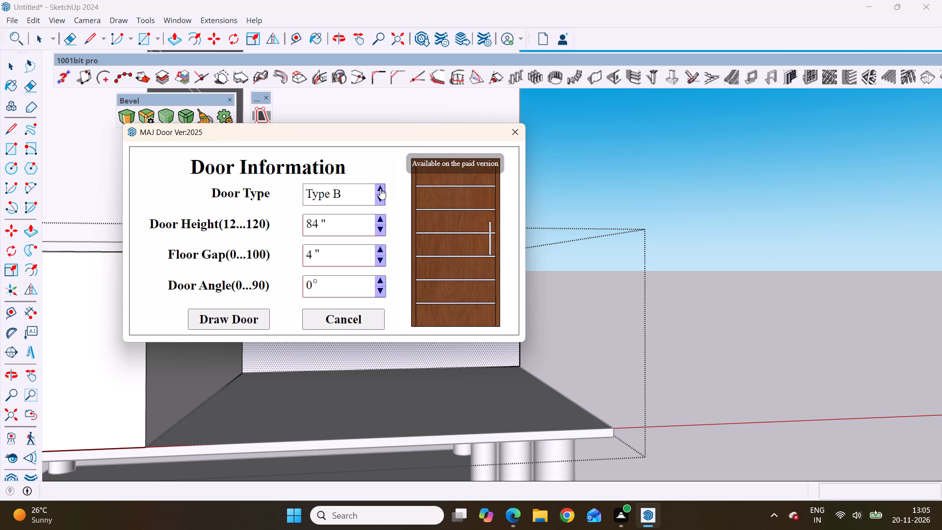
click(380, 188)
triple_click(380, 188)
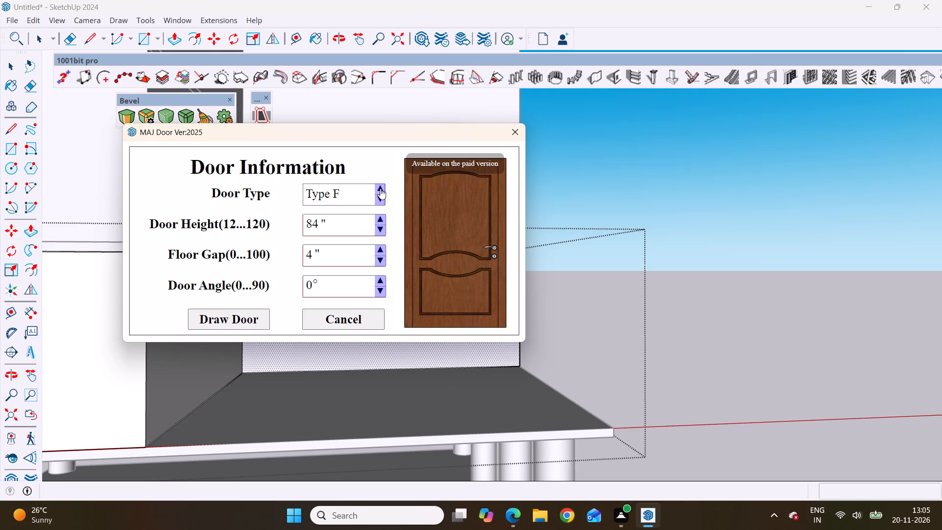
click(380, 188)
click(380, 188)
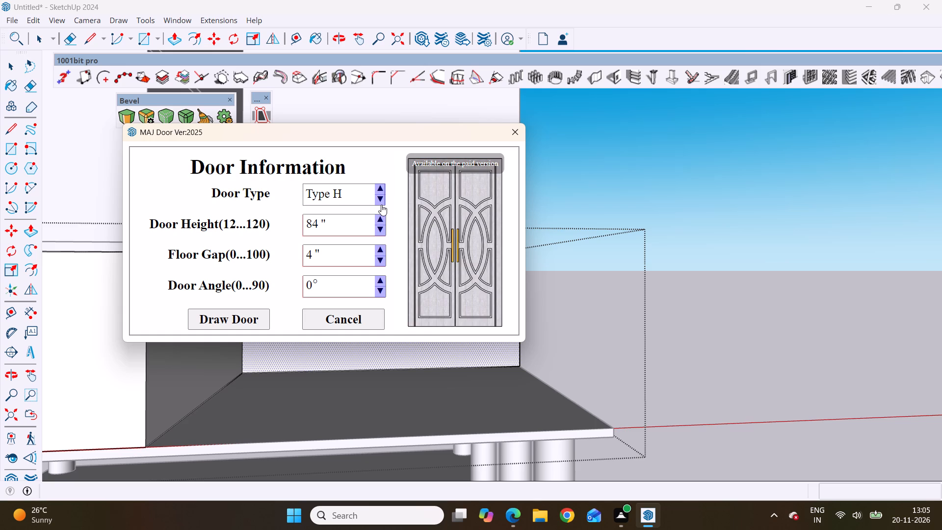
double_click(381, 205)
click(381, 205)
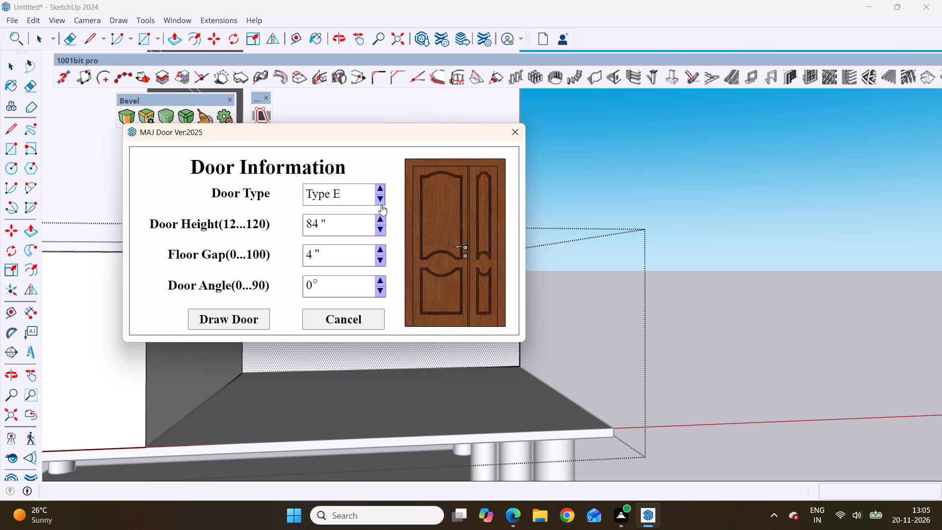
click(381, 205)
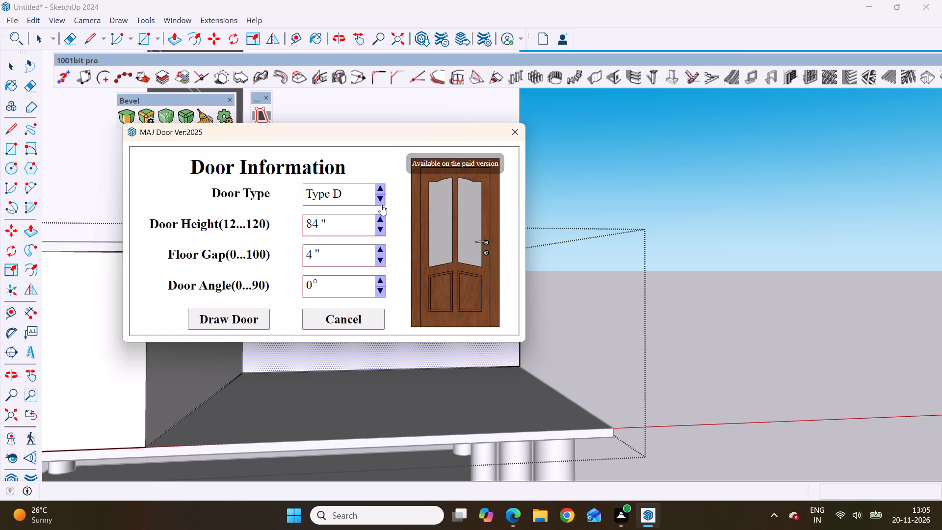
click(381, 205)
click(381, 205)
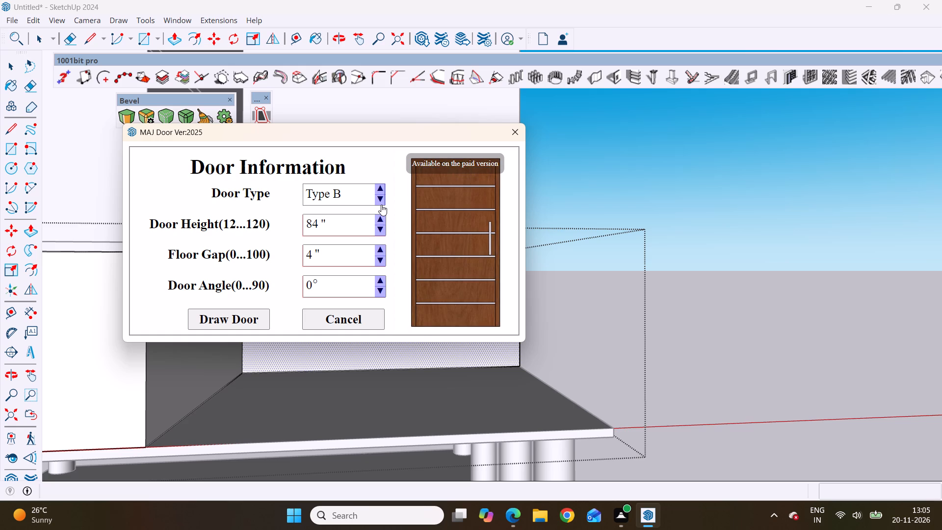
click(381, 205)
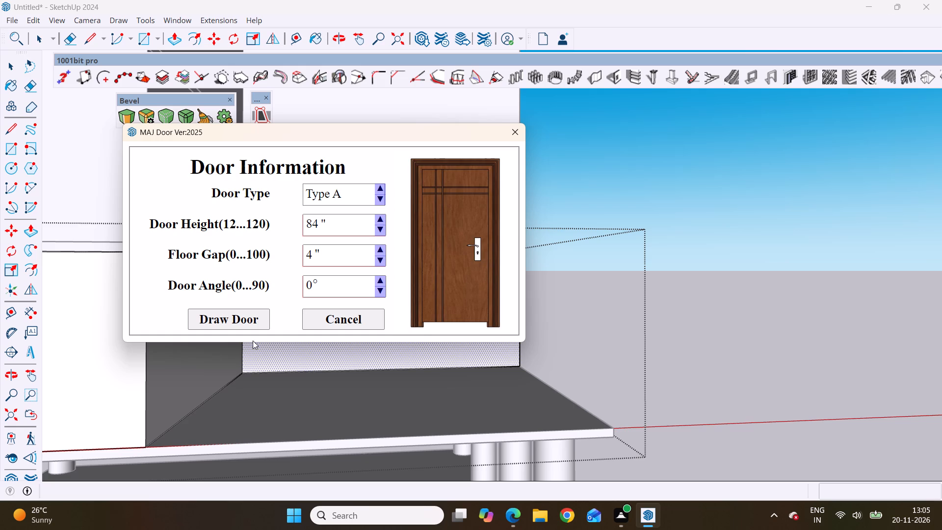
click(236, 315)
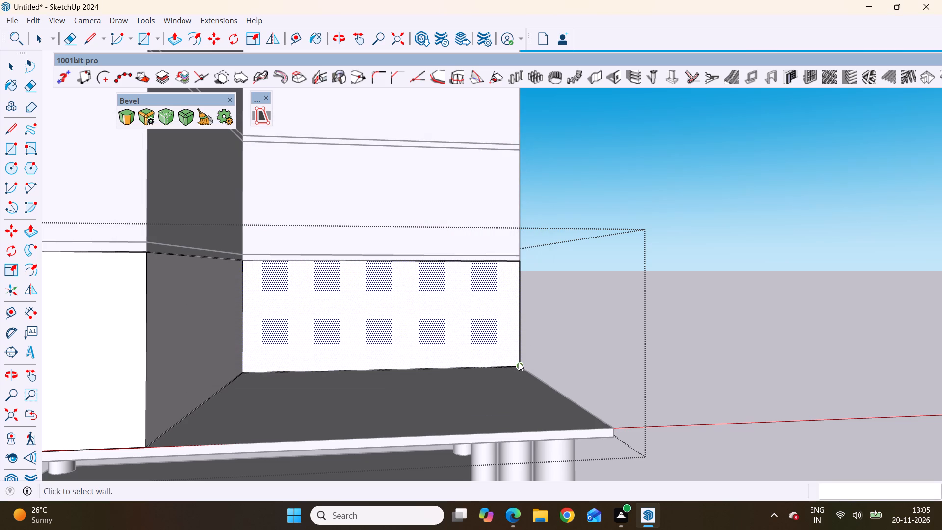
Place the door about 4' 4" wide along the recessed front wall's base, near the wall's outer end.
click(520, 364)
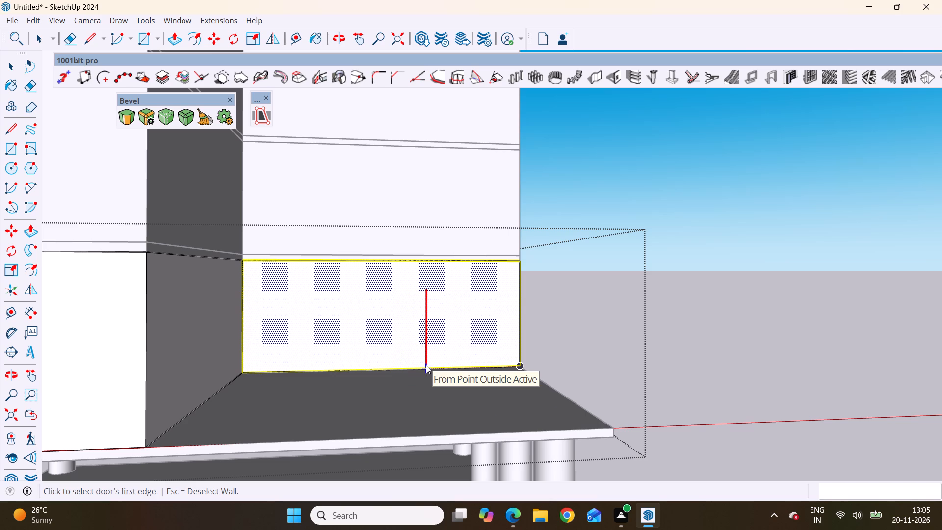
middle_drag(435, 359, 440, 415)
scroll(443, 403, up, 4)
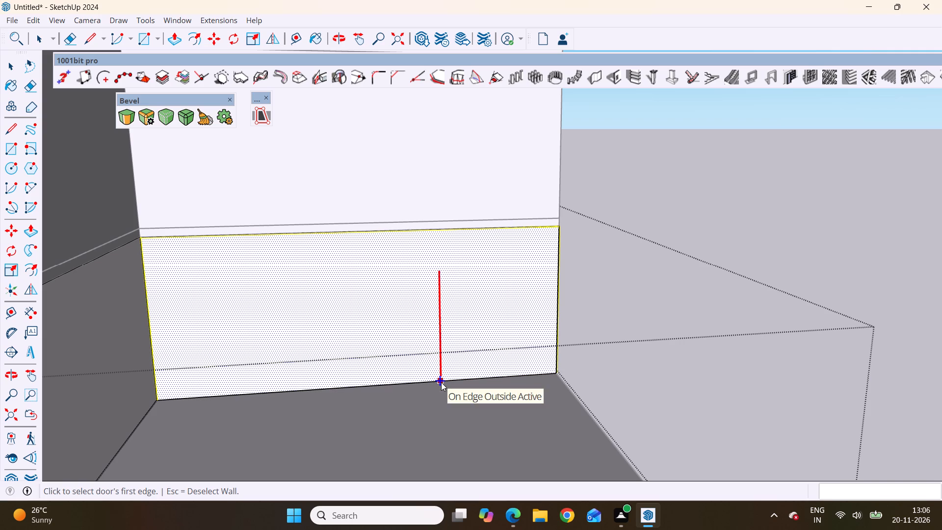
scroll(437, 382, up, 5)
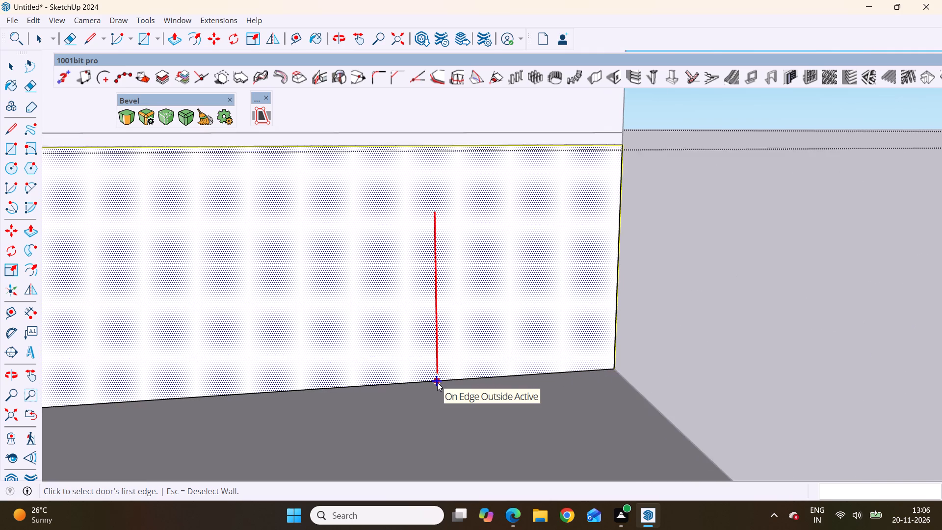
scroll(437, 382, up, 3)
scroll(446, 377, down, 8)
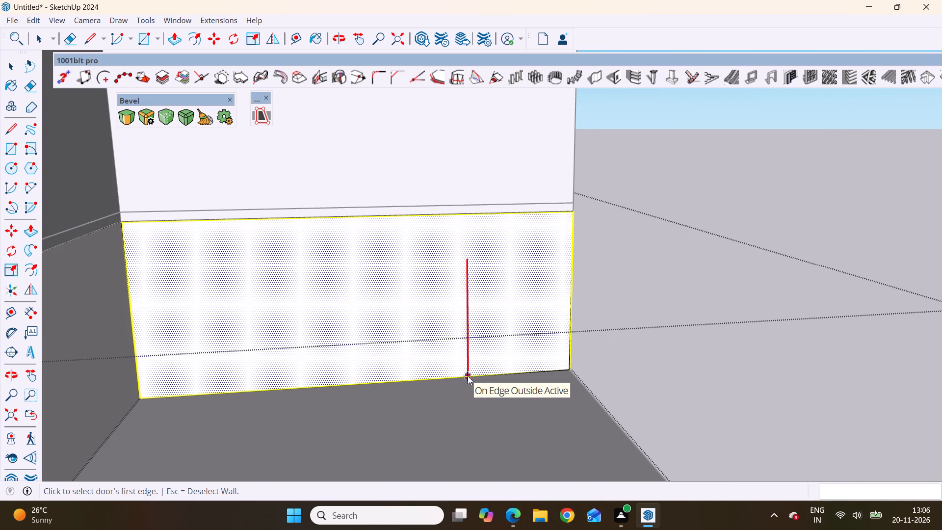
click(471, 377)
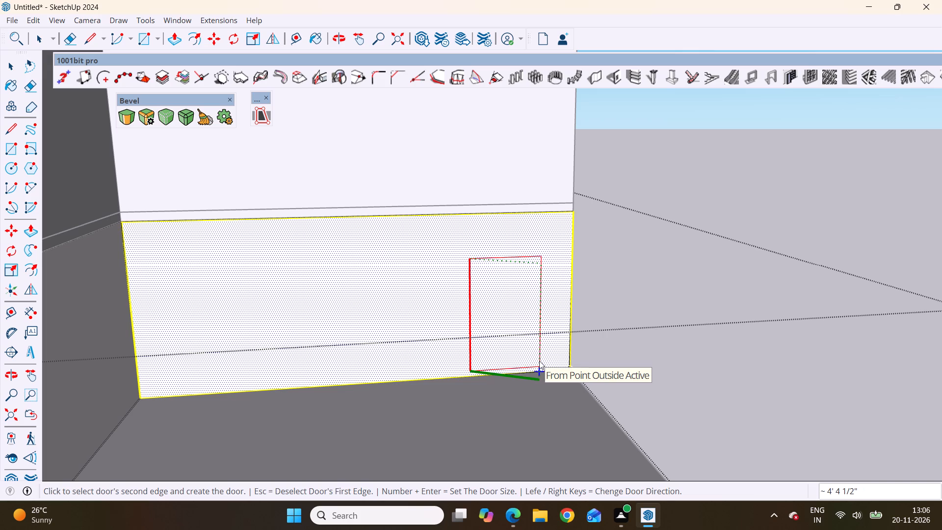
click(539, 361)
Examine the reference elevation's lower storeys around the entrance, balcony and stairs, and compare them with the modelled front and new door.
scroll(506, 382, down, 9)
scroll(515, 406, up, 1)
middle_drag(515, 406, 436, 308)
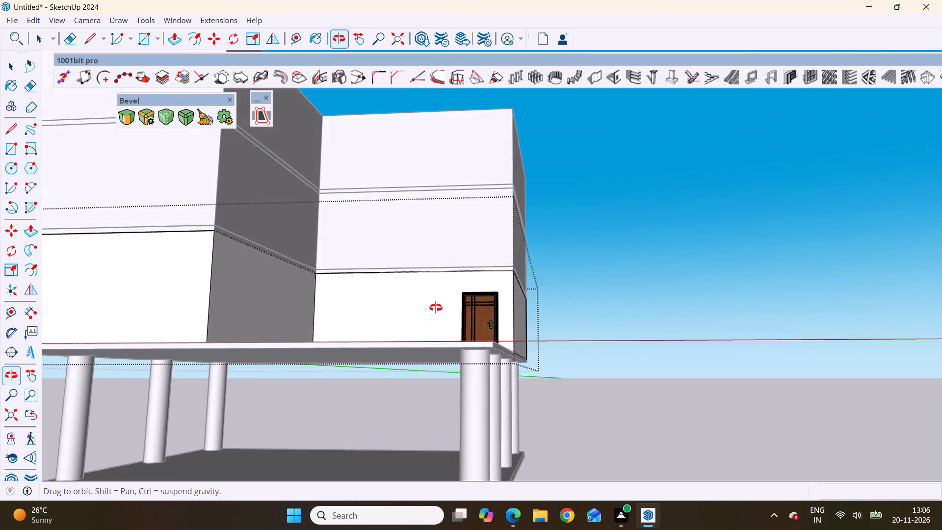
middle_drag(436, 308, 491, 348)
scroll(491, 348, up, 1)
scroll(468, 340, down, 14)
scroll(302, 336, up, 9)
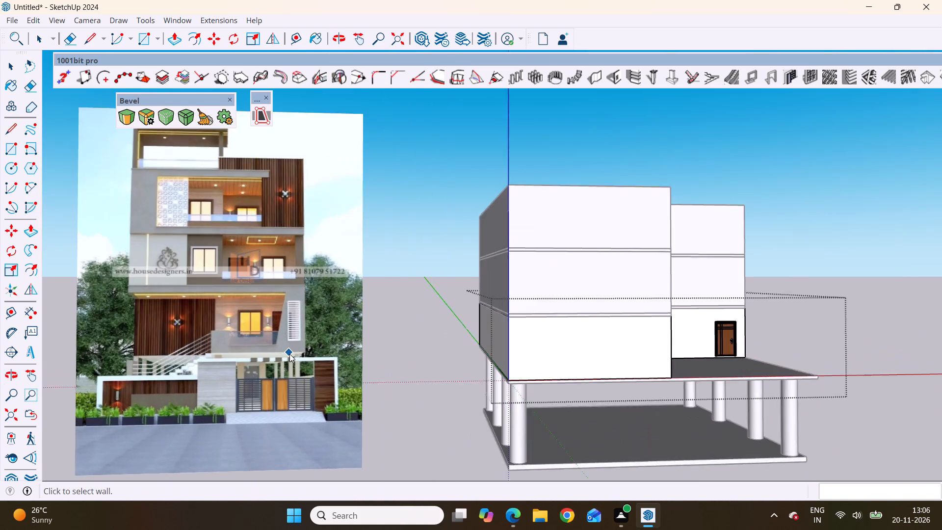
scroll(289, 354, up, 6)
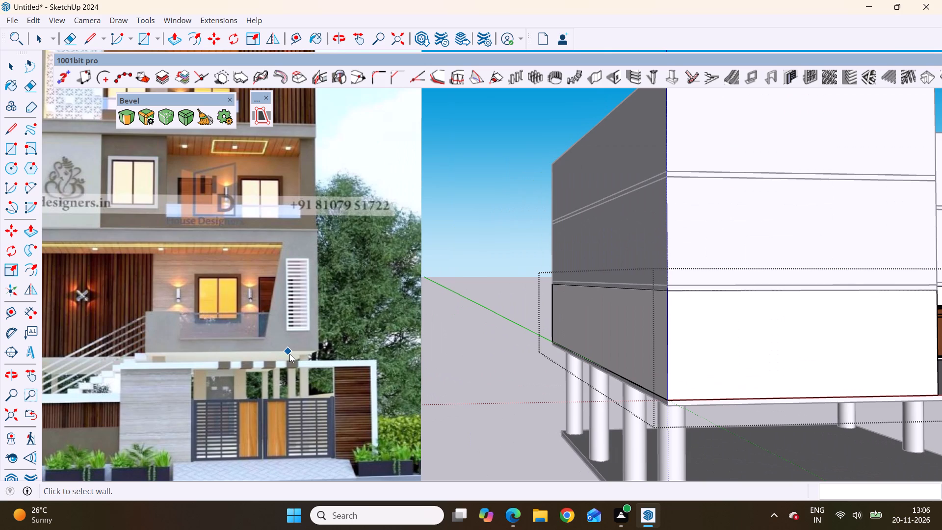
scroll(289, 354, down, 4)
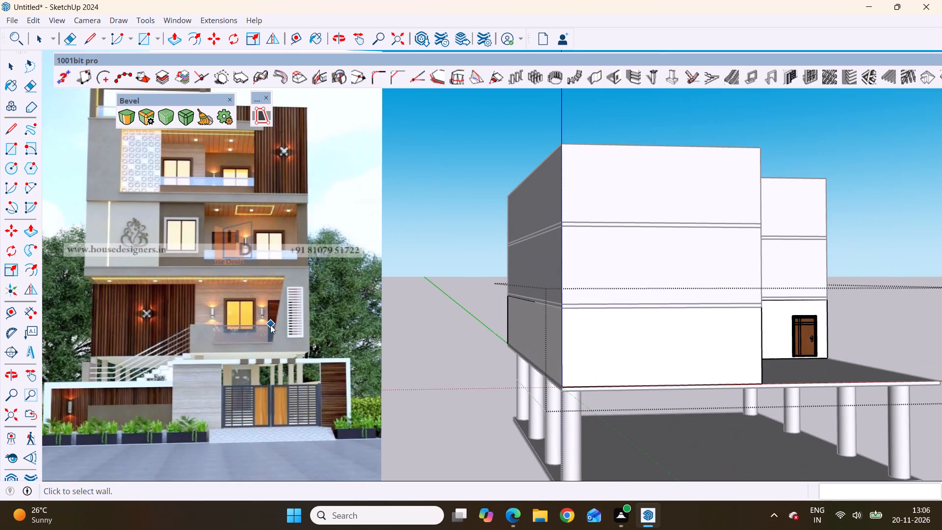
middle_drag(259, 328, 258, 337)
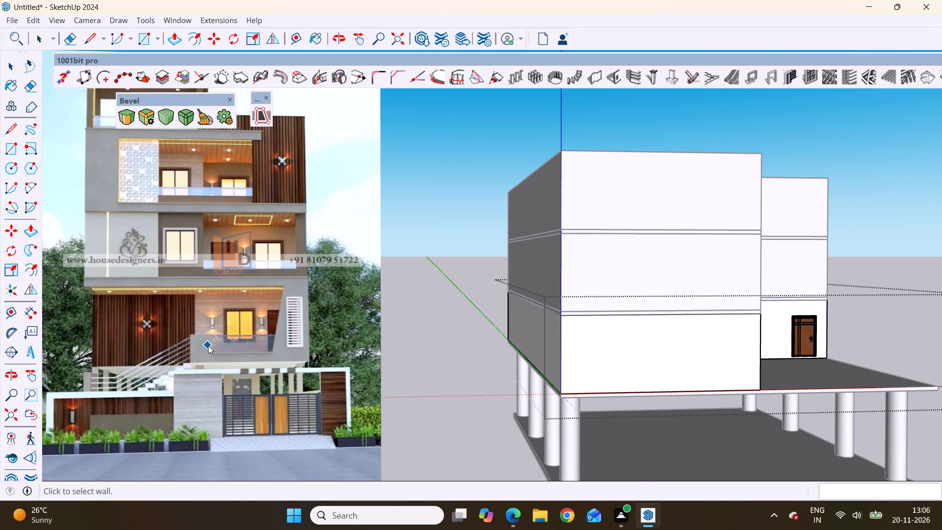
scroll(204, 344, down, 1)
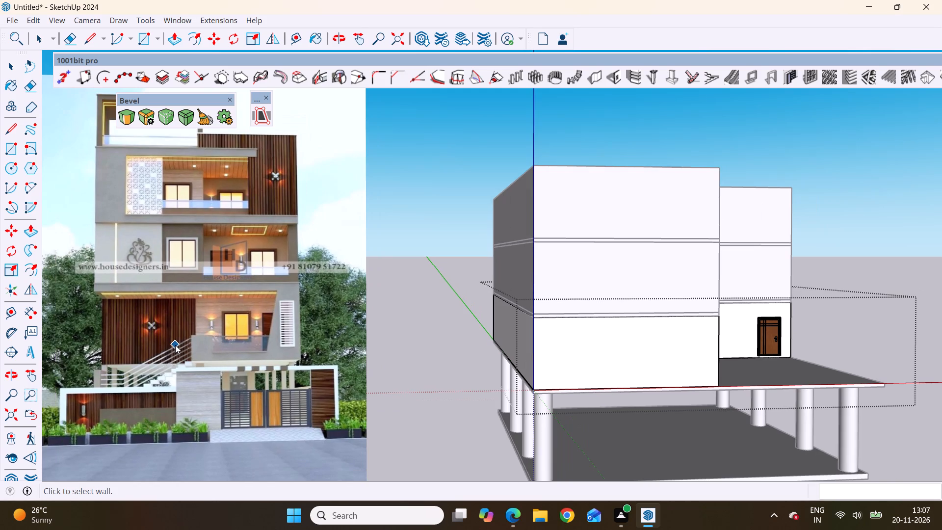
scroll(175, 345, down, 3)
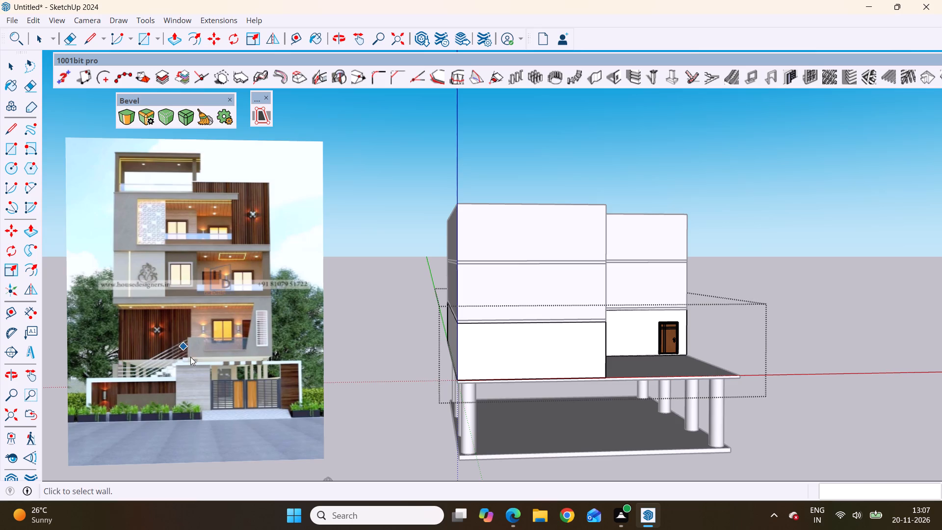
middle_drag(197, 391, 175, 375)
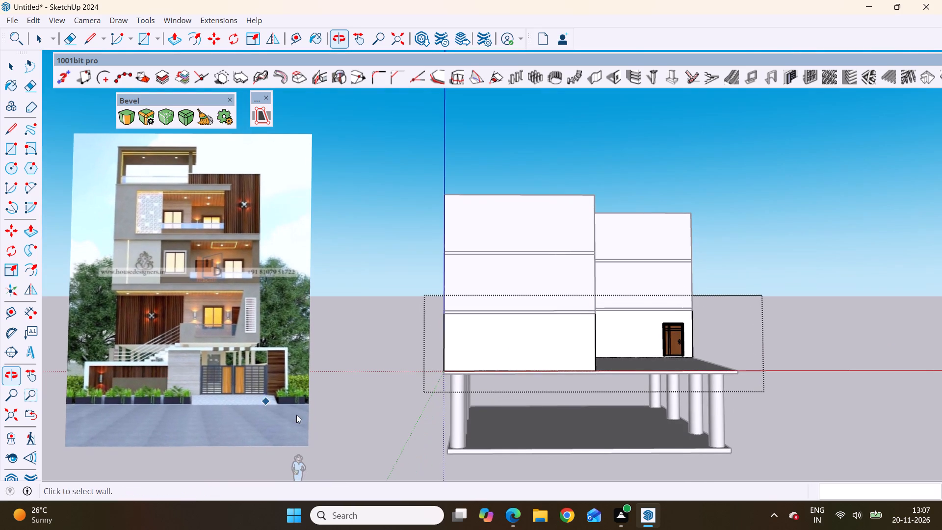
scroll(634, 366, up, 9)
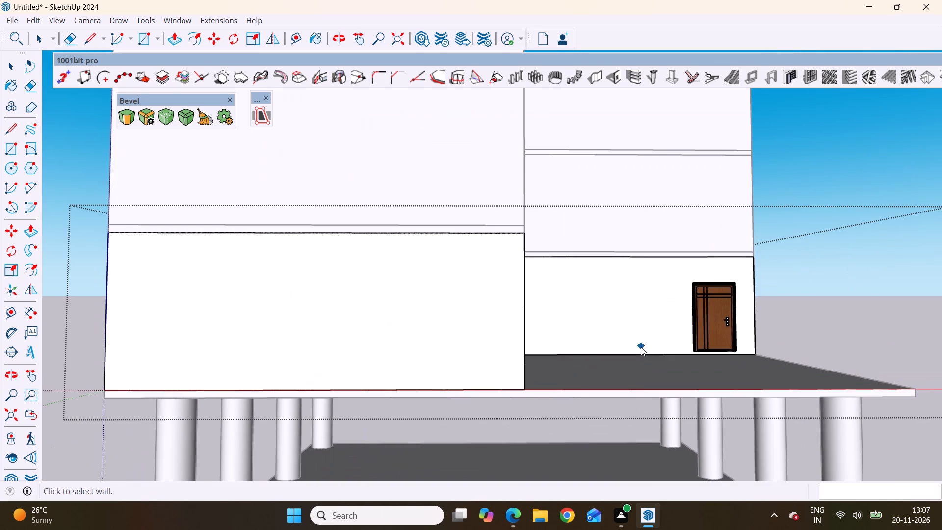
scroll(632, 357, down, 6)
scroll(645, 415, down, 3)
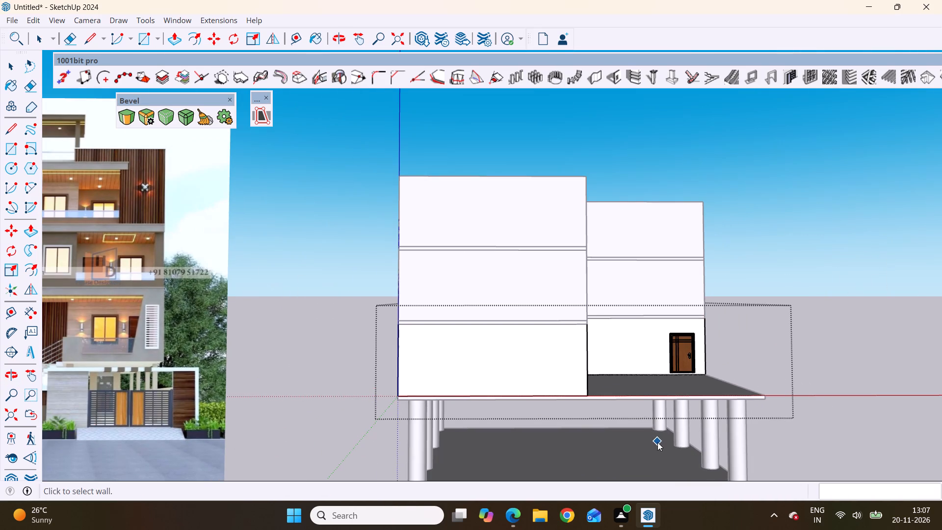
Open the terrace slab group, raise its exposed top face in front of the door by 1', and close the group.
middle_drag(653, 388, 636, 445)
scroll(647, 426, up, 4)
key(space)
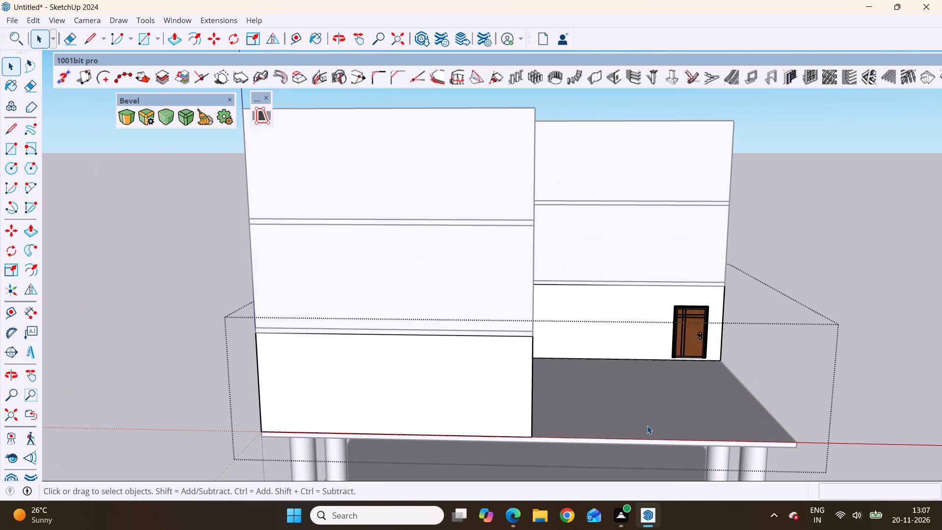
double_click(647, 425)
click(645, 419)
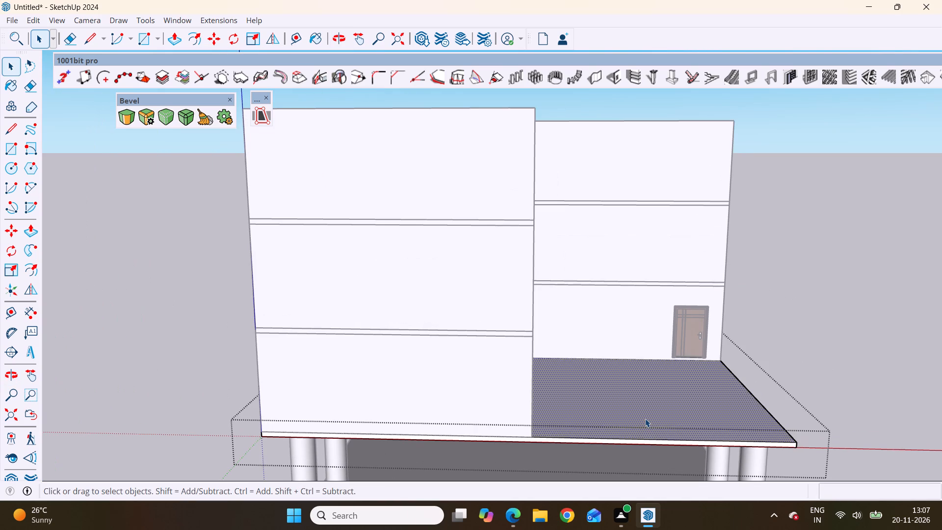
key(p)
click(645, 419)
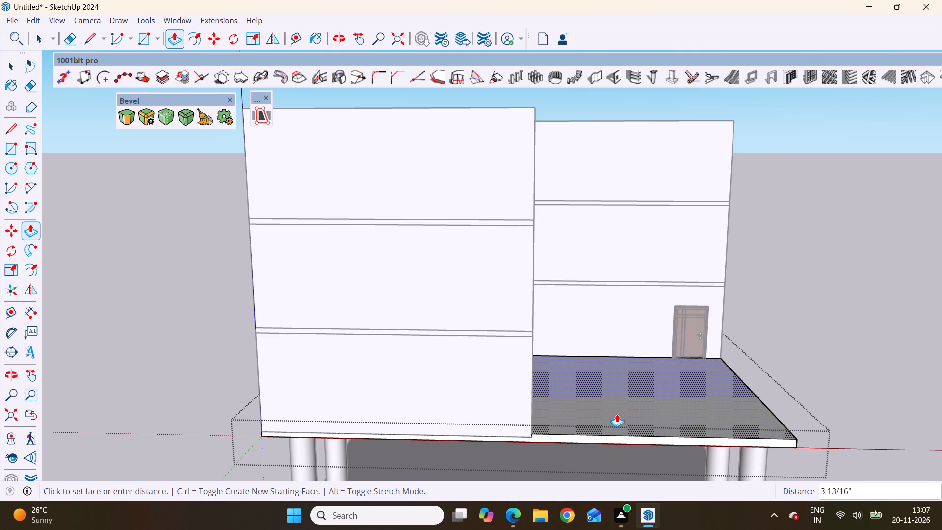
scroll(617, 414, down, 3)
middle_drag(617, 414, 604, 307)
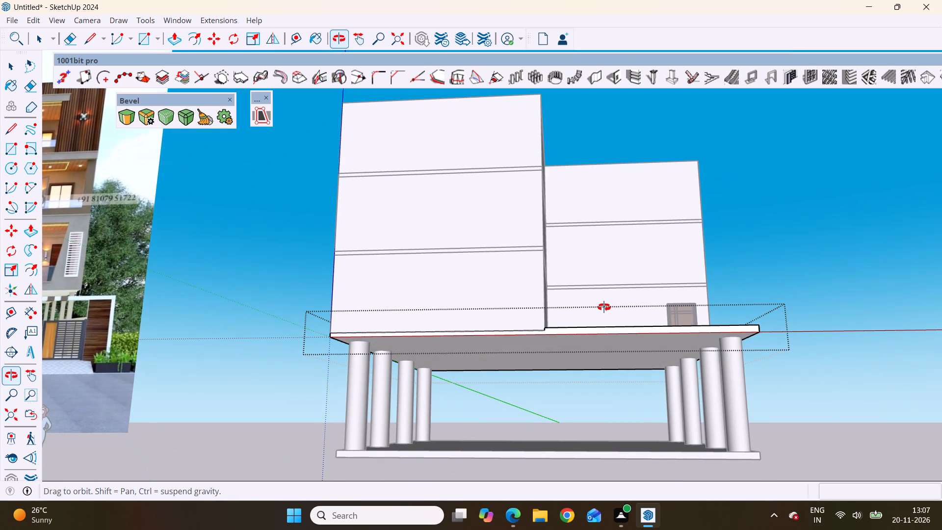
middle_drag(604, 307, 604, 375)
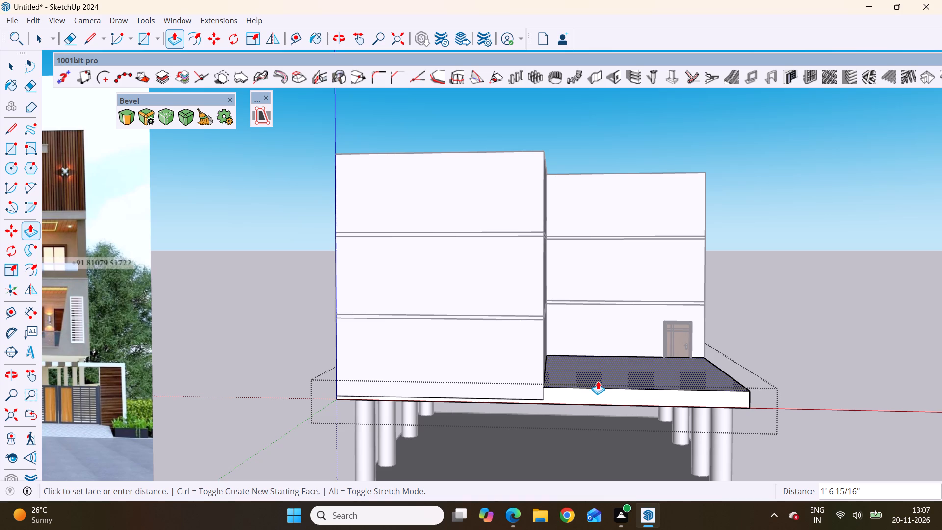
key(1)
key(apostrophe)
key(Return)
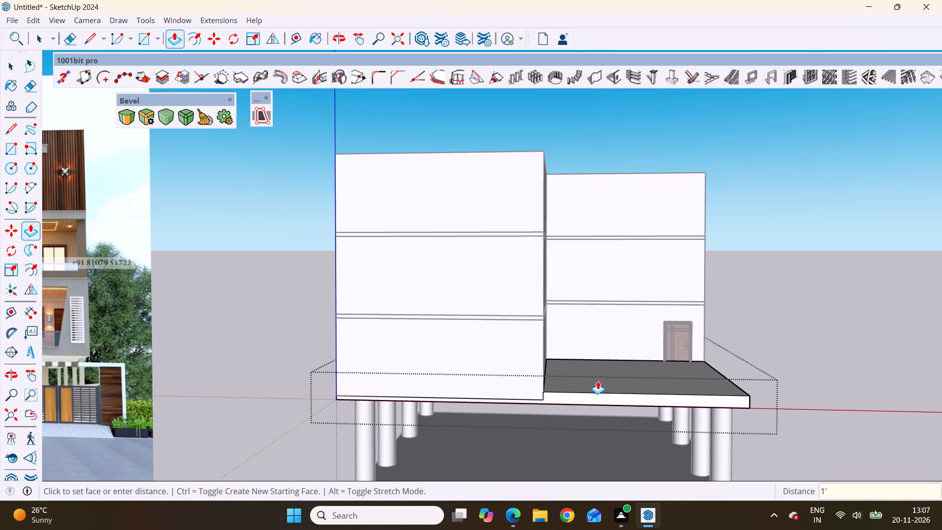
key(space)
click(740, 300)
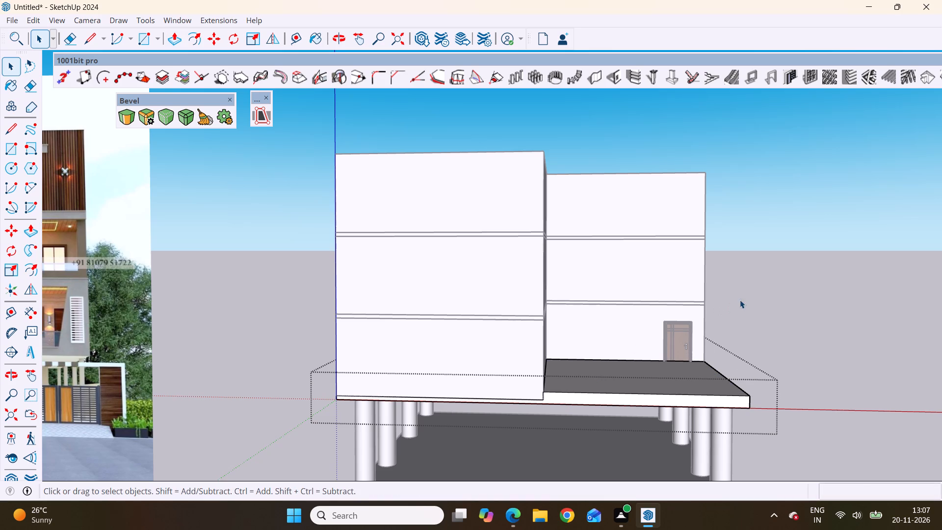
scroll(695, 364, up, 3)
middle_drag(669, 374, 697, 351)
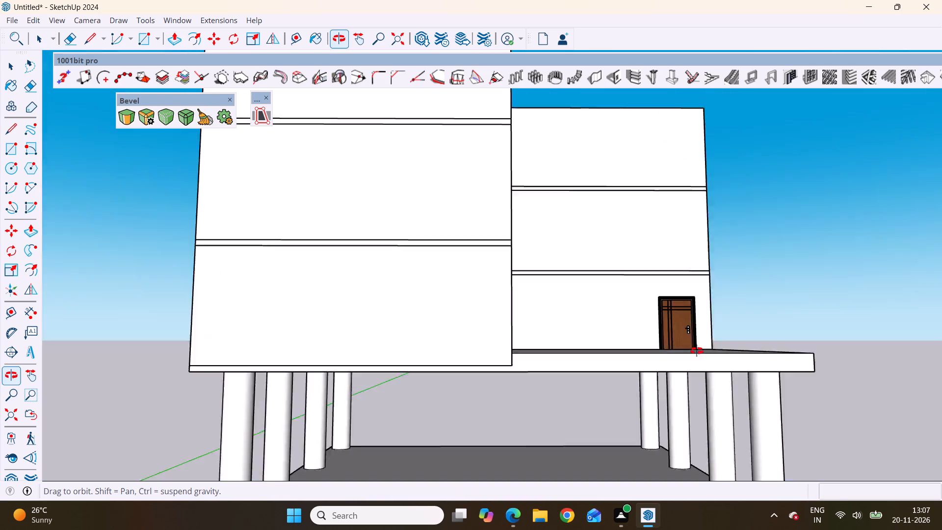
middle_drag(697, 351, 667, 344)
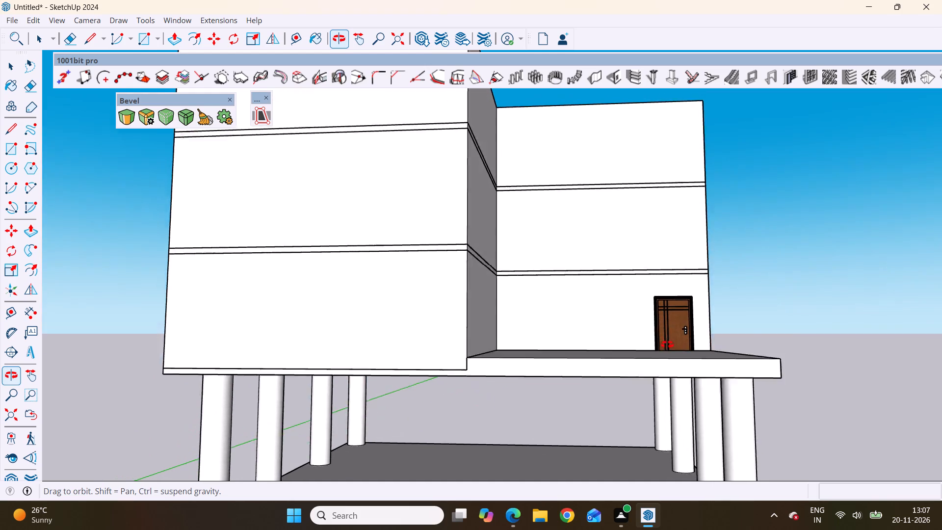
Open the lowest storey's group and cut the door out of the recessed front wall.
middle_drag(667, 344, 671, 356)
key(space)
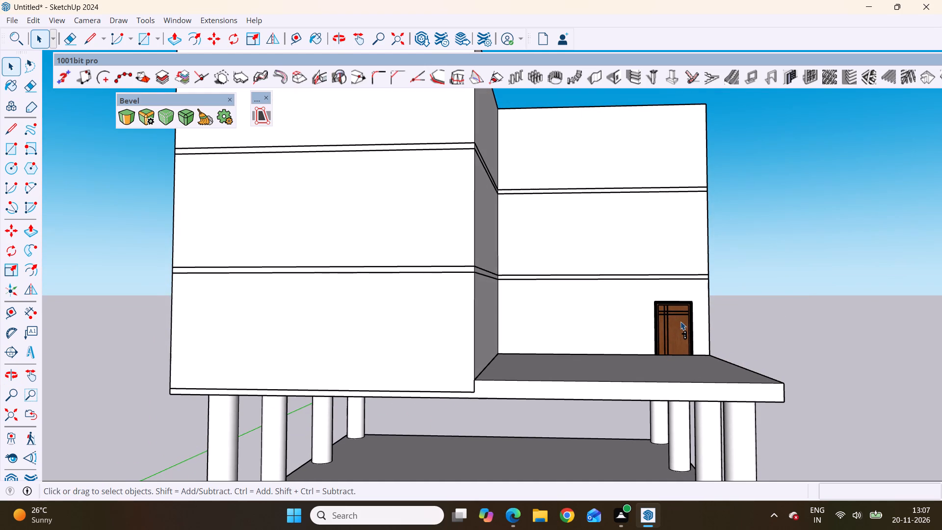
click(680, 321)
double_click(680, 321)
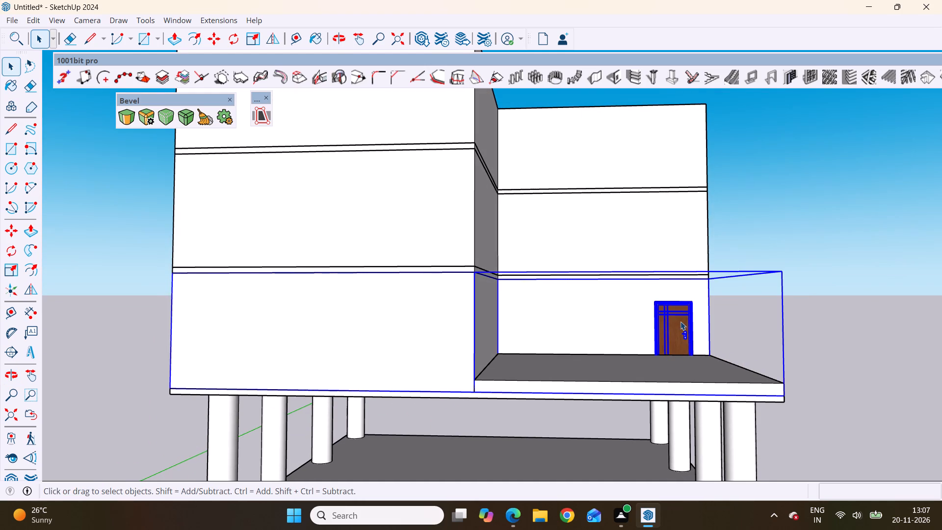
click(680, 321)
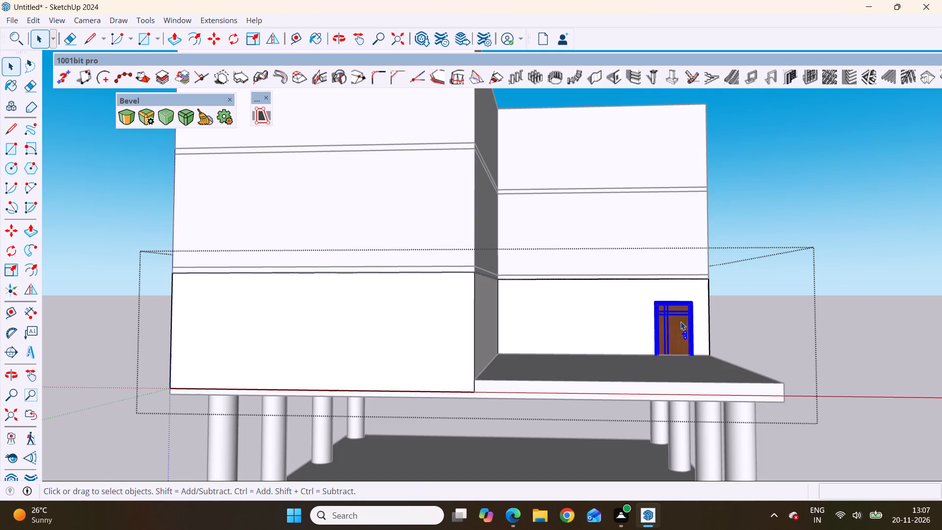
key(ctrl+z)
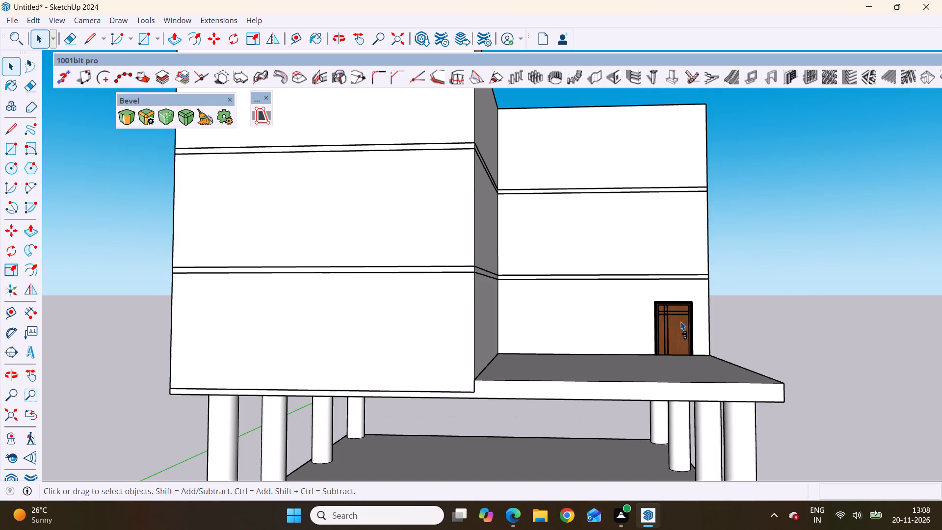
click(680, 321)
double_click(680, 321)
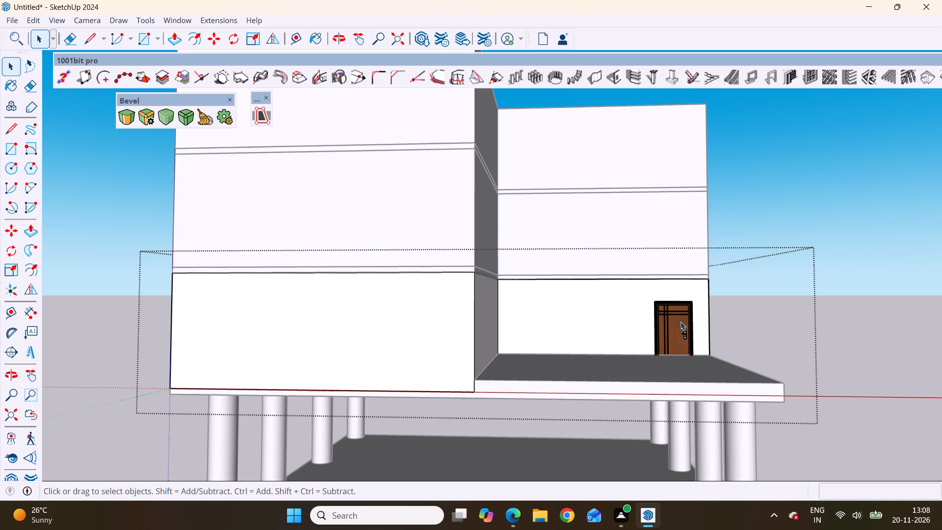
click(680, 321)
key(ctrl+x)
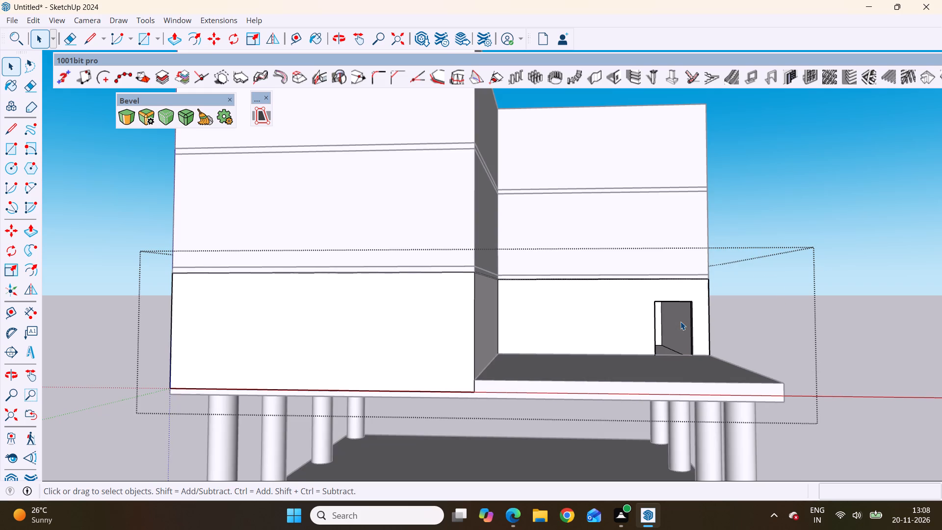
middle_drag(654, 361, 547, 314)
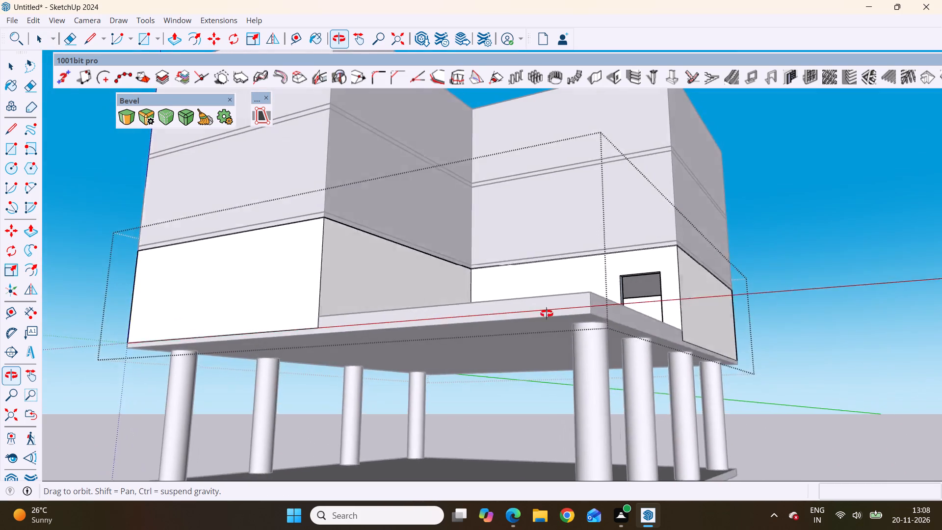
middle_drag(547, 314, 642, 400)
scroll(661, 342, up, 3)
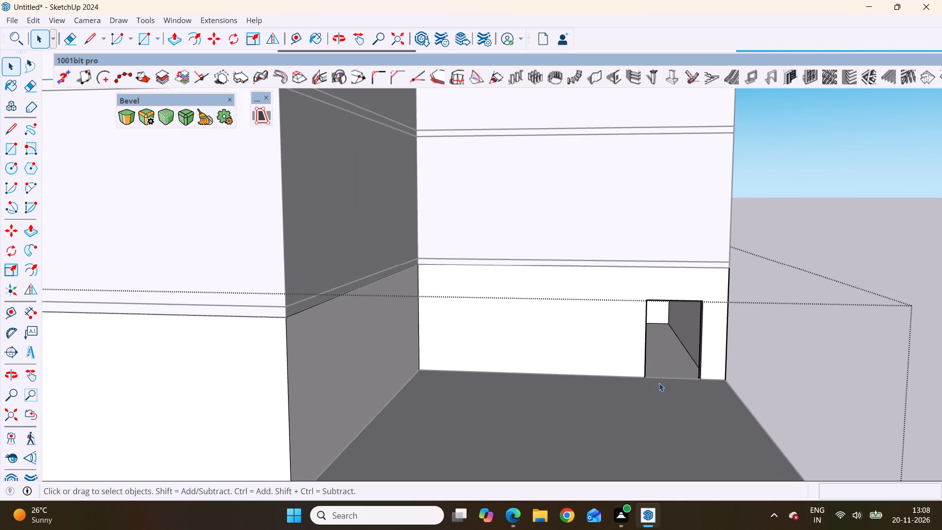
Undo the door cut, the terrace slab raise and the original door placement.
key(space)
key(ctrl+z)
key(ctrl+z)
key(ctrl+z)
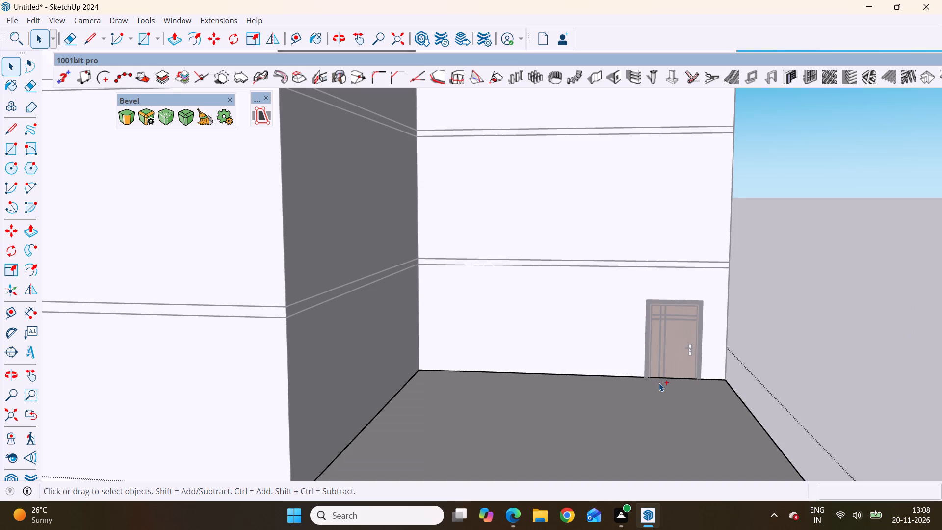
key(ctrl+z)
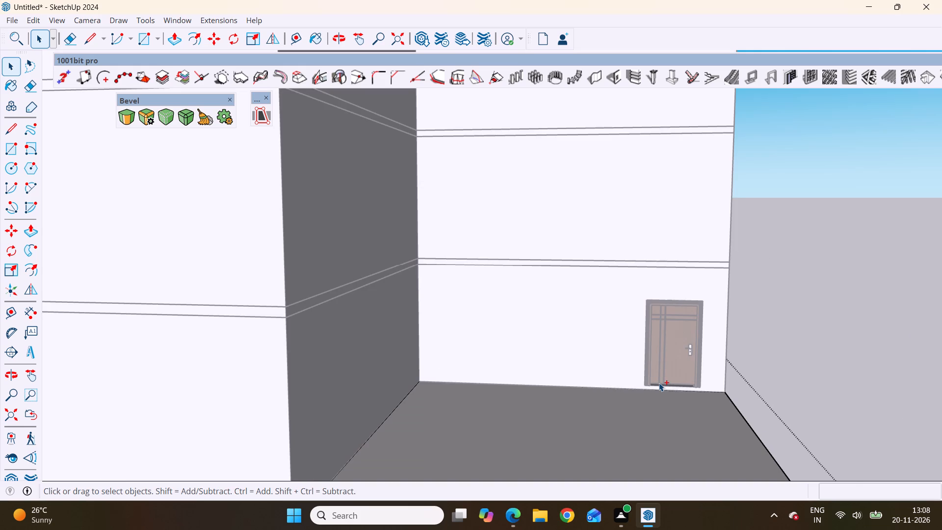
key(ctrl+z)
key(ctrl+z)
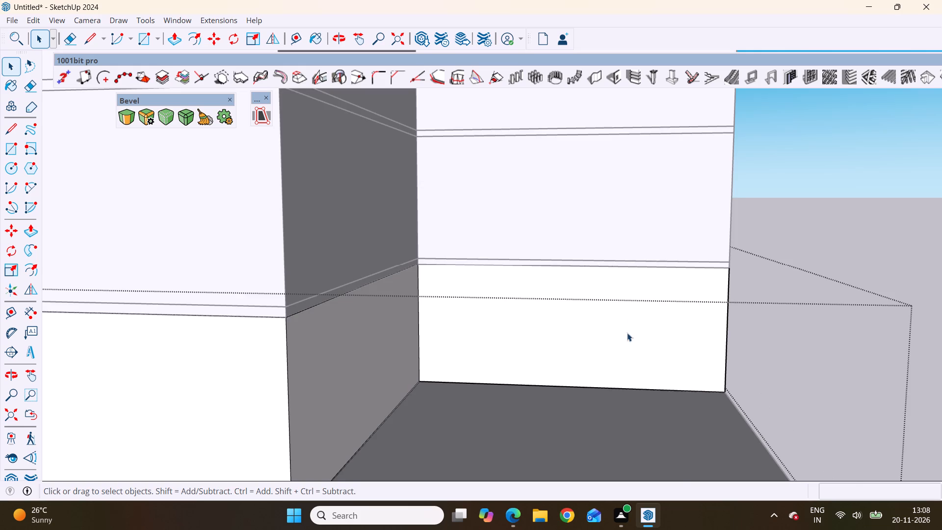
Open the terrace slab group, raise its exposed top face beside the projecting block by 1', and close the group.
scroll(619, 317, down, 9)
click(619, 370)
scroll(620, 371, up, 2)
middle_drag(620, 371, 654, 397)
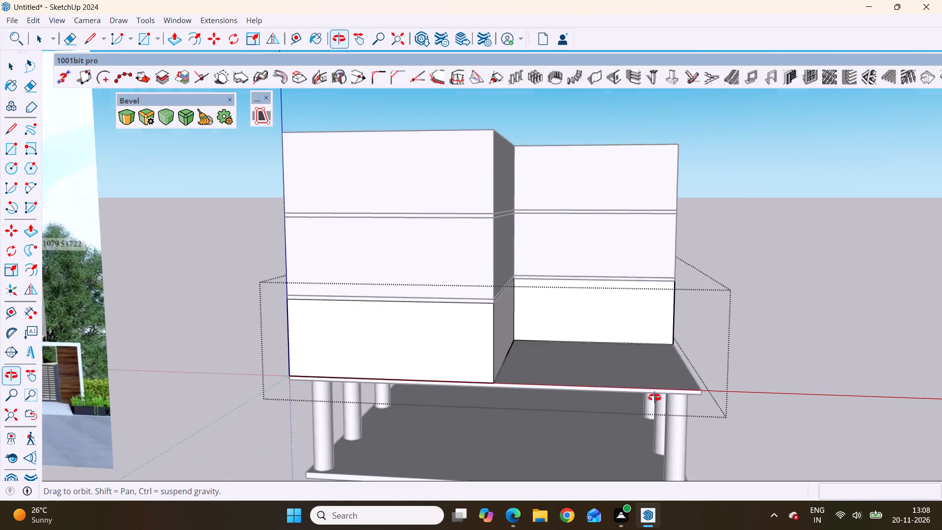
middle_drag(654, 397, 662, 416)
click(646, 384)
click(646, 384)
click(646, 384)
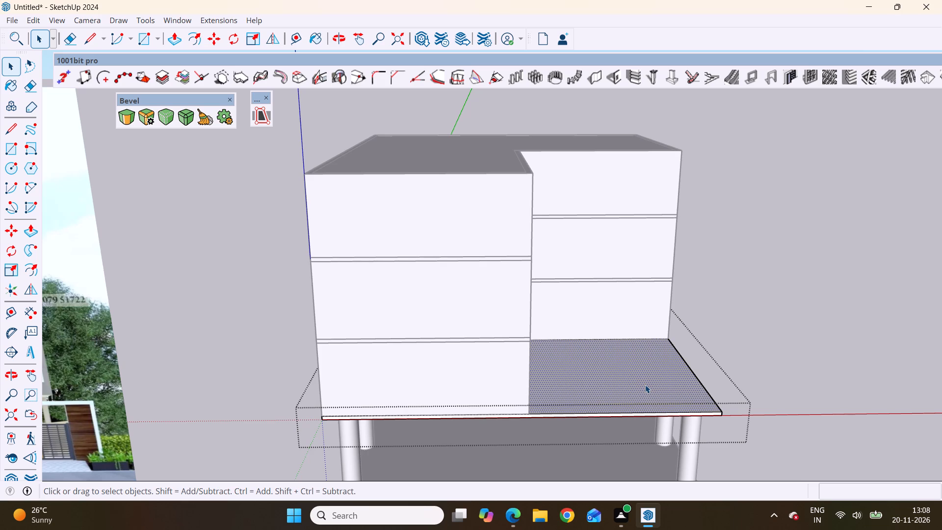
click(645, 385)
key(p)
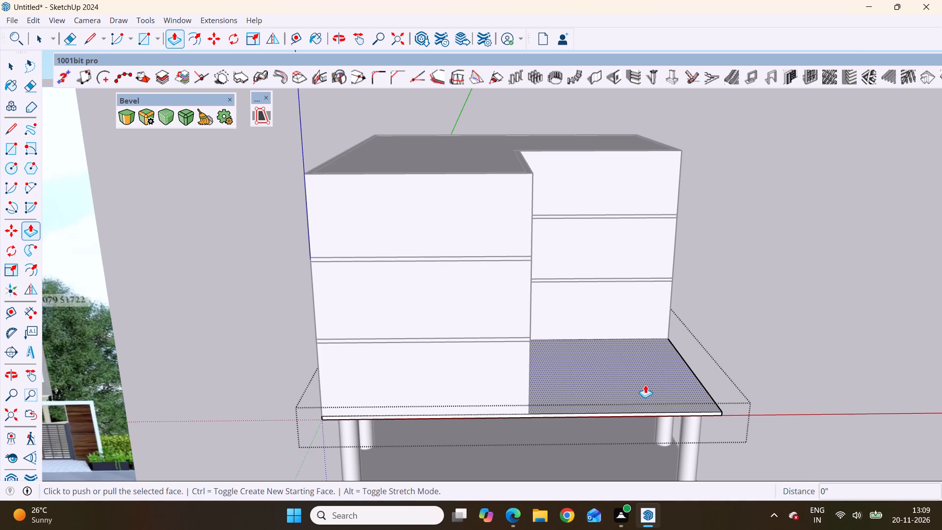
click(645, 385)
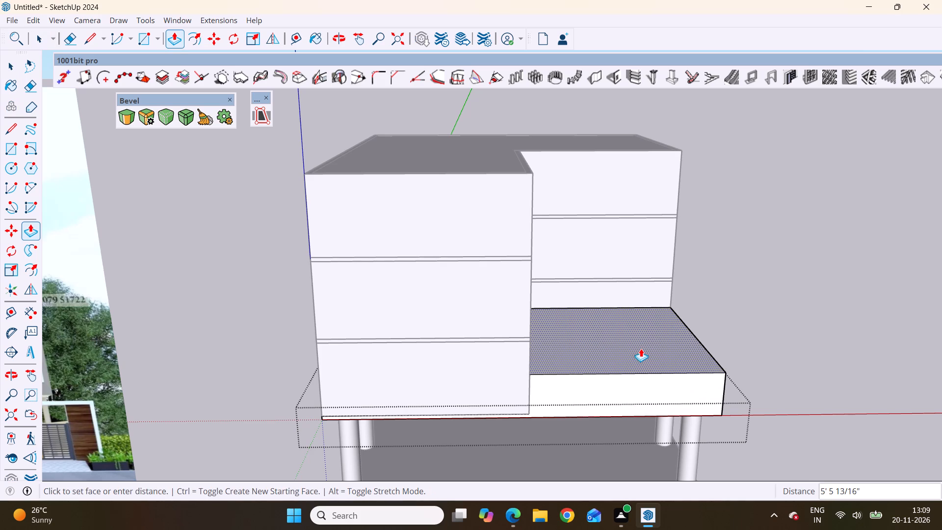
key(1)
key(apostrophe)
key(Return)
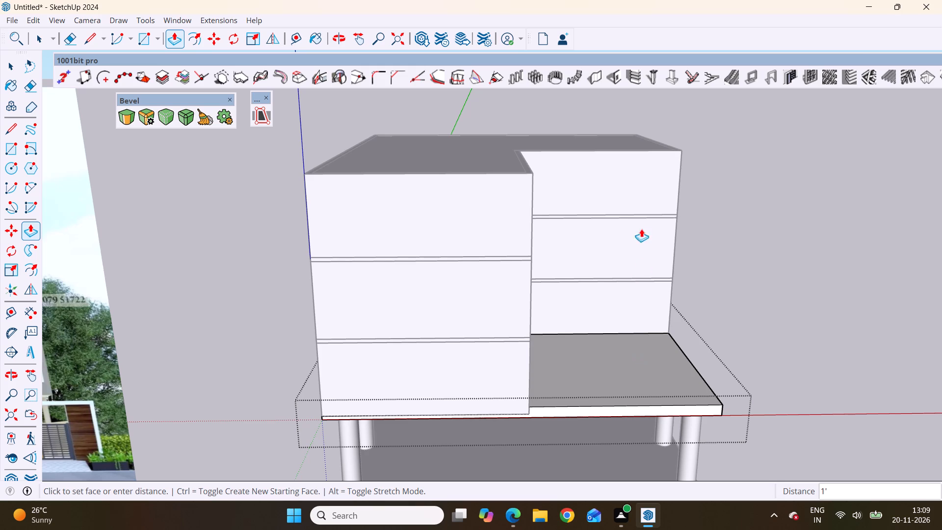
scroll(618, 262, down, 8)
key(space)
click(736, 326)
Open the lowest storey's group and select its recessed front wall face above the terrace.
scroll(666, 338, up, 4)
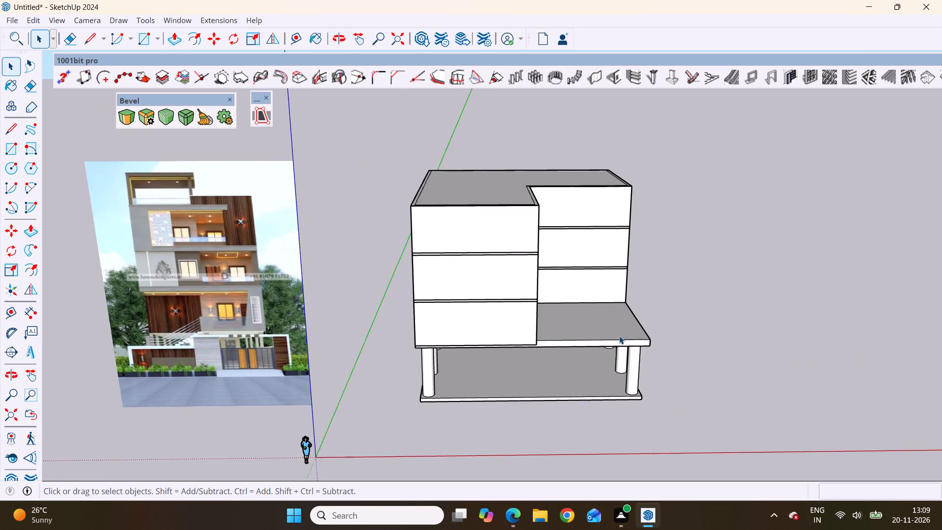
scroll(619, 336, up, 1)
middle_drag(619, 336, 607, 301)
scroll(607, 300, up, 8)
click(615, 276)
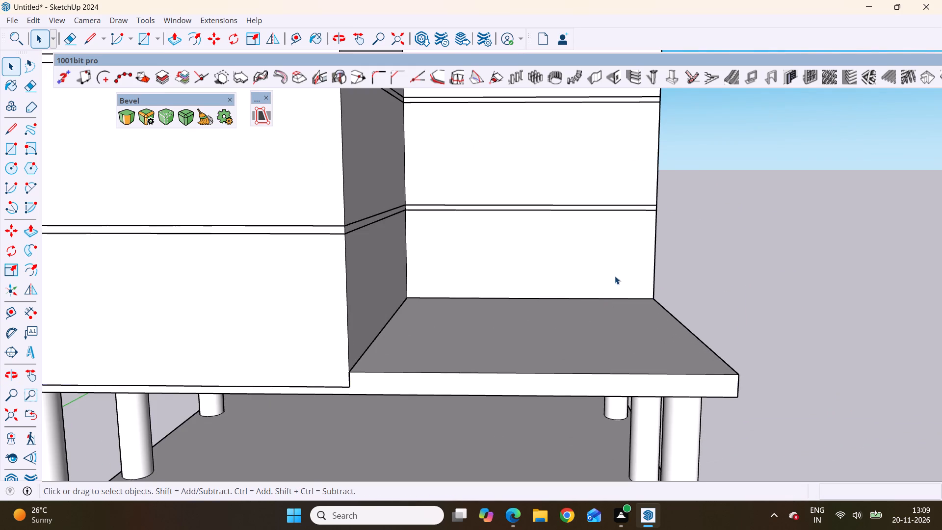
double_click(615, 276)
click(615, 276)
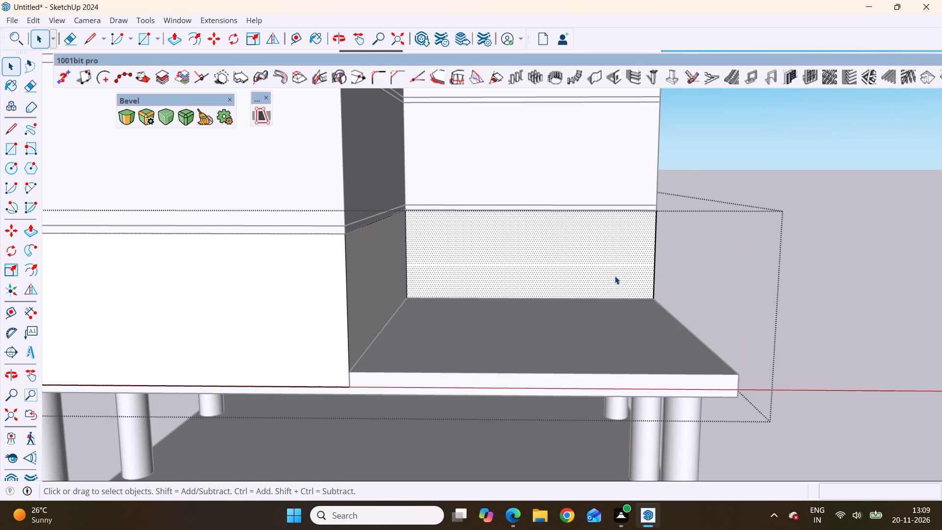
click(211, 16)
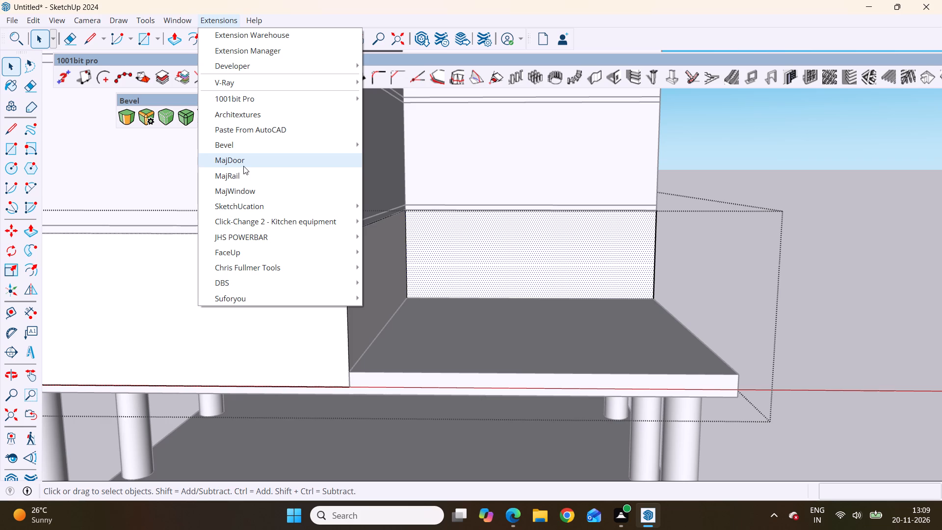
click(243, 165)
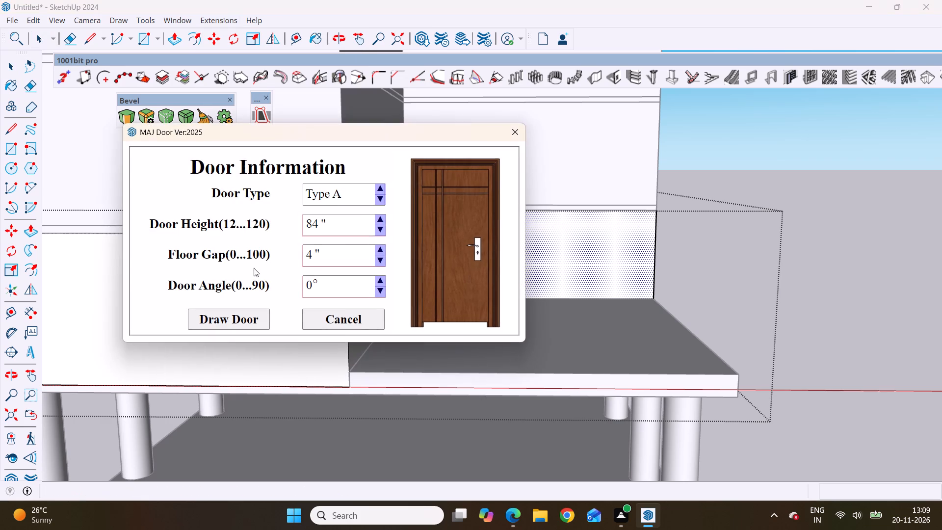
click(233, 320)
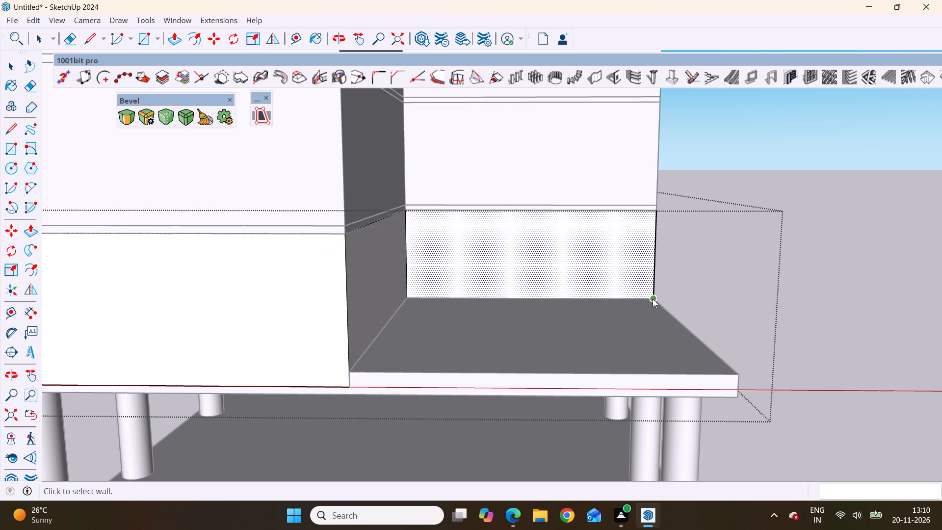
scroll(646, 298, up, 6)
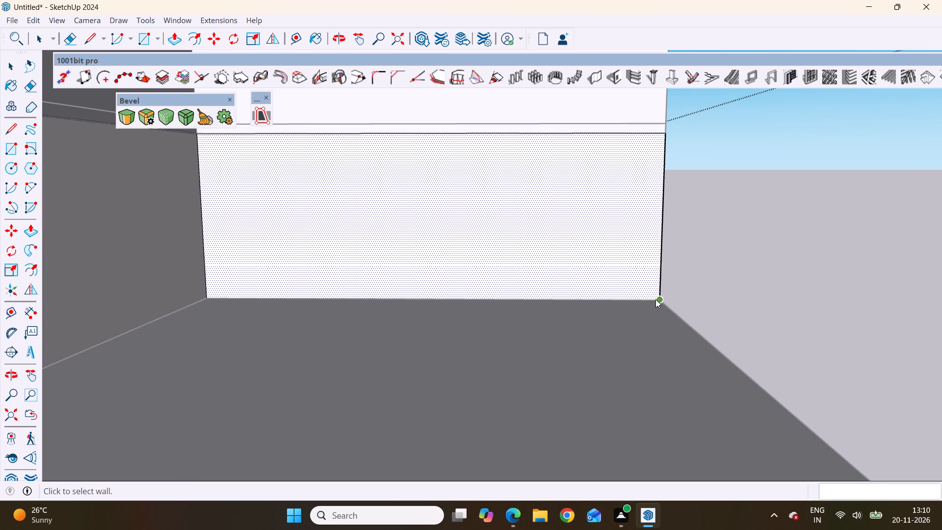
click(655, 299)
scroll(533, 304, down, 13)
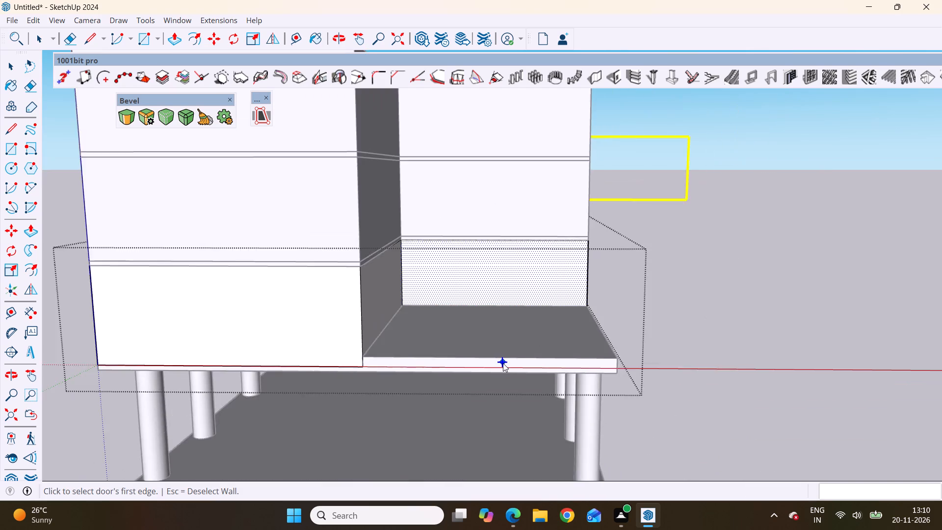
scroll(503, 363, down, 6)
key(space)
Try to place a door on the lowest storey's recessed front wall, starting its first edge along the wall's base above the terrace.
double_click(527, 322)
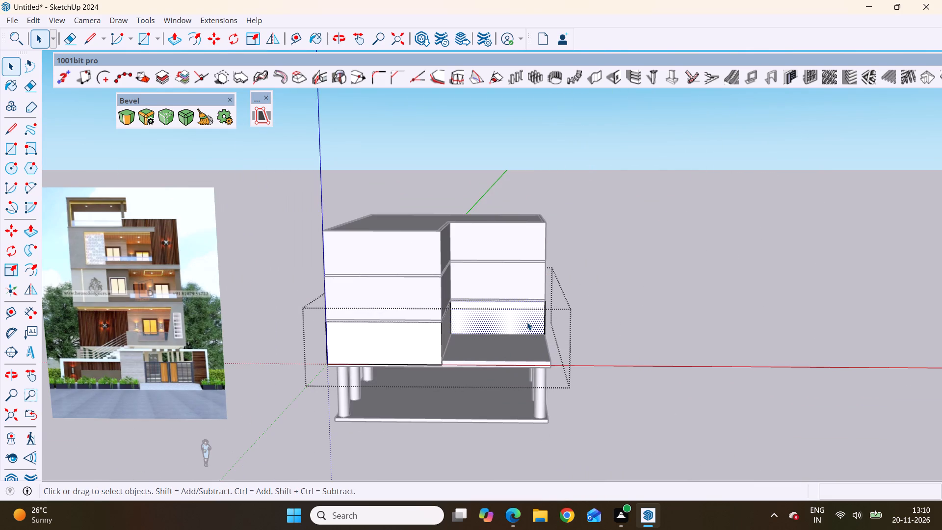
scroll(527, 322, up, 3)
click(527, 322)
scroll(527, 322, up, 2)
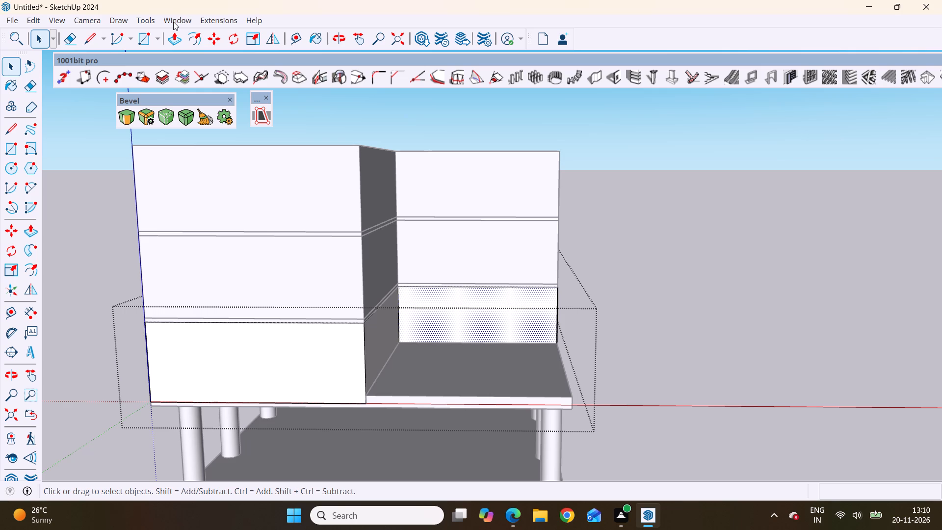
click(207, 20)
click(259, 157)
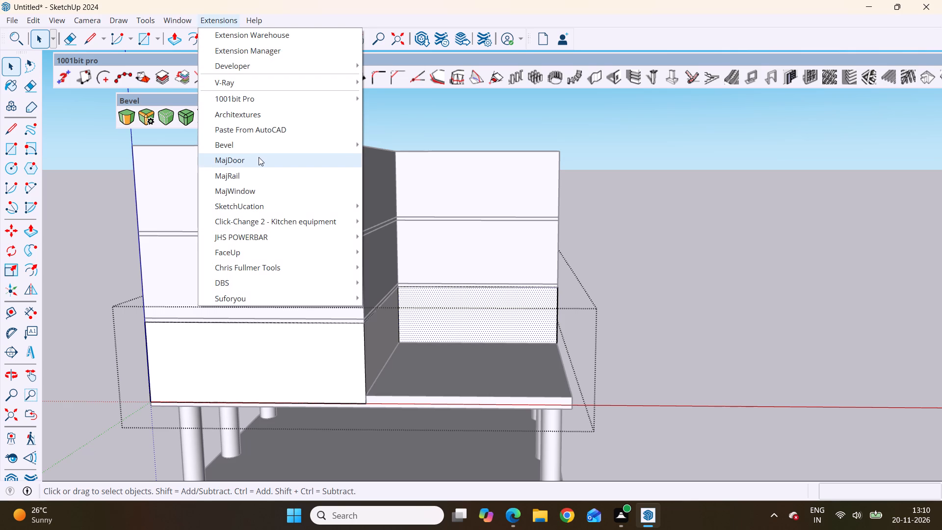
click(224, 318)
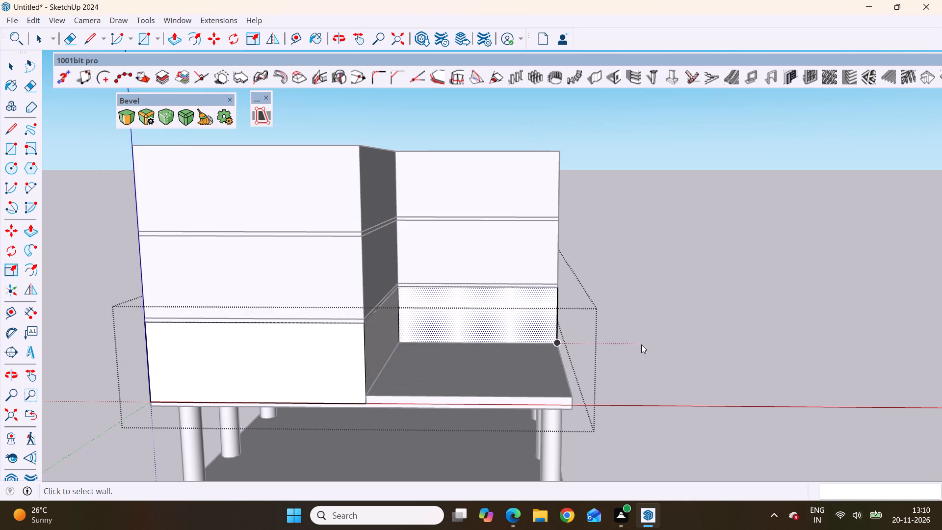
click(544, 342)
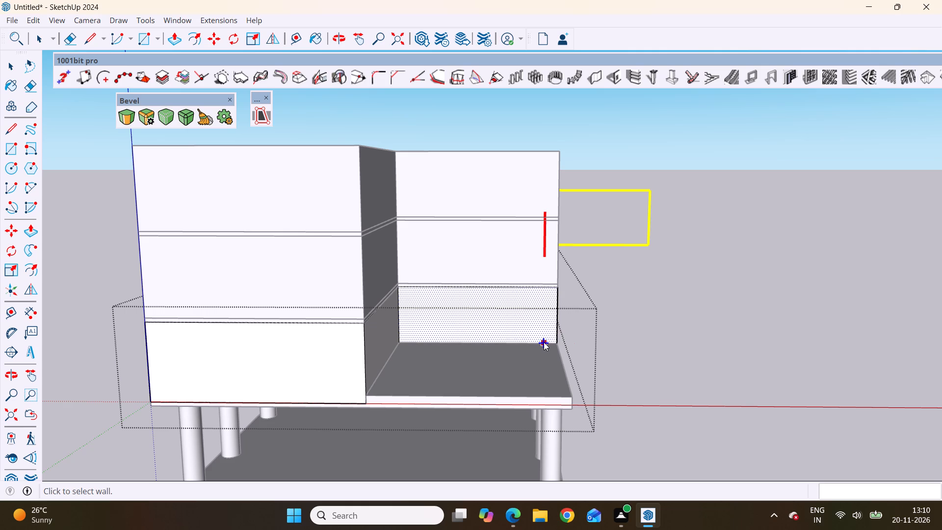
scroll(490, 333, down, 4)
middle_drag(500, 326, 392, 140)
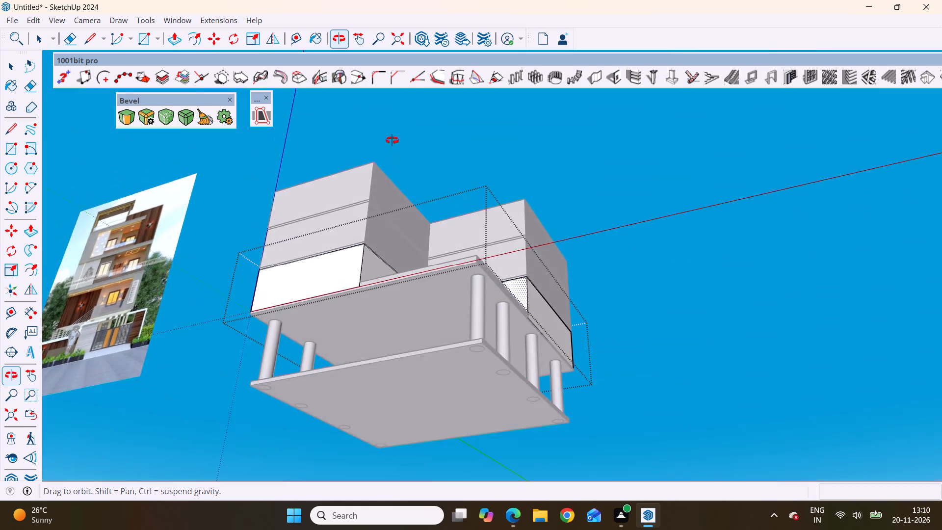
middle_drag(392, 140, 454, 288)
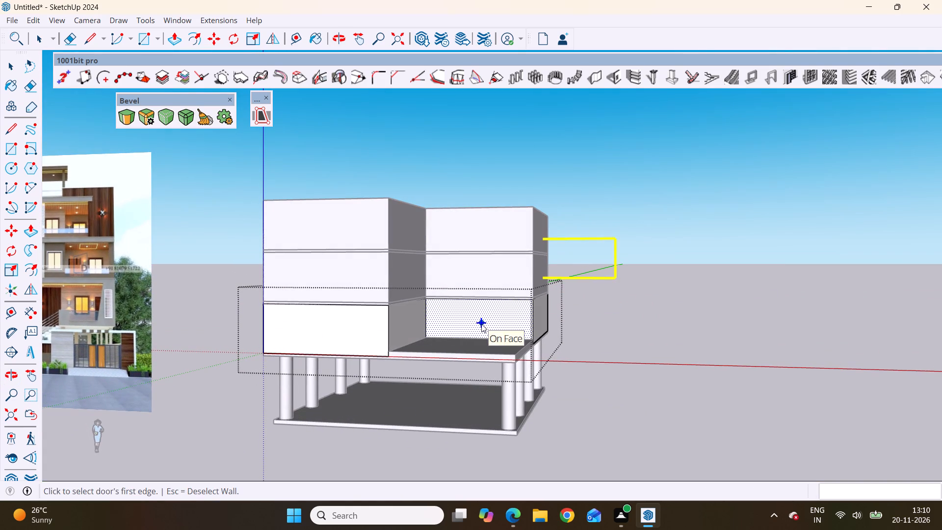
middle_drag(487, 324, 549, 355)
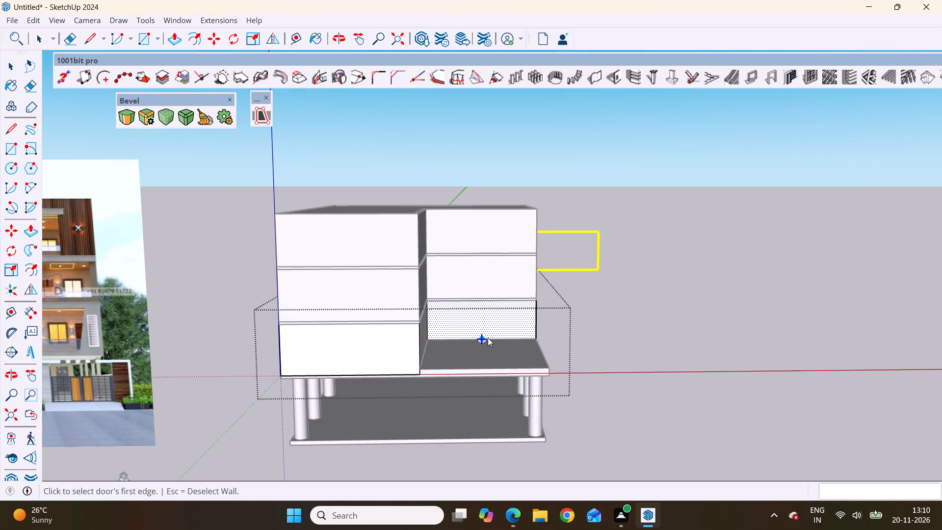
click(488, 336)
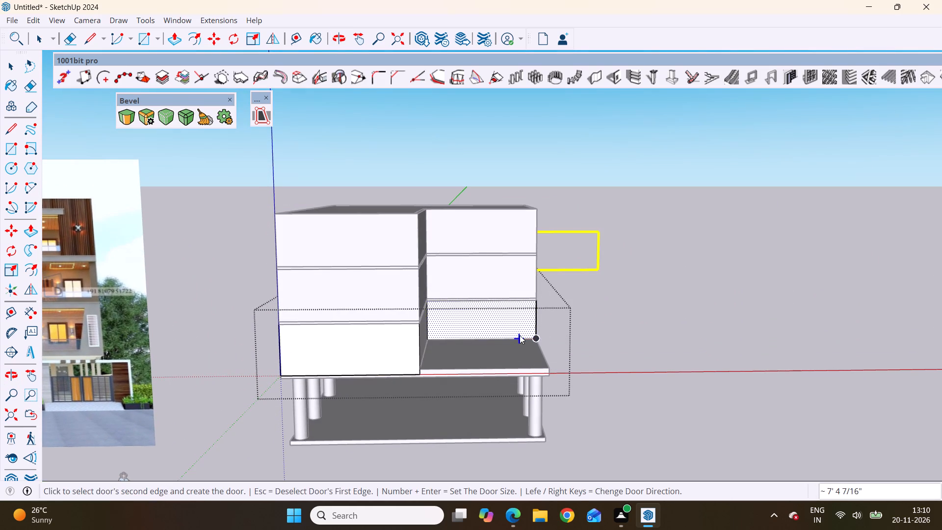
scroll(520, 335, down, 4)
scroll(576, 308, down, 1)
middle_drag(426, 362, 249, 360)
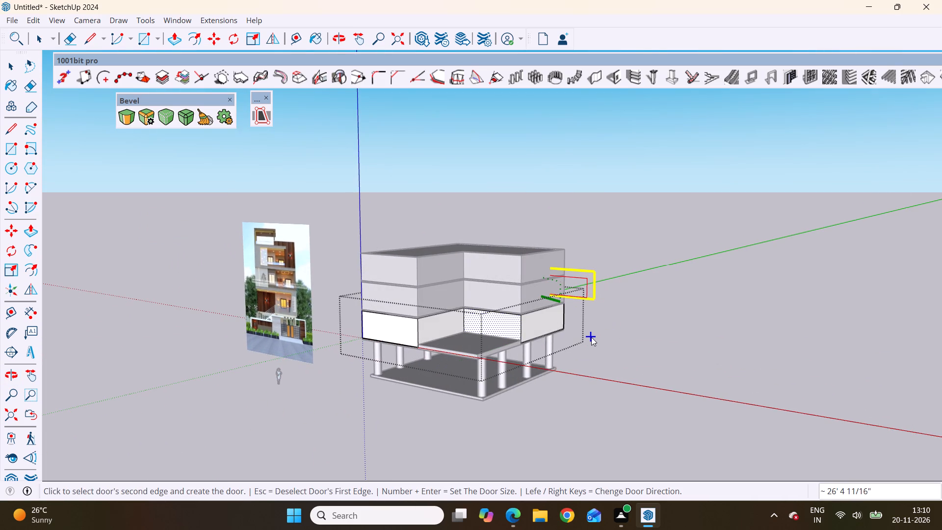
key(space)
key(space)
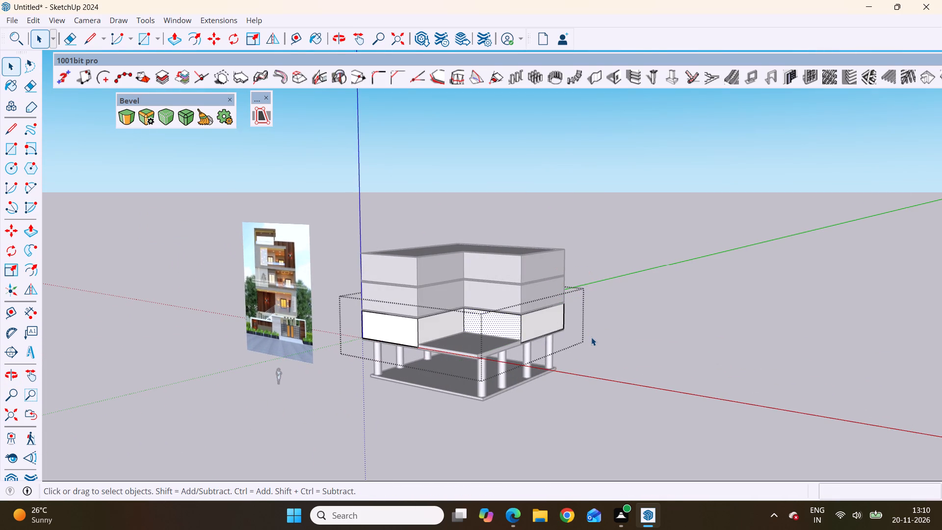
Undo the raising of the terrace slab's exposed top face and close the slab group.
key(ctrl+z)
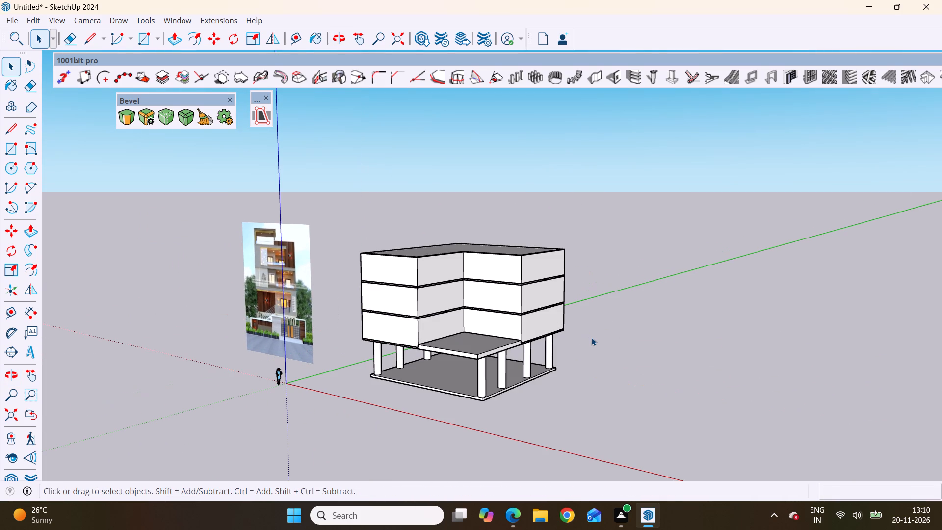
key(ctrl+z)
key(ctrl+z)
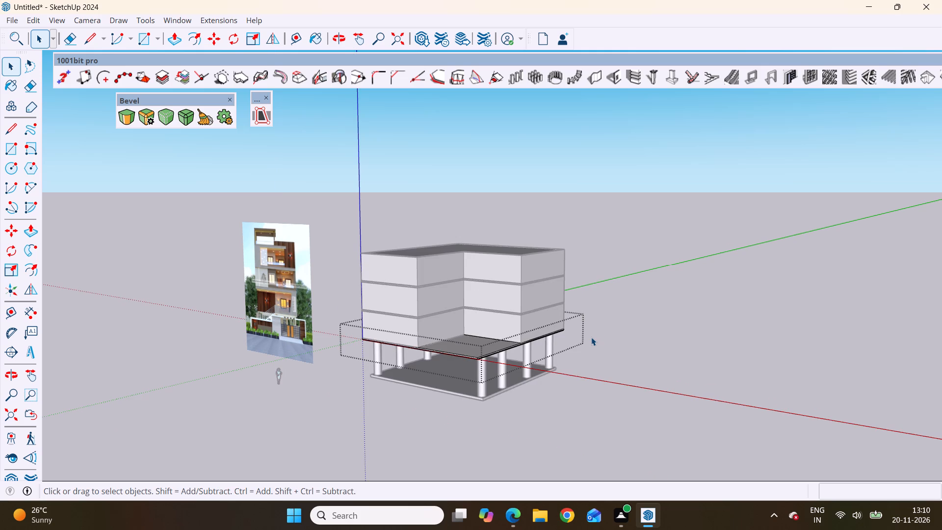
key(space)
click(602, 313)
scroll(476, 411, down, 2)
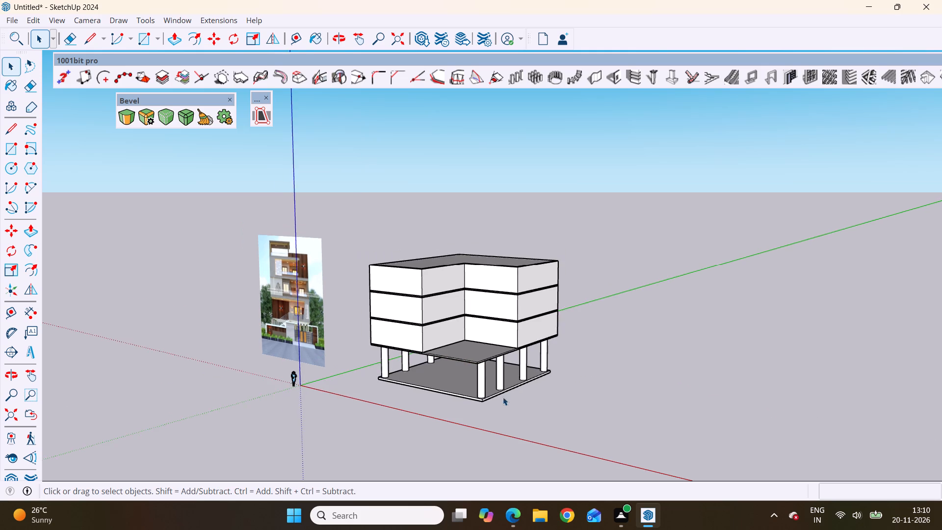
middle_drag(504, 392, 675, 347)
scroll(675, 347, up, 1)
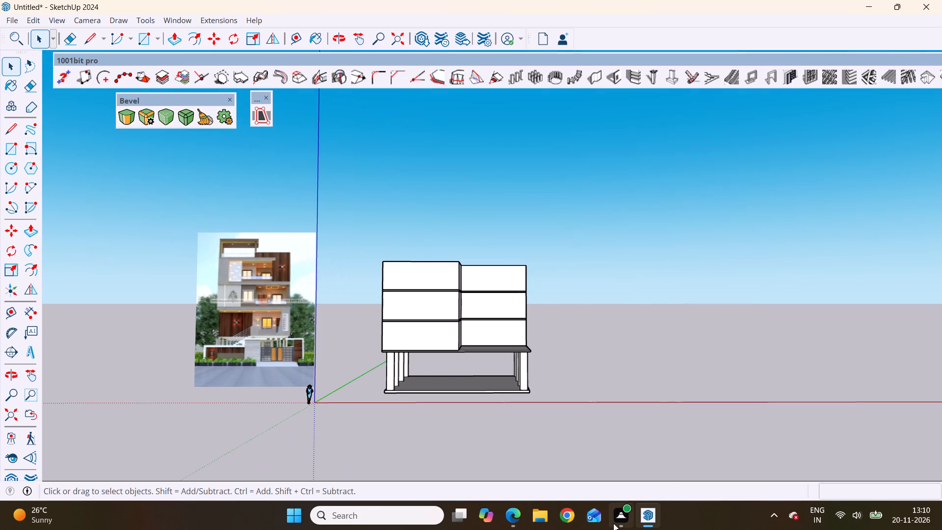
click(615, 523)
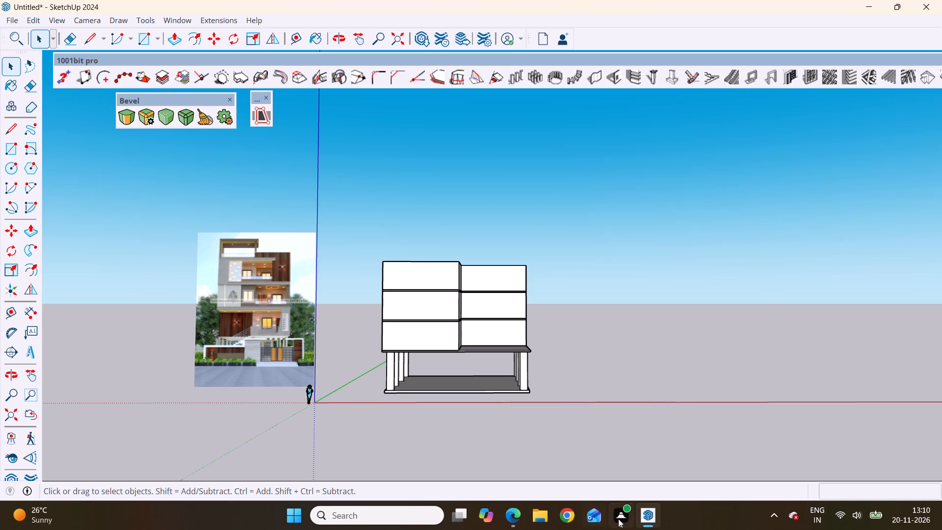
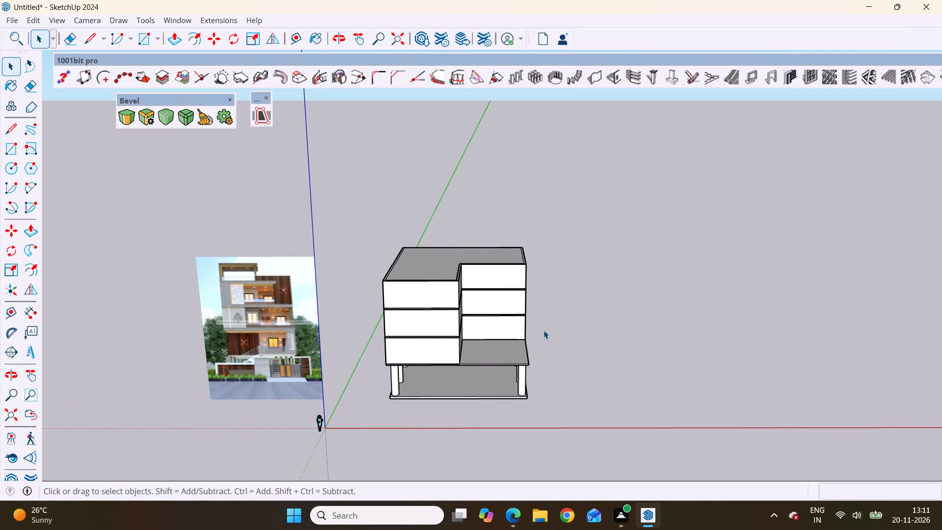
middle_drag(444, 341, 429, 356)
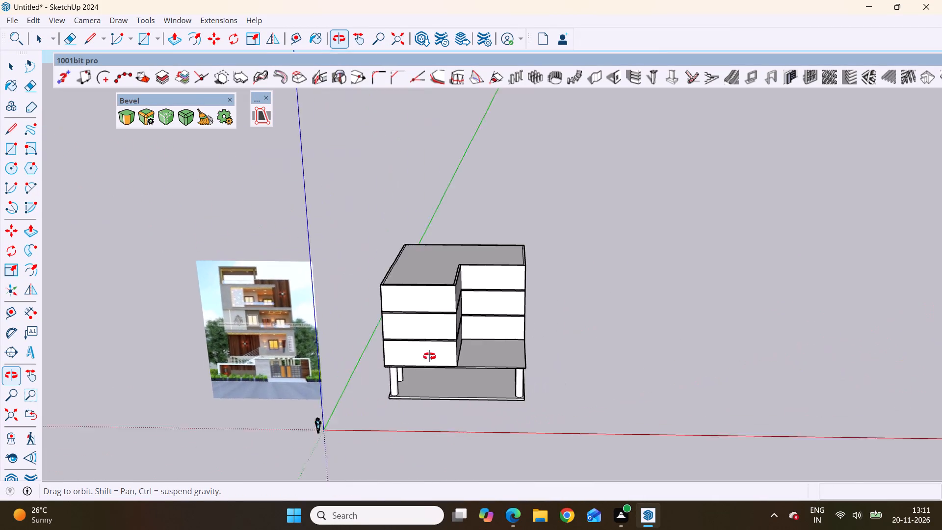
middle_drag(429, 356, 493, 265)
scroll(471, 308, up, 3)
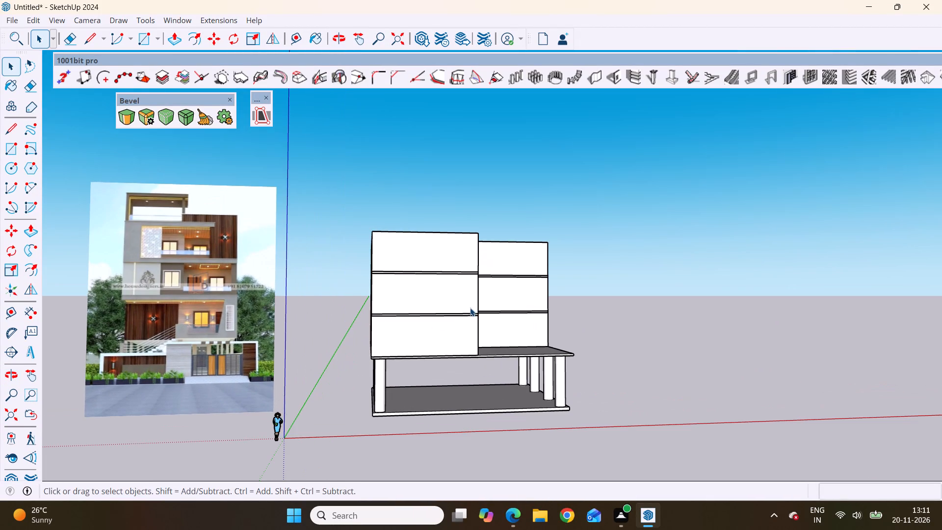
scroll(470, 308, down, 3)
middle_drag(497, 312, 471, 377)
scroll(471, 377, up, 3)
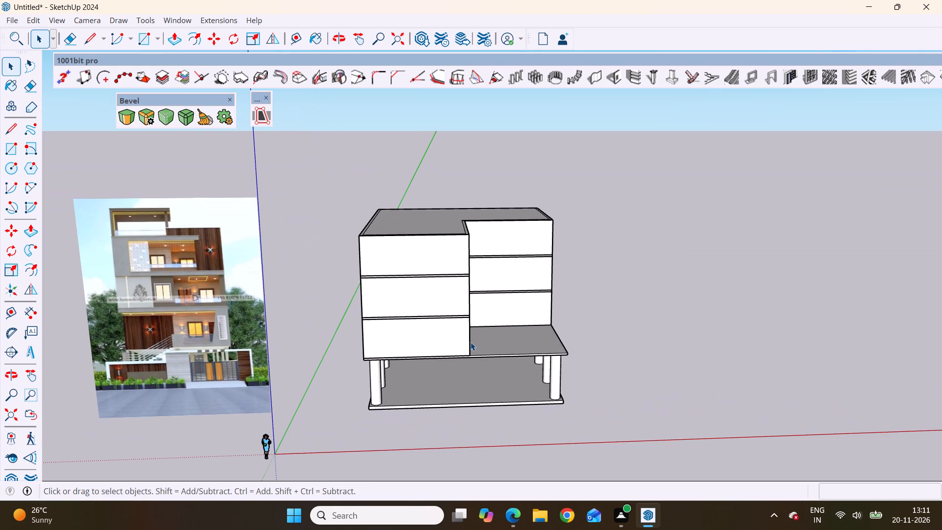
Save the model as a SketchUp file named exterior2 in the Documents folder.
key(ctrl+s)
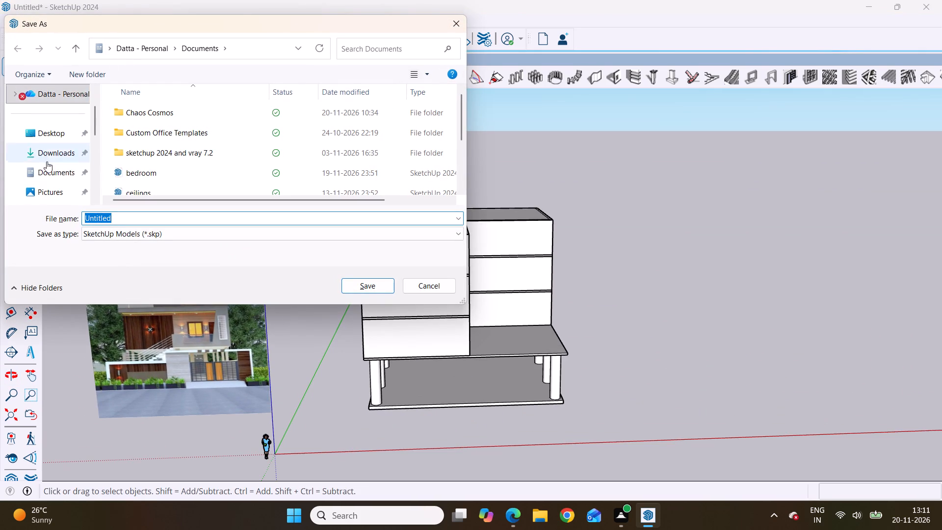
click(115, 215)
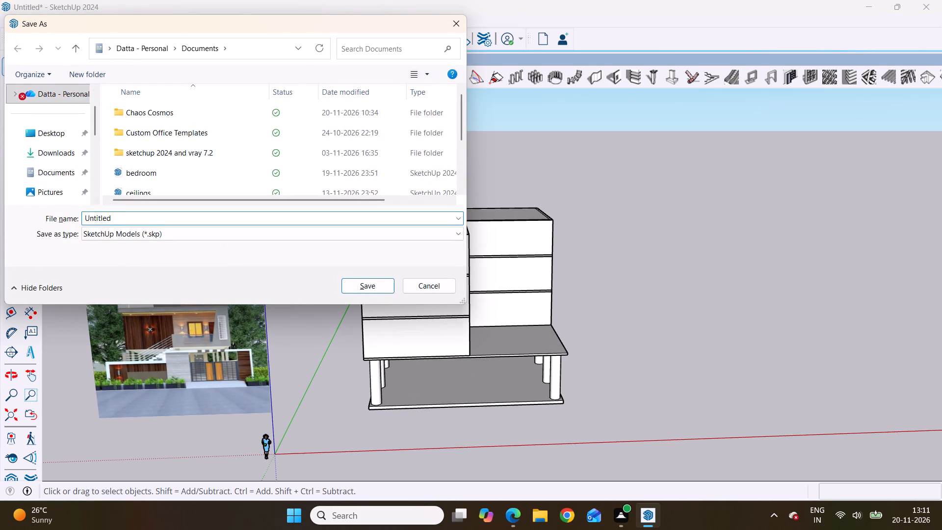
key(BackSpace)
key(BackSpace)
key(BackSpace)
key(BackSpace)
key(BackSpace)
key(BackSpace)
key(BackSpace)
key(BackSpace)
text(ex)
text(te)
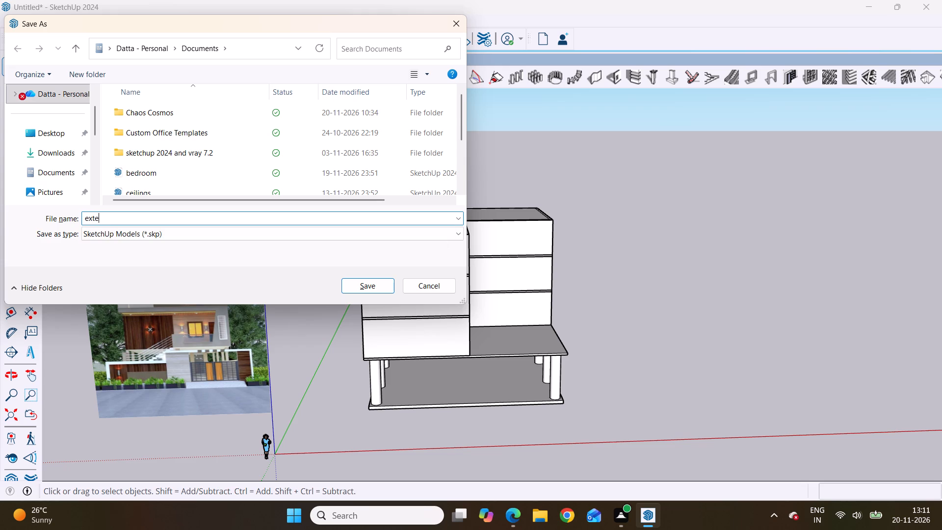
key(r)
text(io)
key(r)
key(2)
key(Return)
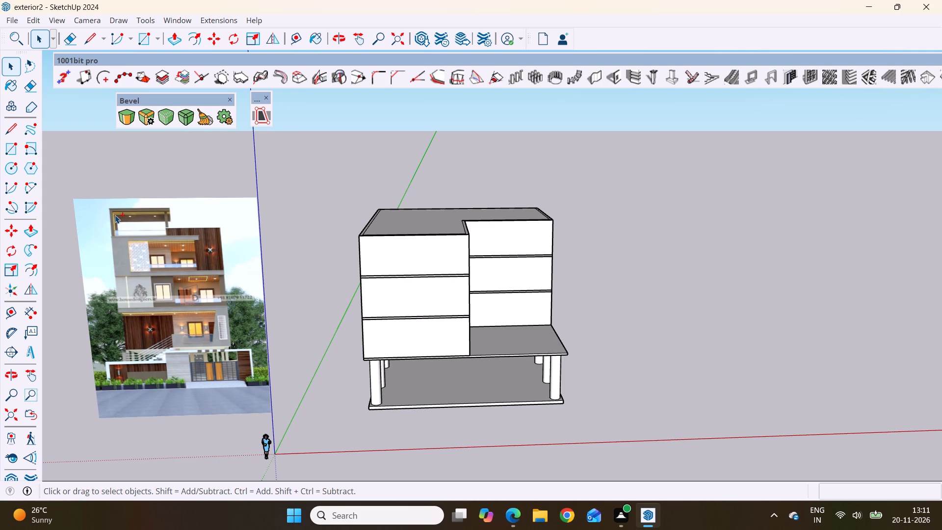
Examine the building massing from the front, side, above and below, comparing it with the reference house image.
scroll(335, 288, down, 5)
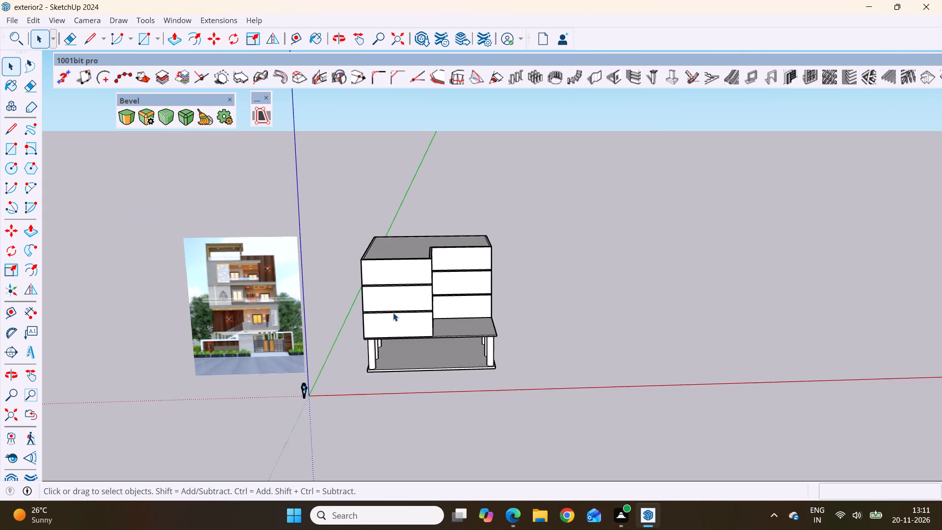
scroll(393, 313, down, 2)
middle_drag(389, 325, 223, 185)
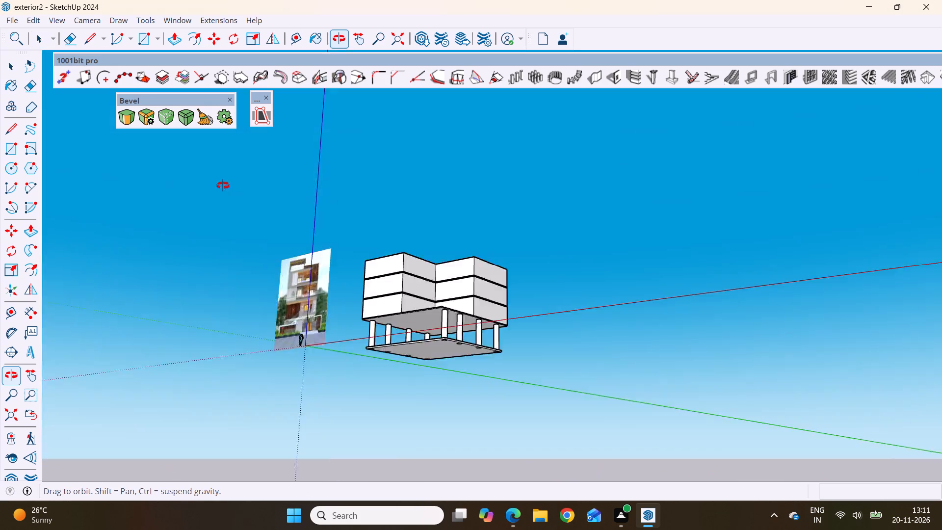
middle_drag(223, 185, 373, 295)
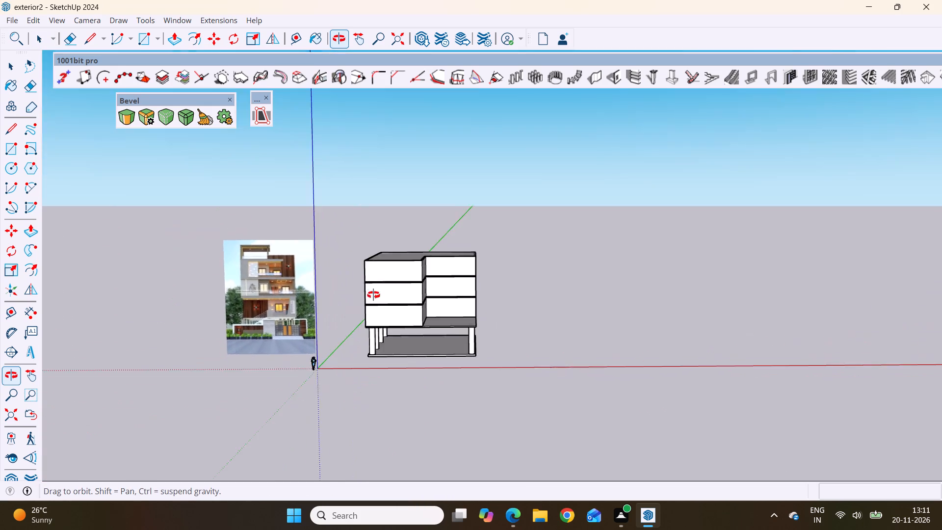
middle_drag(373, 295, 443, 276)
scroll(443, 276, up, 4)
scroll(443, 276, down, 4)
middle_drag(476, 291, 441, 351)
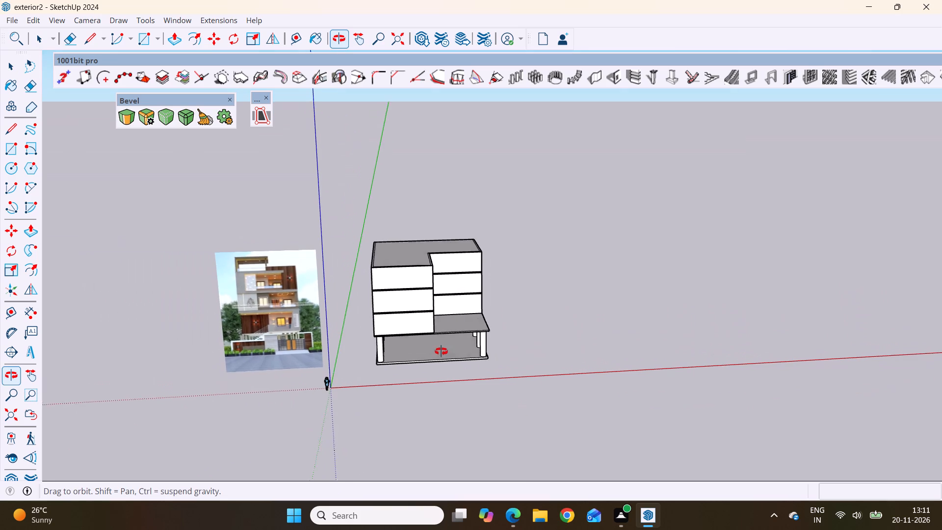
middle_drag(441, 351, 444, 353)
scroll(437, 317, up, 3)
middle_drag(407, 302, 416, 257)
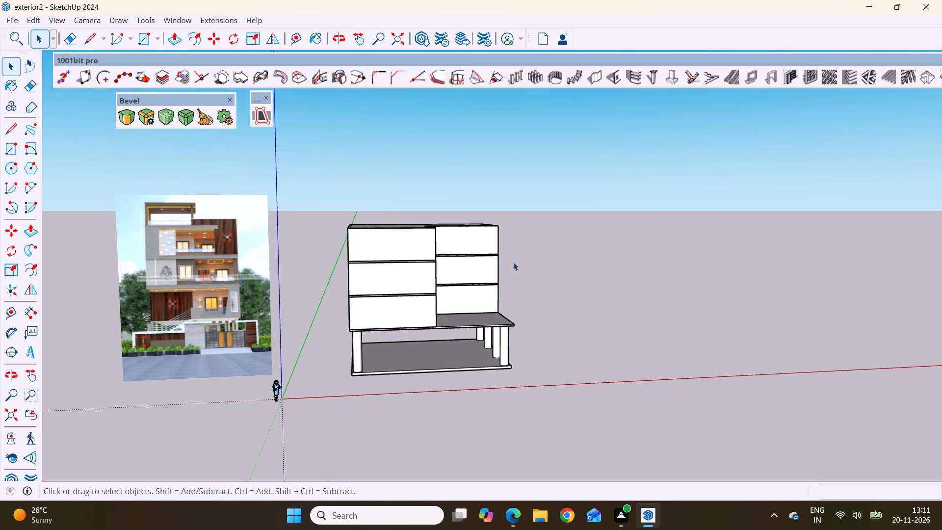
click(534, 267)
click(534, 267)
scroll(487, 307, down, 3)
middle_drag(482, 359, 392, 367)
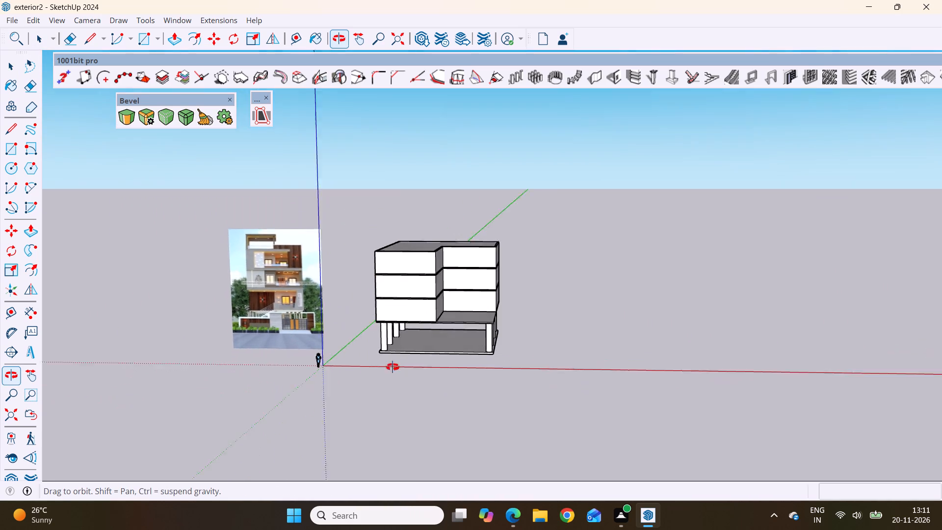
middle_drag(392, 367, 492, 133)
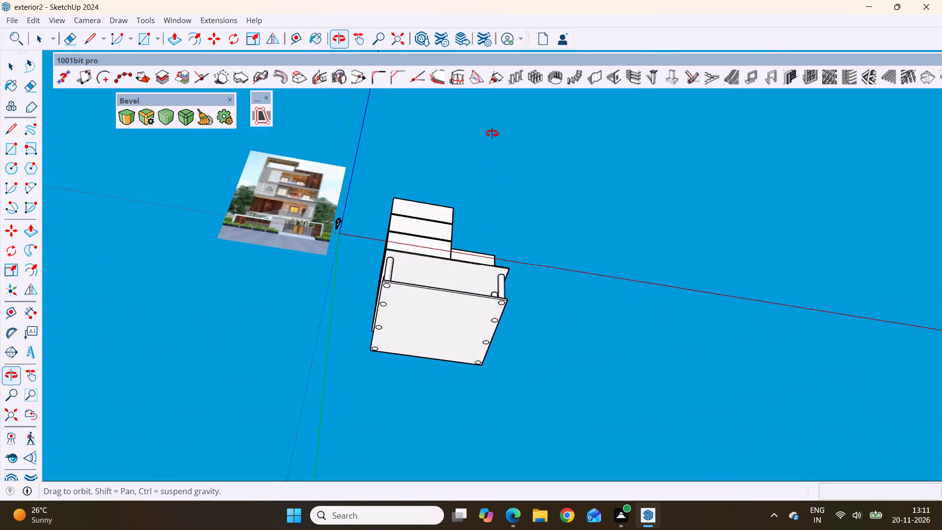
middle_drag(492, 133, 485, 396)
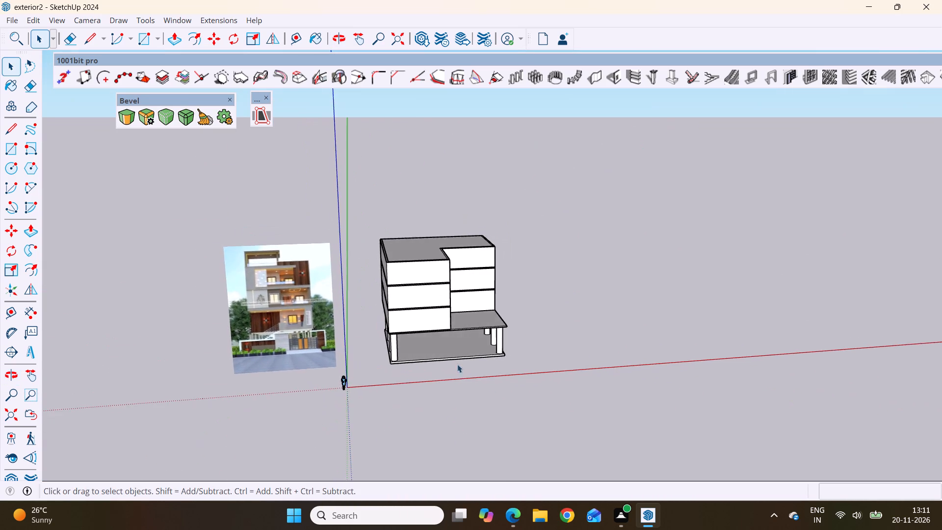
scroll(447, 363, up, 6)
middle_drag(439, 366, 442, 334)
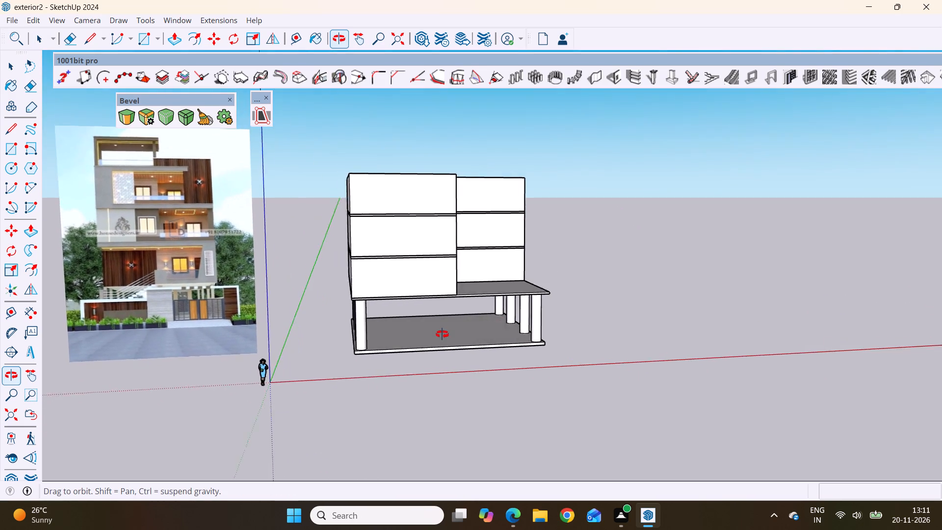
middle_drag(442, 334, 469, 348)
scroll(437, 387, down, 3)
middle_drag(388, 404, 362, 402)
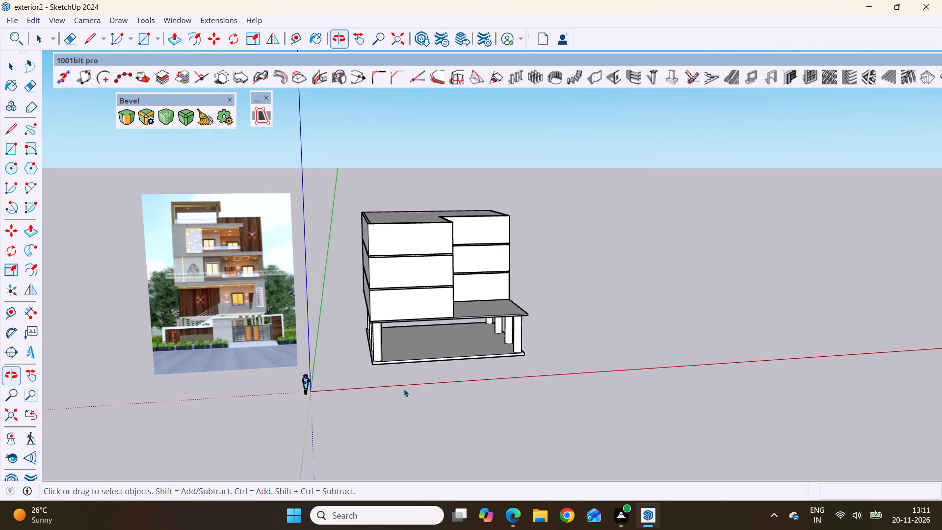
scroll(478, 286, up, 3)
scroll(460, 316, down, 3)
middle_drag(499, 324, 350, 359)
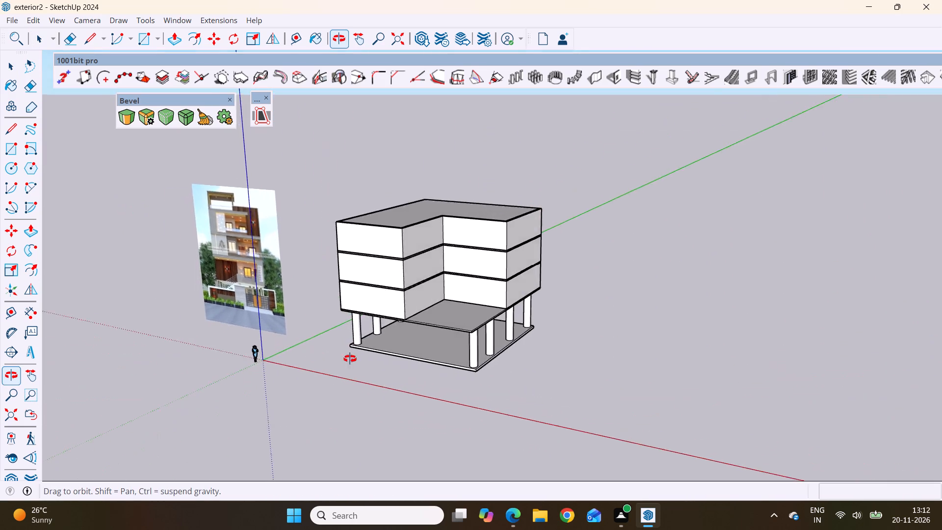
middle_drag(350, 359, 477, 324)
scroll(506, 250, up, 2)
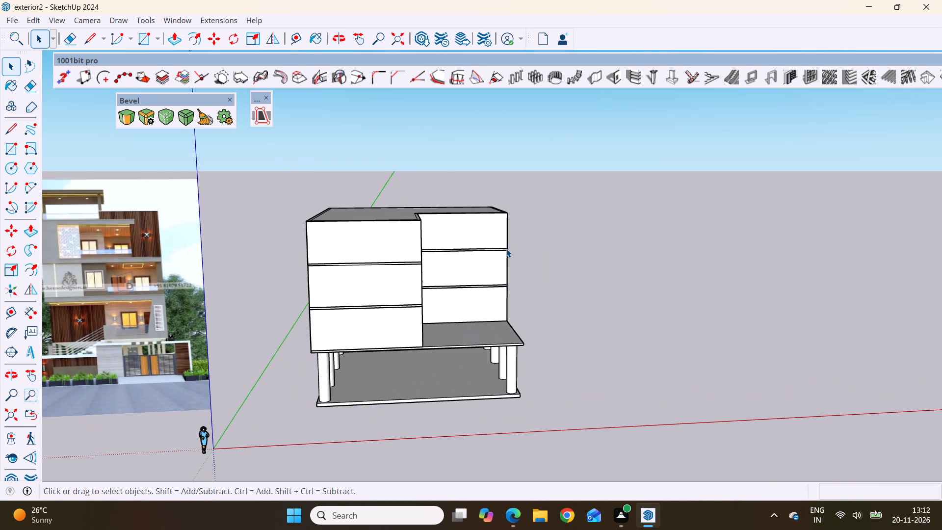
key(space)
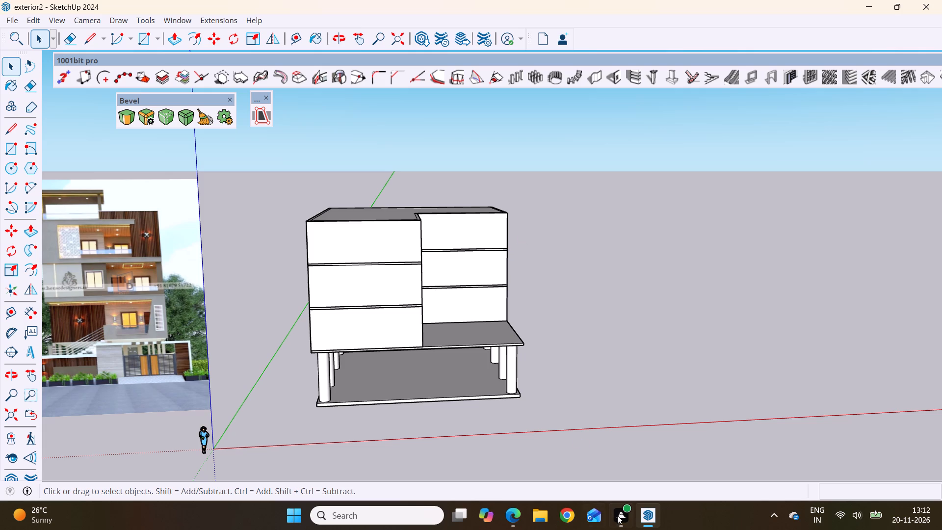
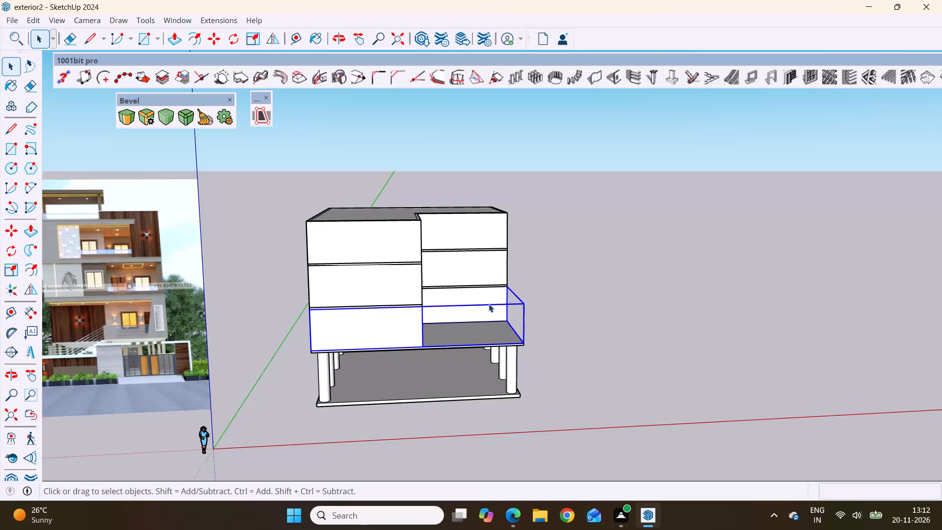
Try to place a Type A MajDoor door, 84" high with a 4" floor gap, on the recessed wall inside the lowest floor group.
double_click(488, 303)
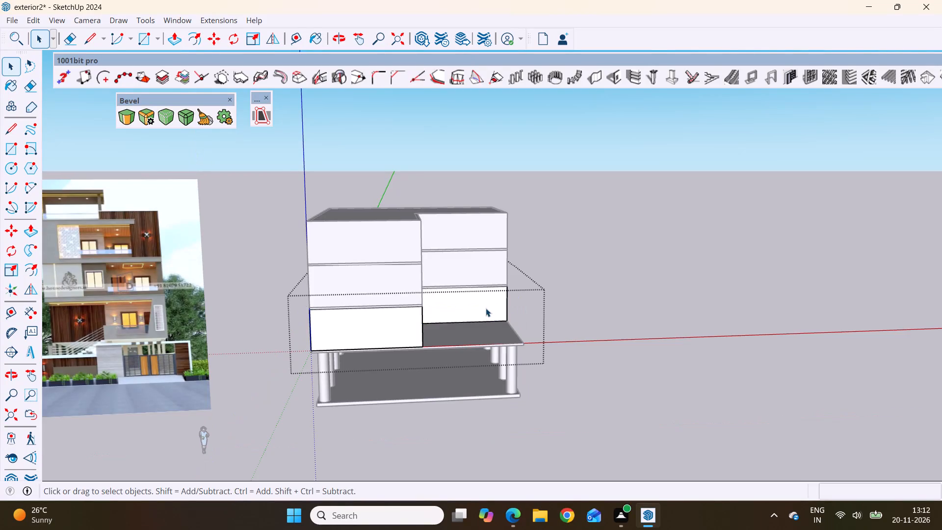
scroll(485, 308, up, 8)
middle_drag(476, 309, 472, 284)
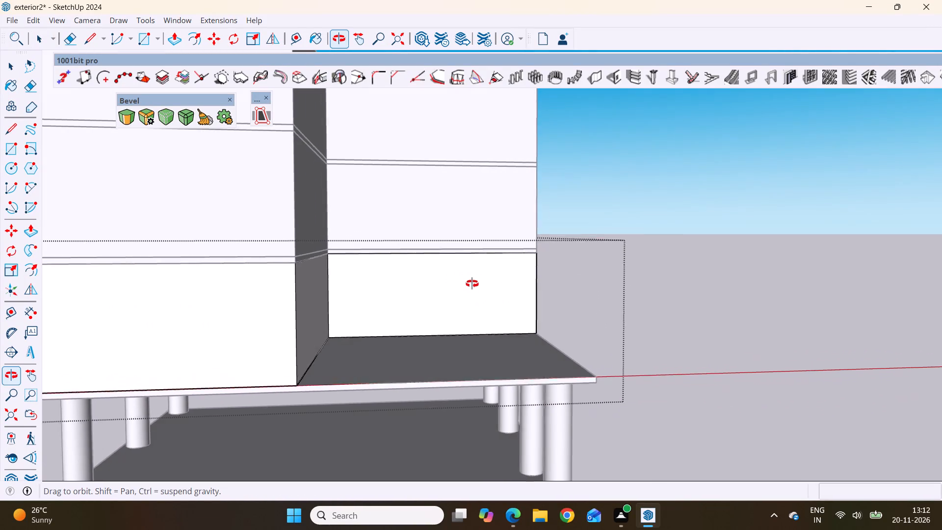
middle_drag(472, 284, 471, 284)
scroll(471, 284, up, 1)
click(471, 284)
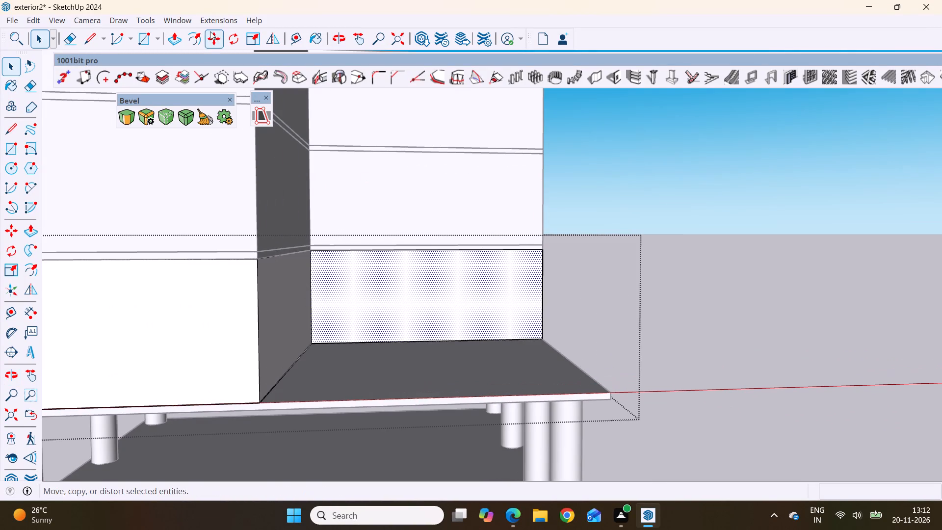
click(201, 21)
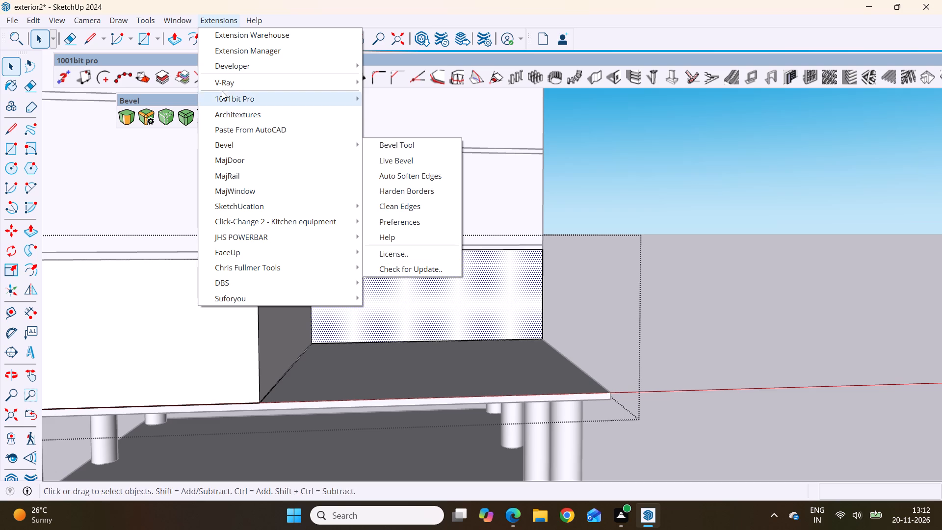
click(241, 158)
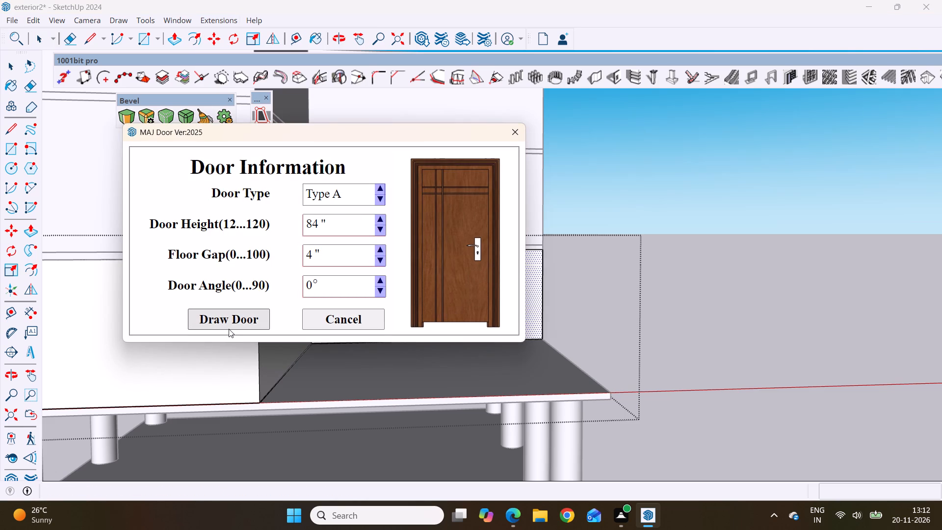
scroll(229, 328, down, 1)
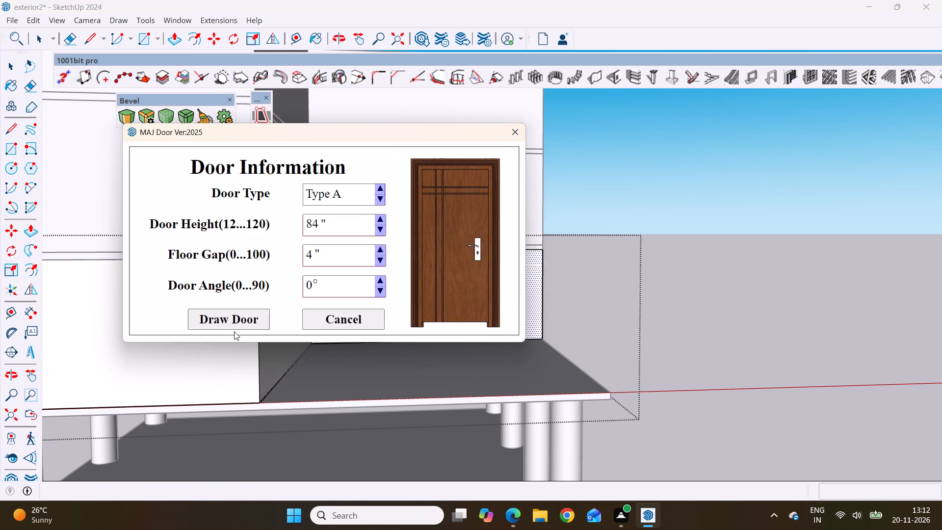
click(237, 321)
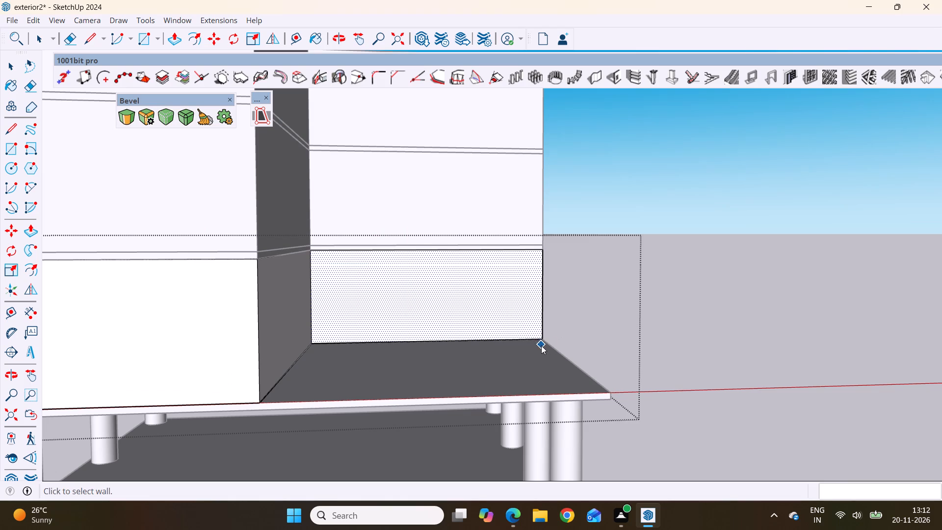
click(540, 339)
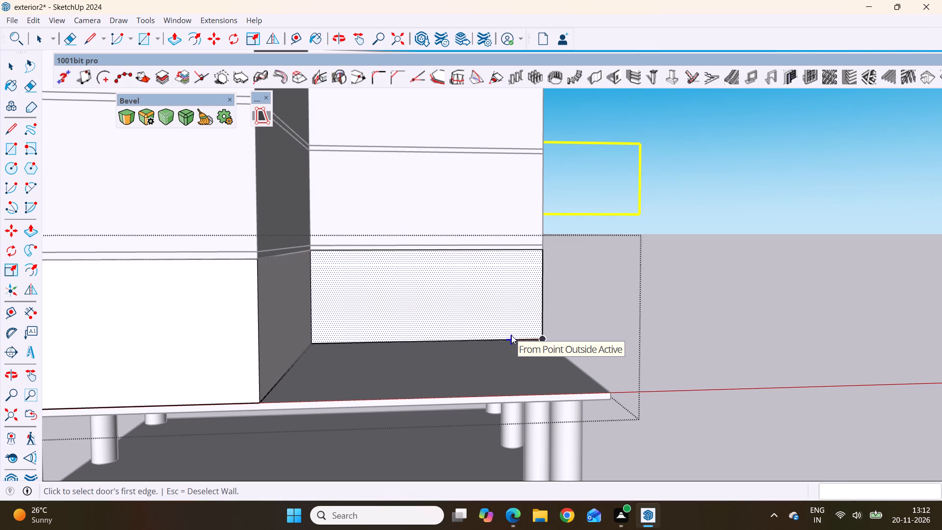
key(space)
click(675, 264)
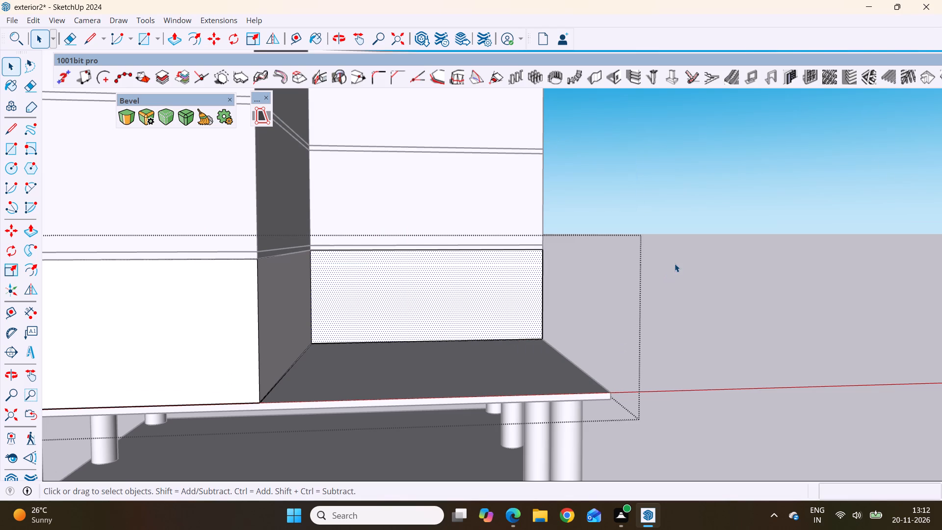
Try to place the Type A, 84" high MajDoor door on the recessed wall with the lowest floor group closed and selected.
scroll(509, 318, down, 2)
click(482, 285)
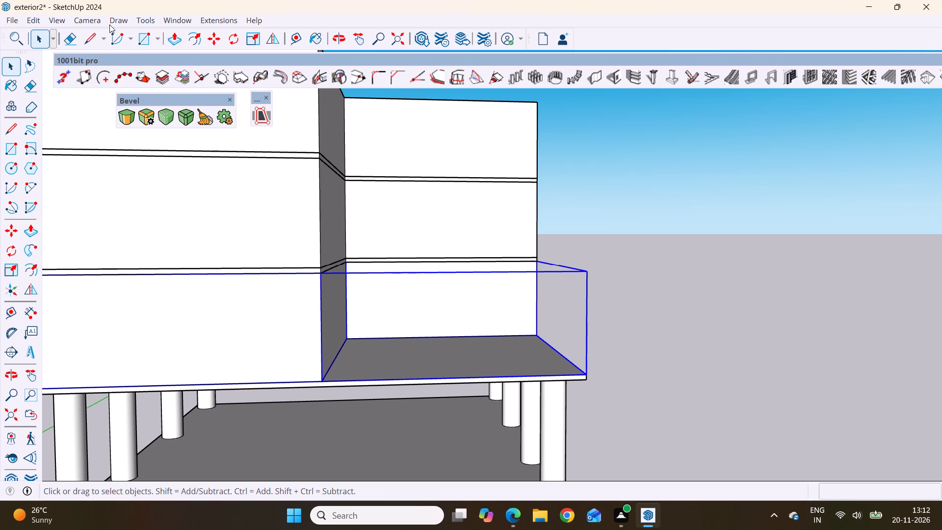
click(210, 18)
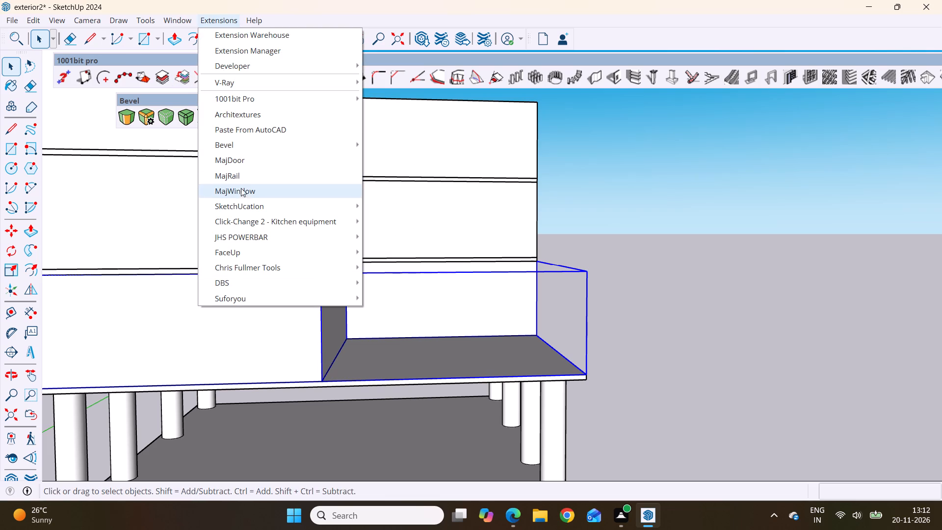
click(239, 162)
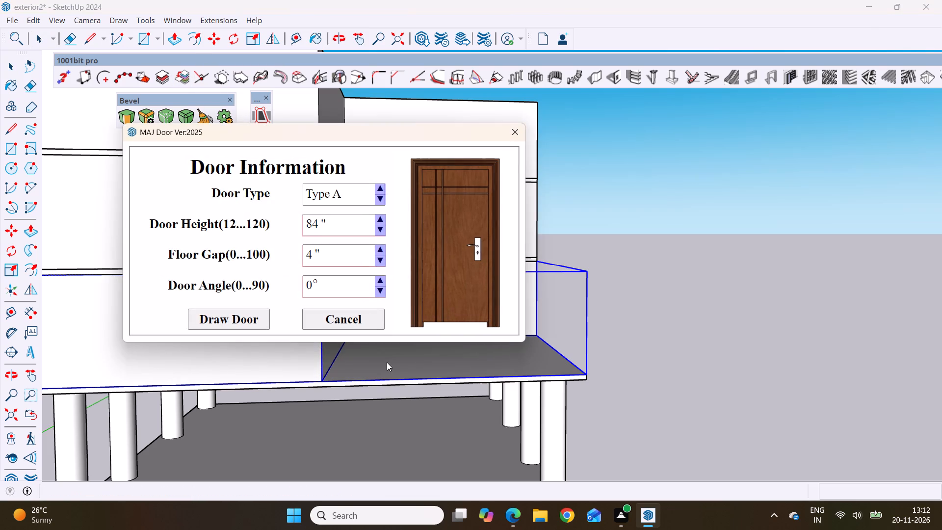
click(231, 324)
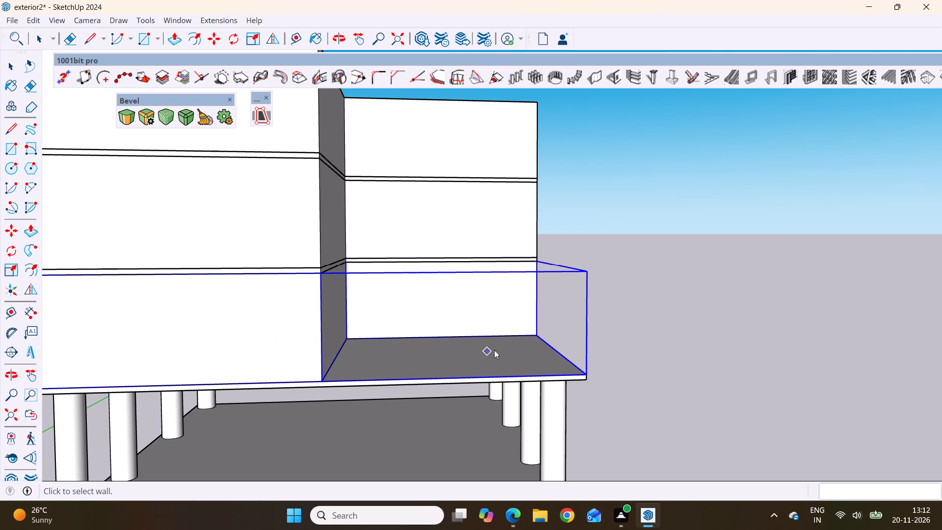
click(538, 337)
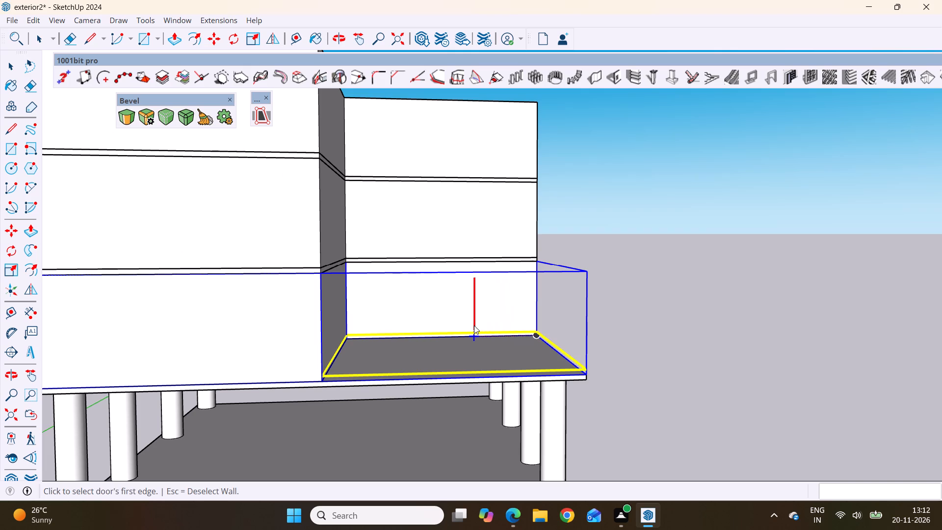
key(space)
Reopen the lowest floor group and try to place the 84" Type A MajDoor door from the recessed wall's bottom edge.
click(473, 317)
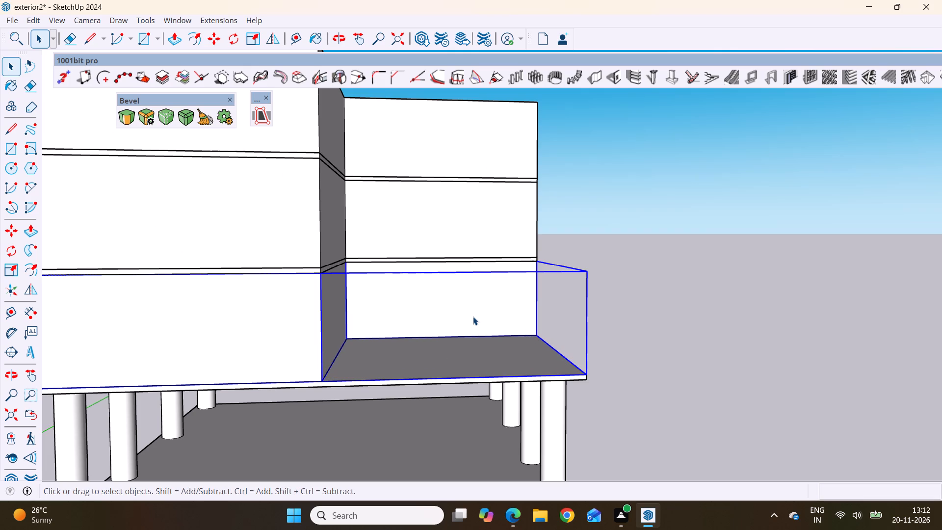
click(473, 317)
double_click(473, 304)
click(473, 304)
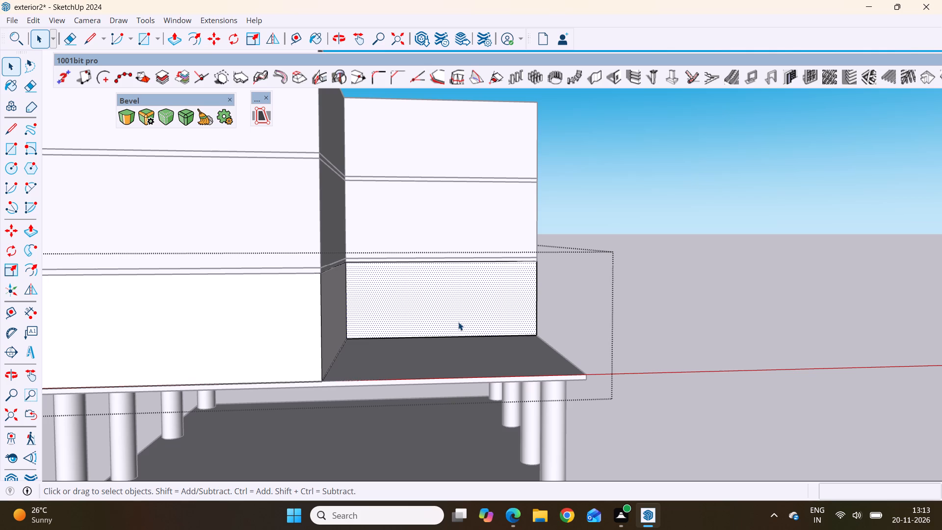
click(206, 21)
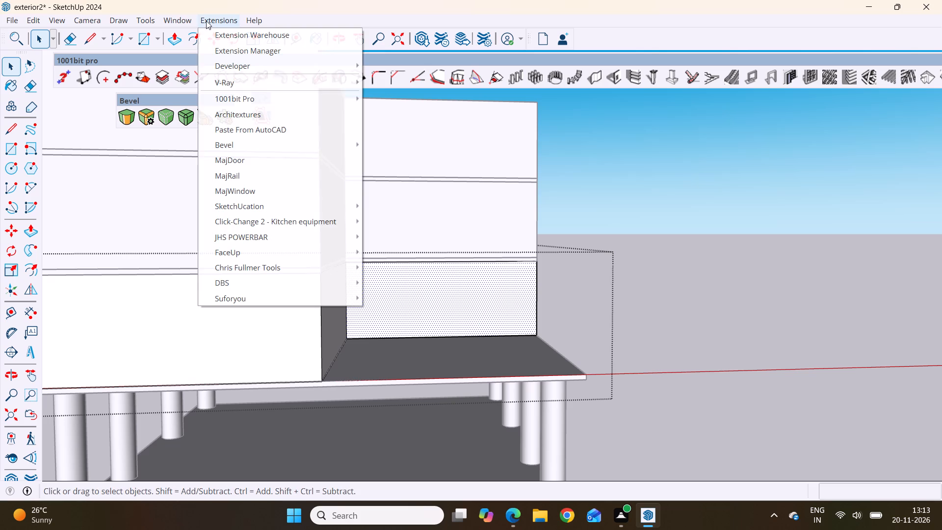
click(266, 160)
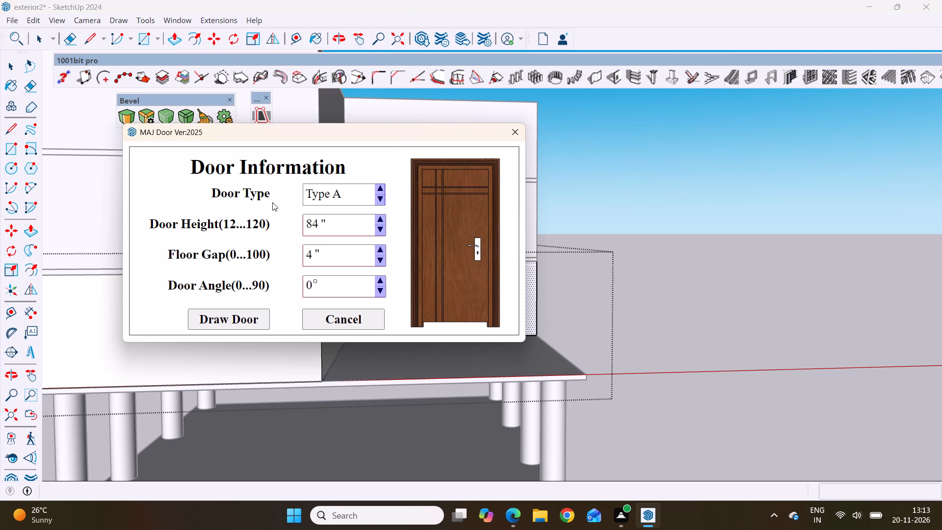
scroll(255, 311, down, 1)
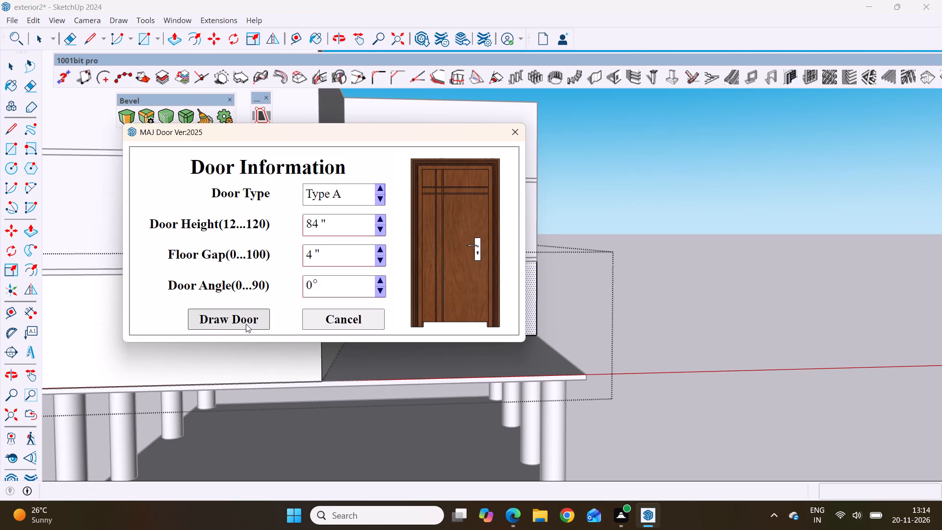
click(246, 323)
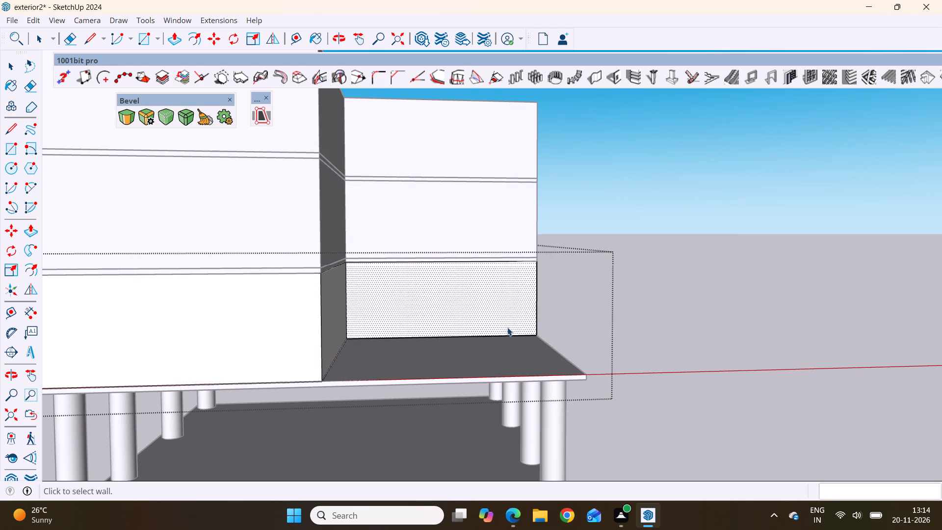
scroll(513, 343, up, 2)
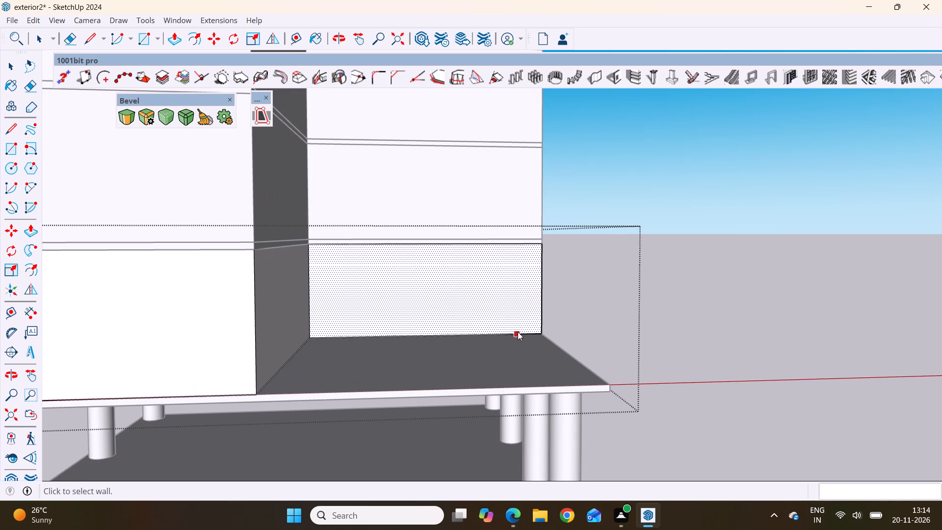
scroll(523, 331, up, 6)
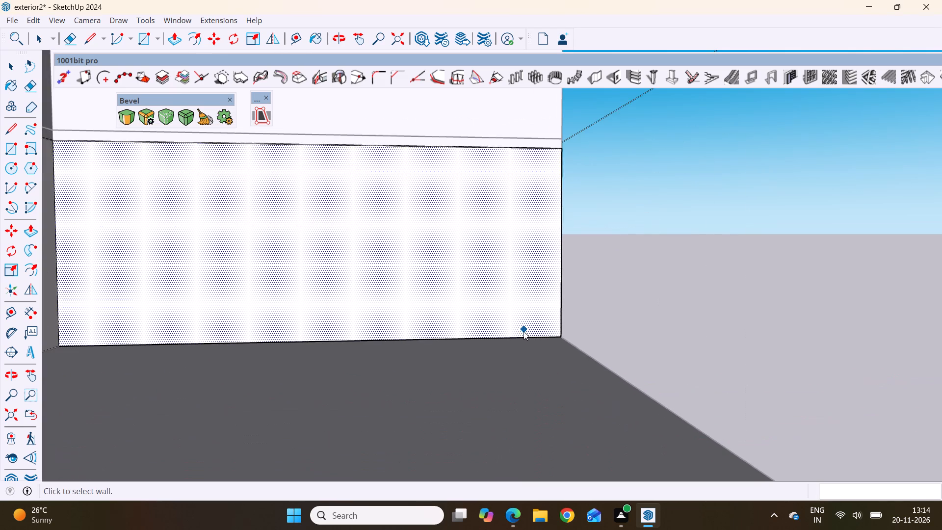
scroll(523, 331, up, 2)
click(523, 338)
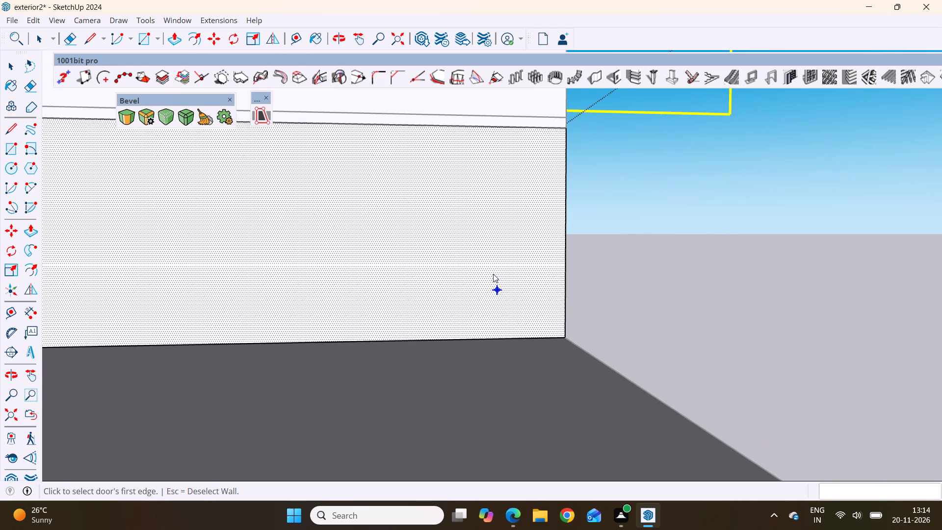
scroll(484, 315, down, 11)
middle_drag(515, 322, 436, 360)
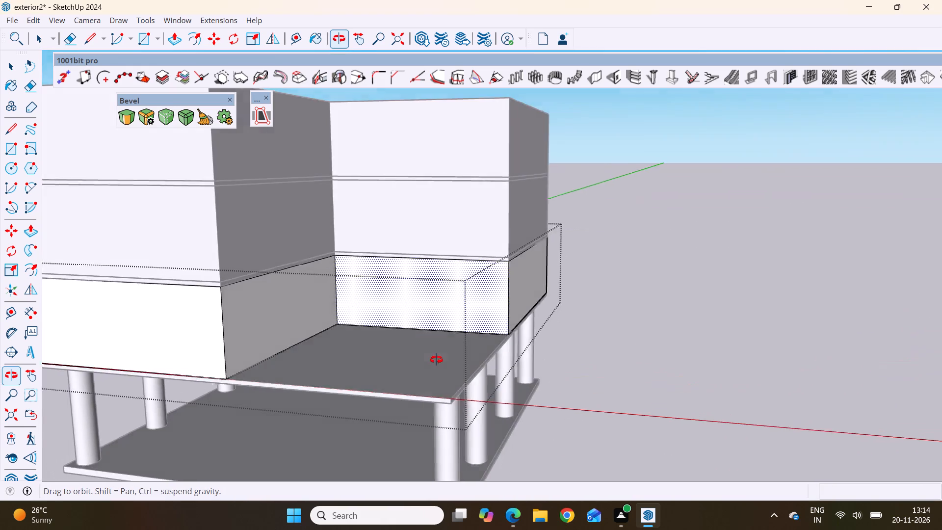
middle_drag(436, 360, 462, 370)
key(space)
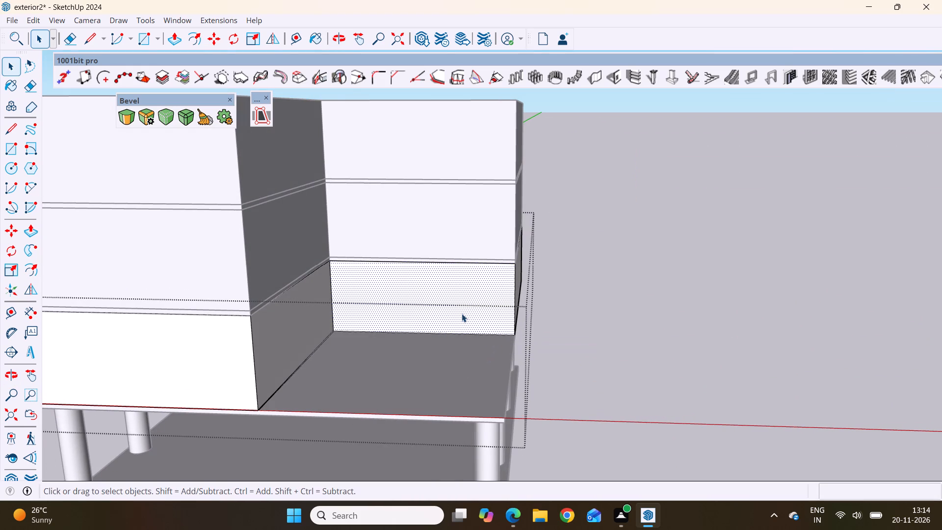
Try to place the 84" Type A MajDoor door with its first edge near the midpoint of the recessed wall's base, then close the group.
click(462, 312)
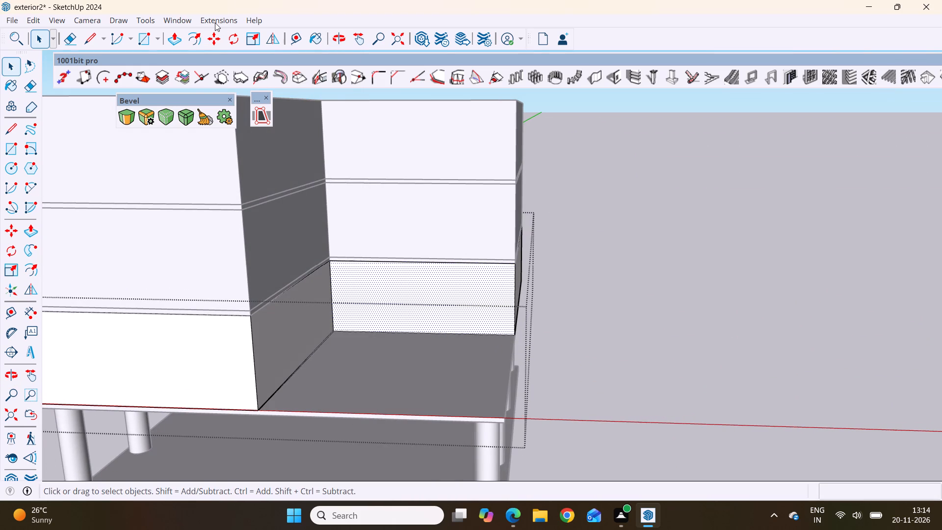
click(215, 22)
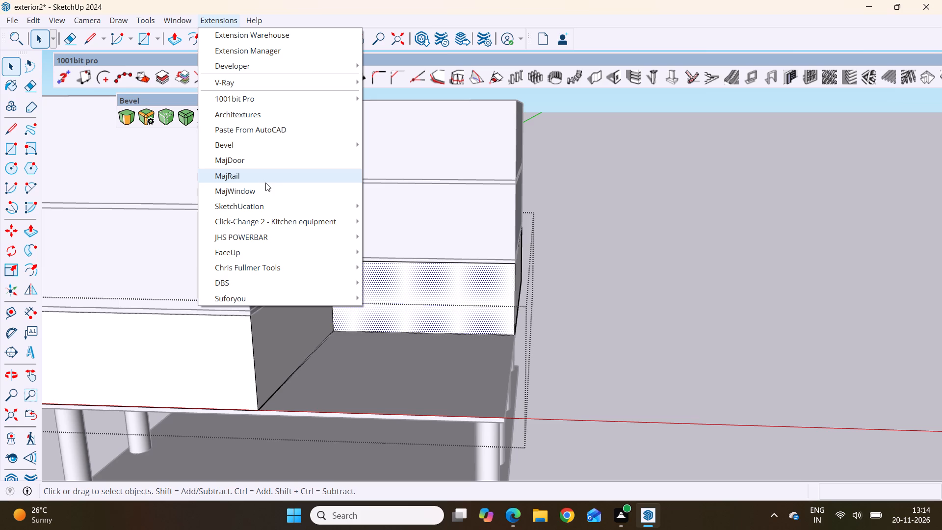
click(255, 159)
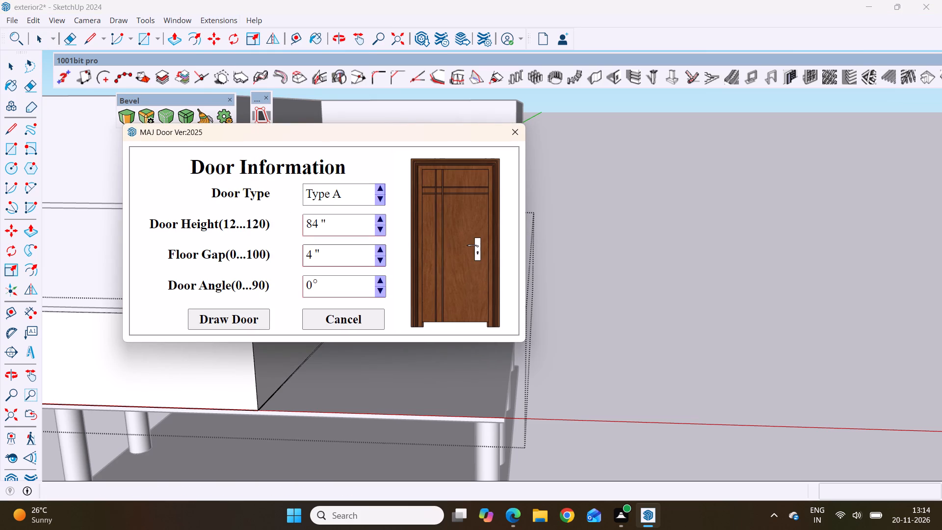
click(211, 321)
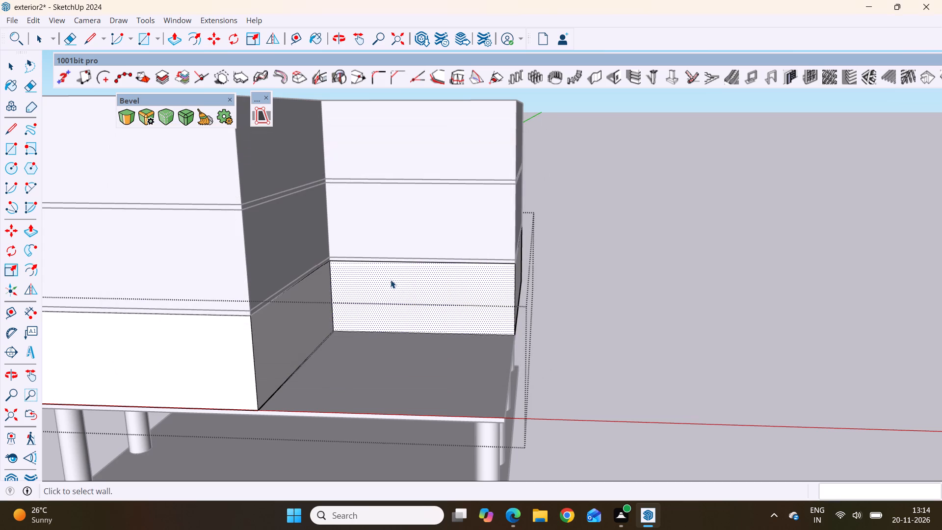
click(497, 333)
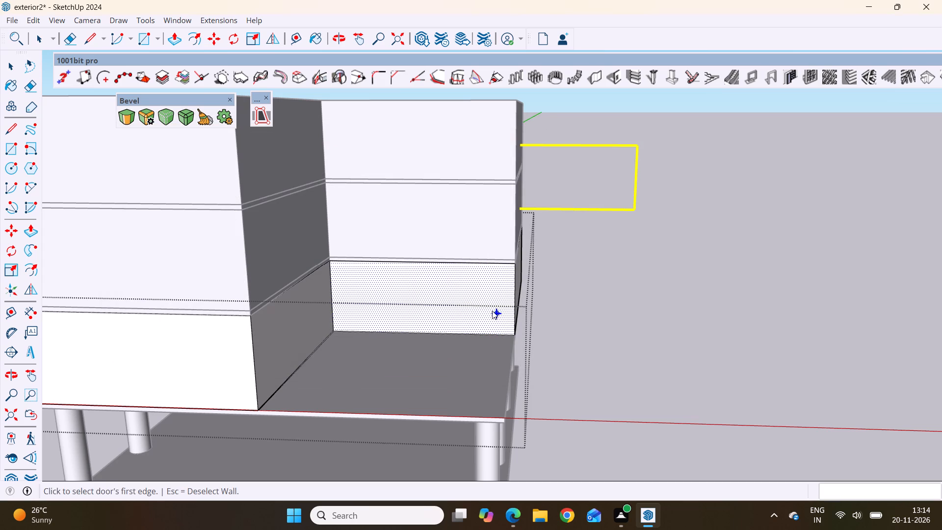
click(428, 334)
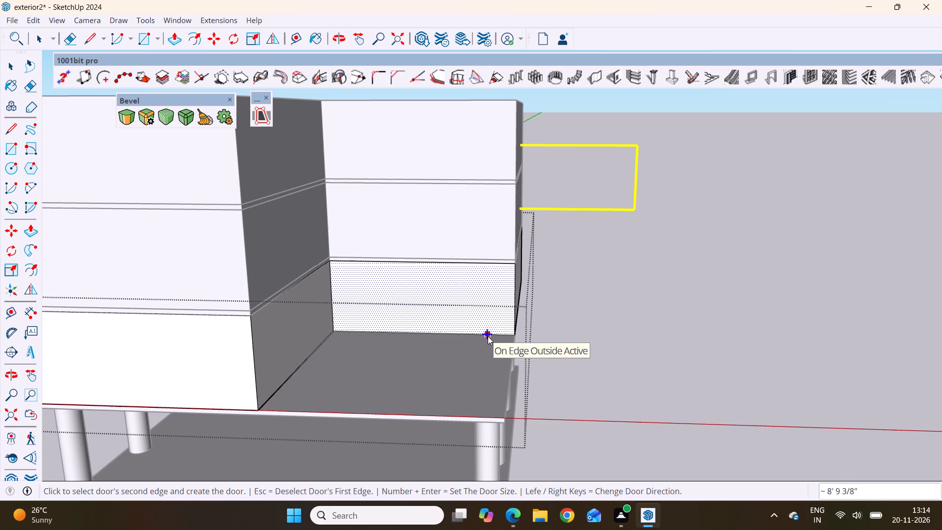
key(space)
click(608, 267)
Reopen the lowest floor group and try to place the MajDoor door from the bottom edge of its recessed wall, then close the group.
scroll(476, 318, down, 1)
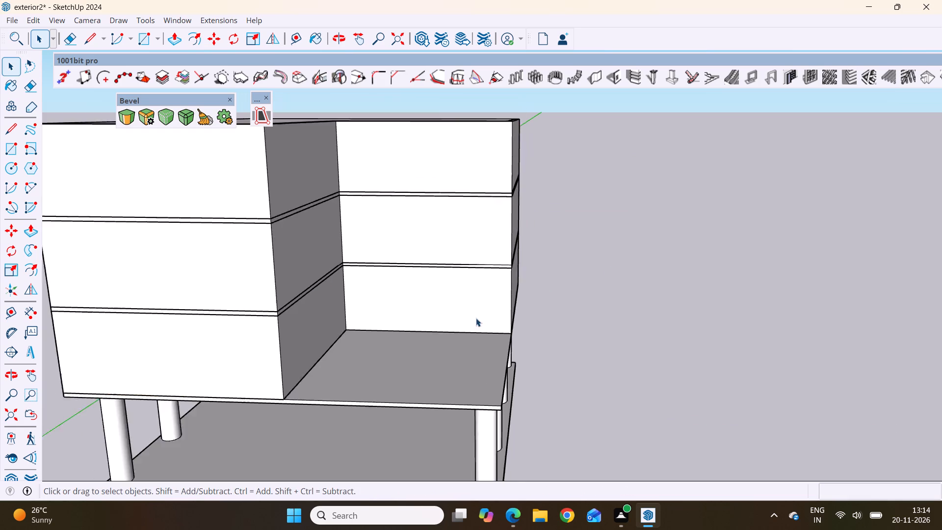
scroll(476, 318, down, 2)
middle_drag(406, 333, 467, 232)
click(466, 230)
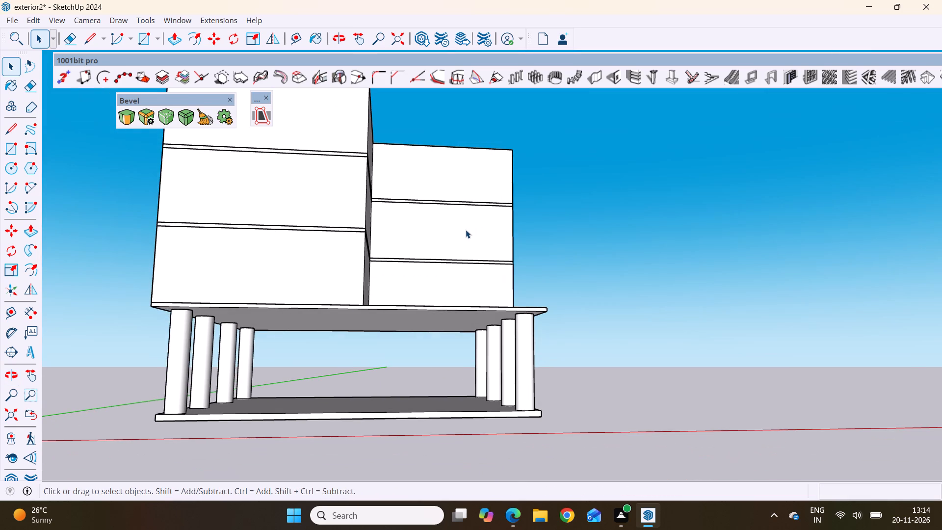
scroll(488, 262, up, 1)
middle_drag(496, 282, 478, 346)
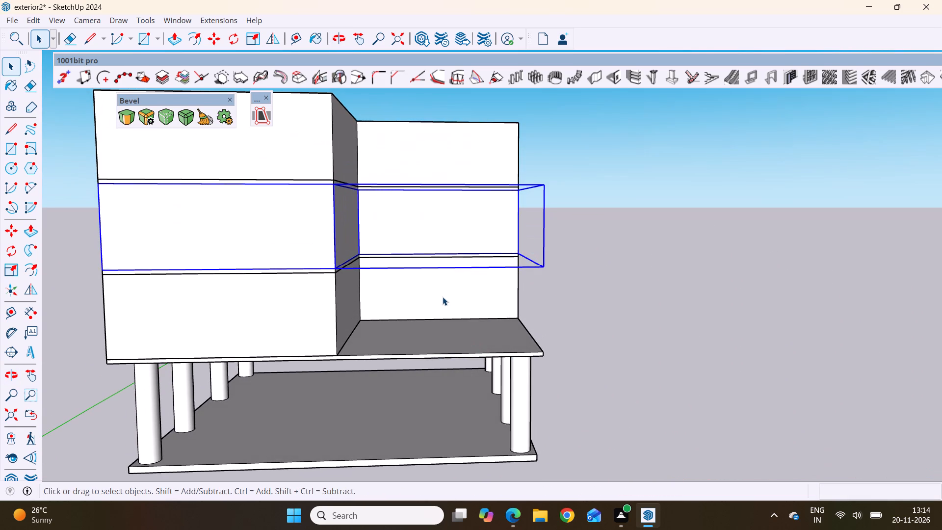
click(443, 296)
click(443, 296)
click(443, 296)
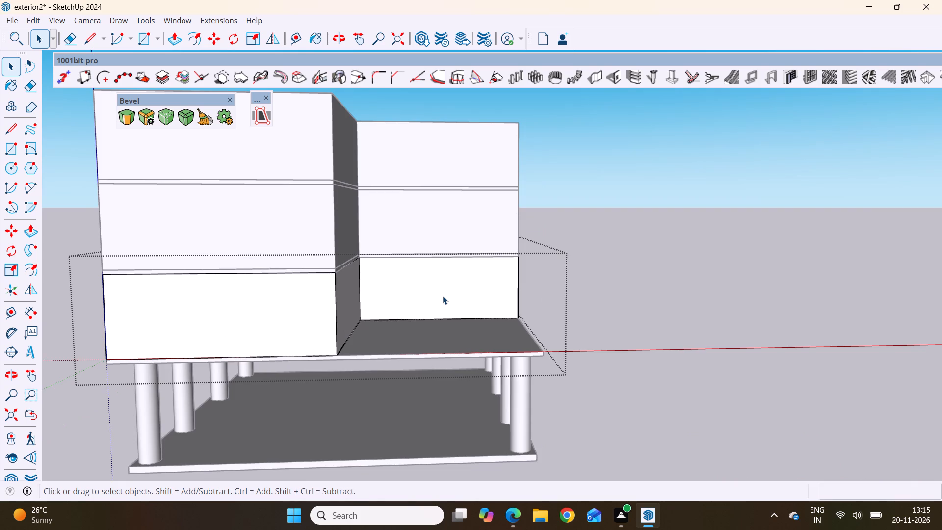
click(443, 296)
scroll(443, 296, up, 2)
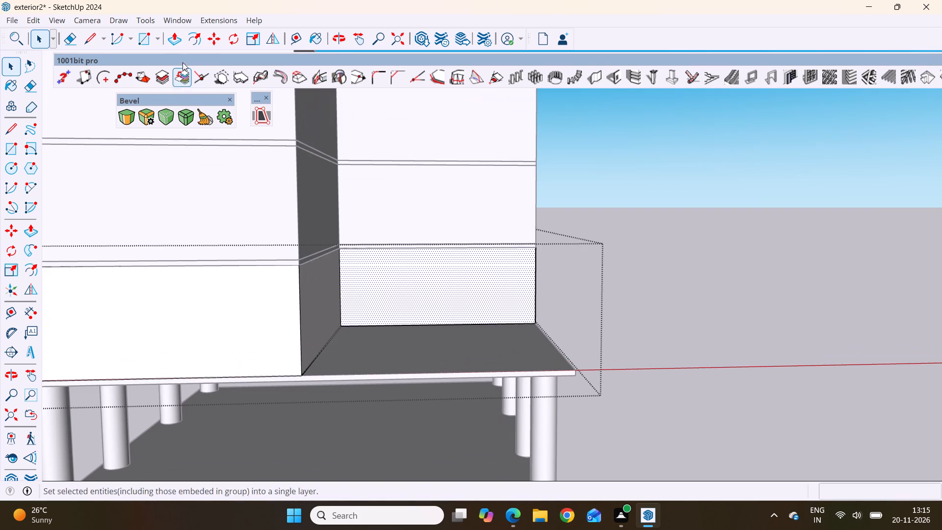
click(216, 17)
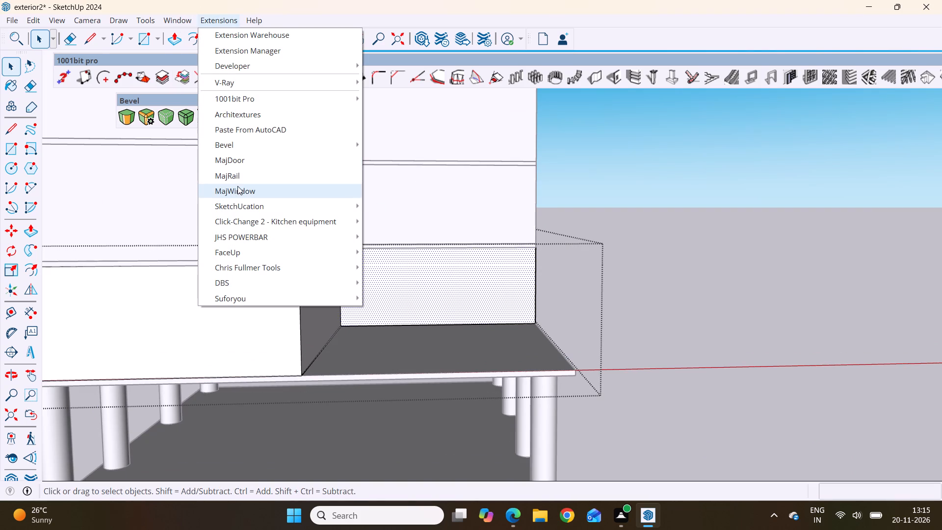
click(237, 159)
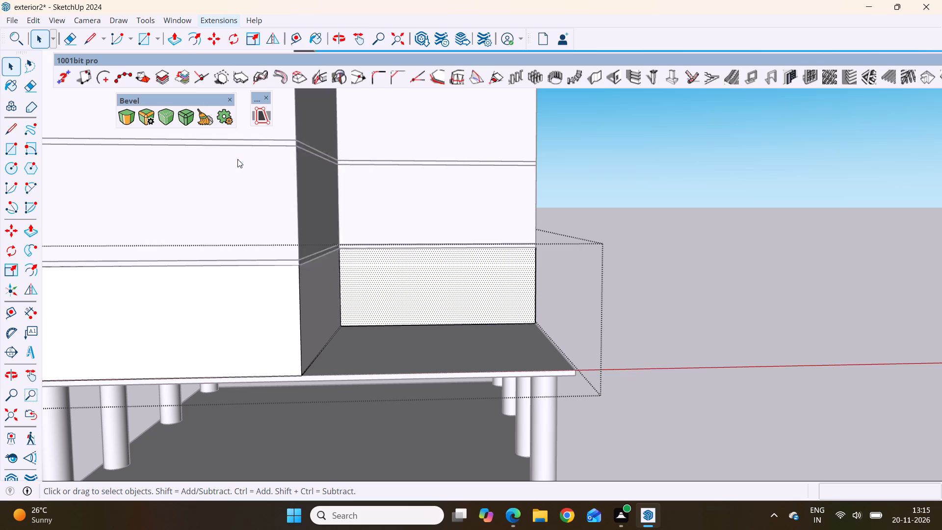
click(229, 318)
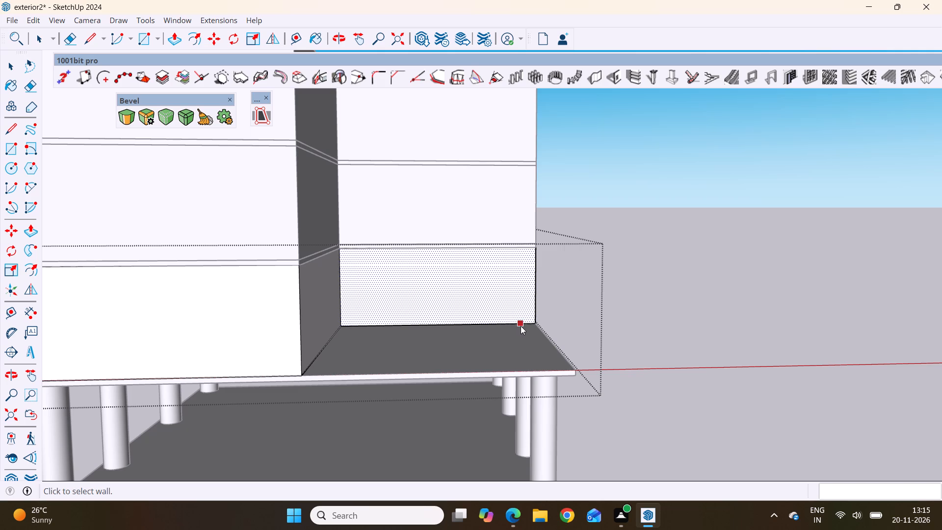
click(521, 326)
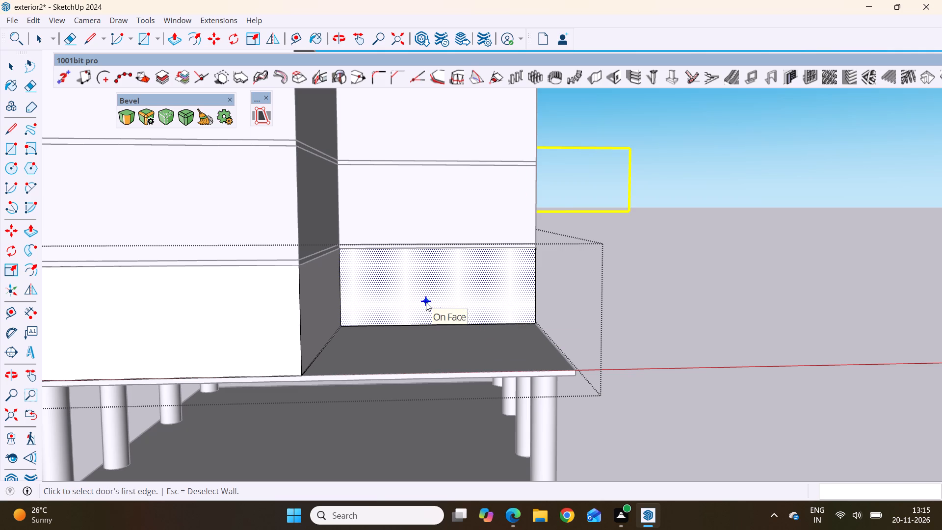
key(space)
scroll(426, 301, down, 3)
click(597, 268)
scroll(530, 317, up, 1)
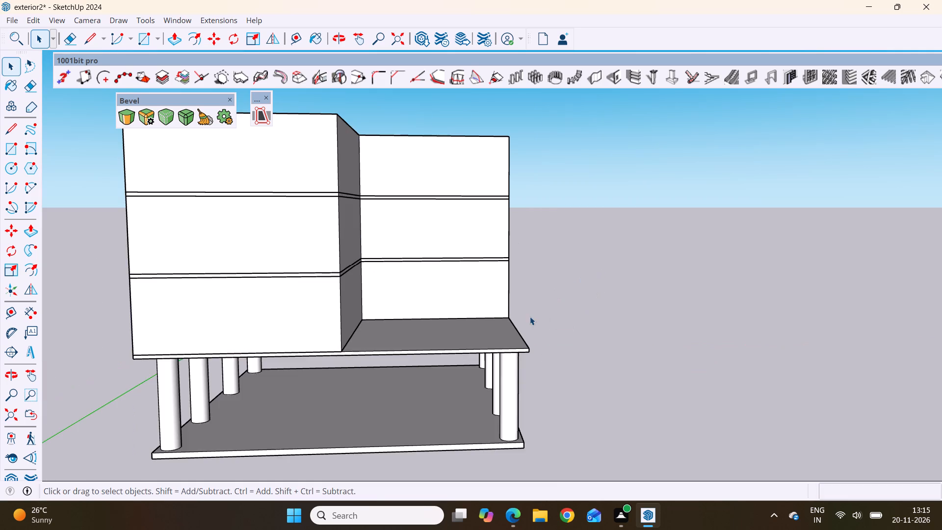
Undo the last actions until the lowest floor group is open for editing again.
middle_drag(520, 335, 498, 324)
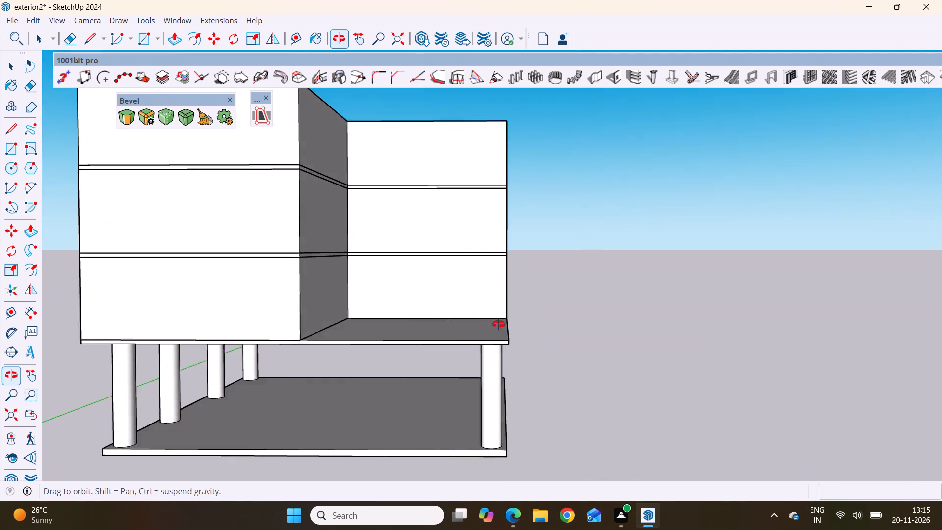
middle_drag(498, 324, 503, 335)
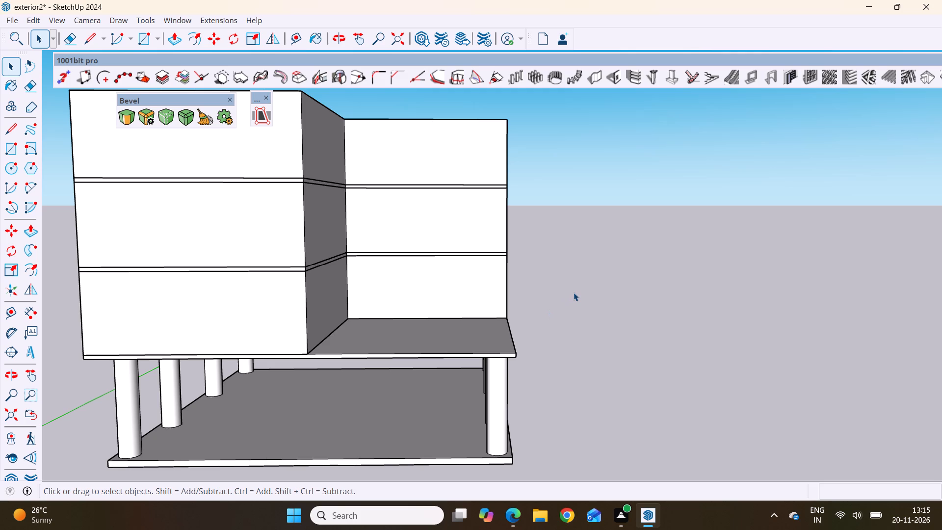
key(ctrl+z)
key(ctrl+z)
key(ctrl+z)
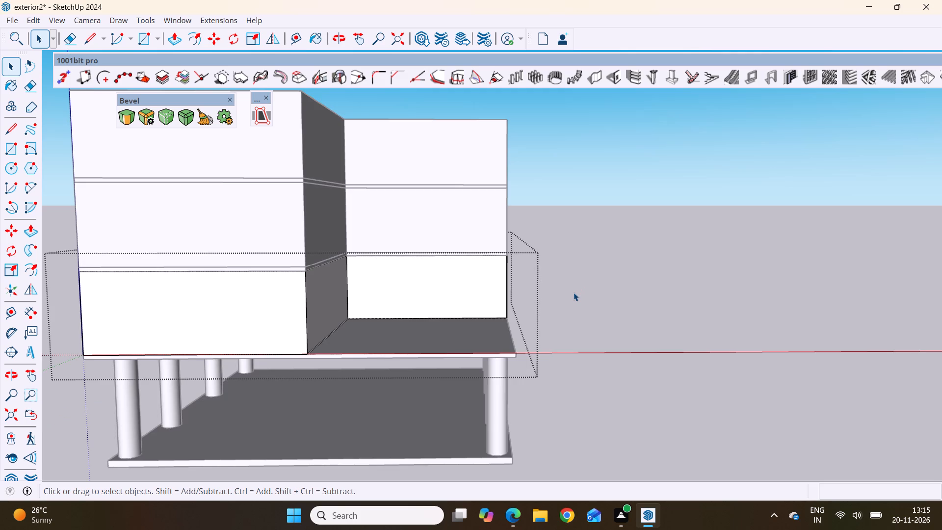
Place a Type A MajDoor door, 84" high with a 4" floor gap and about 3' 11" wide, near the recessed wall's outer end.
click(419, 281)
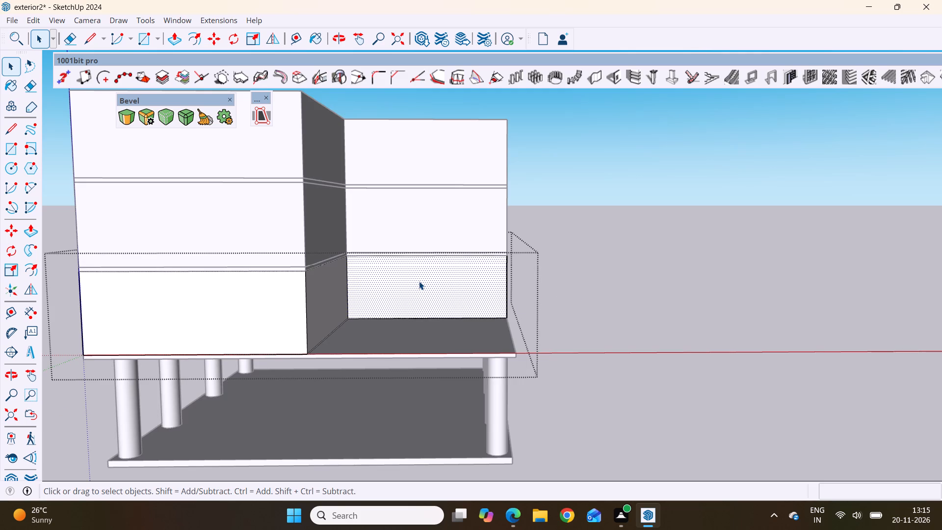
click(209, 19)
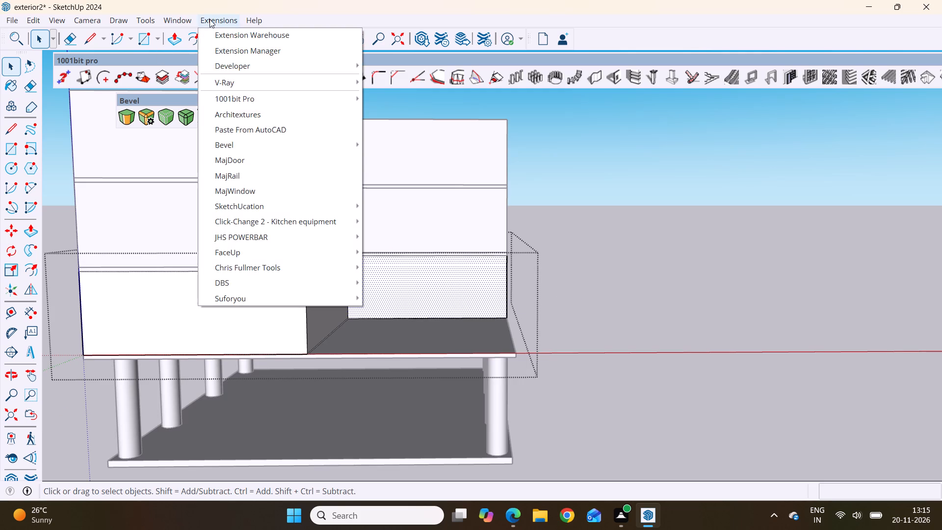
click(239, 158)
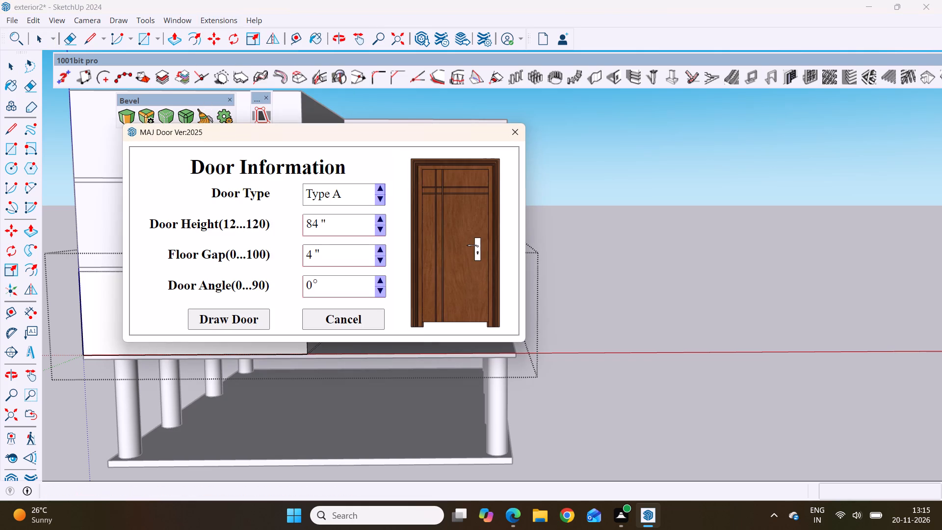
click(237, 317)
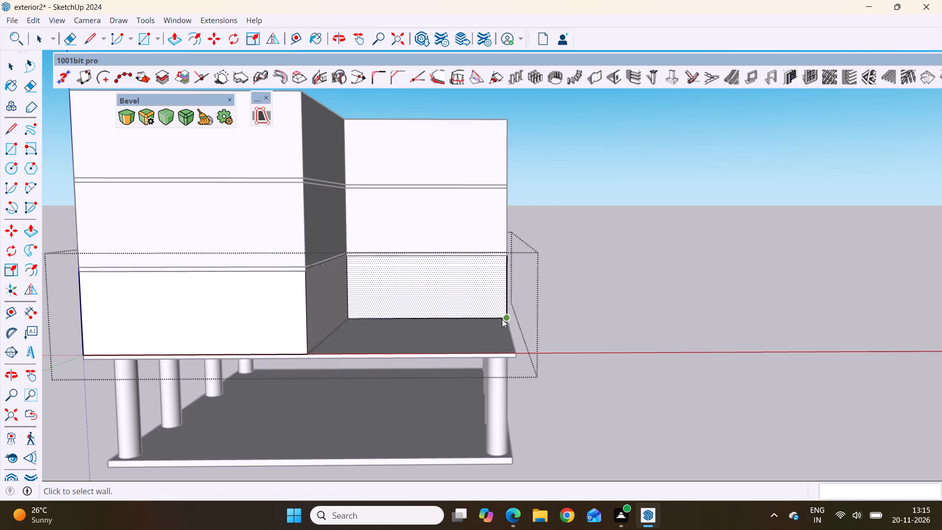
click(499, 318)
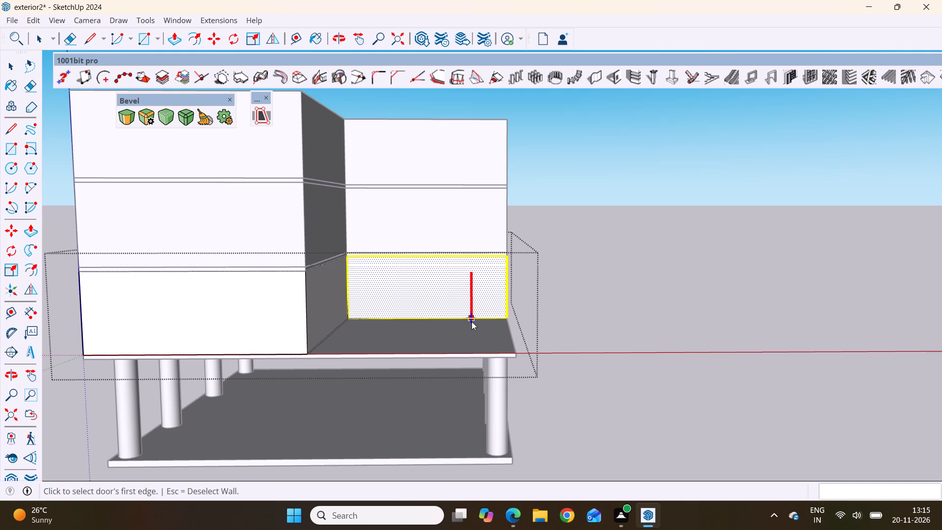
scroll(347, 330, up, 8)
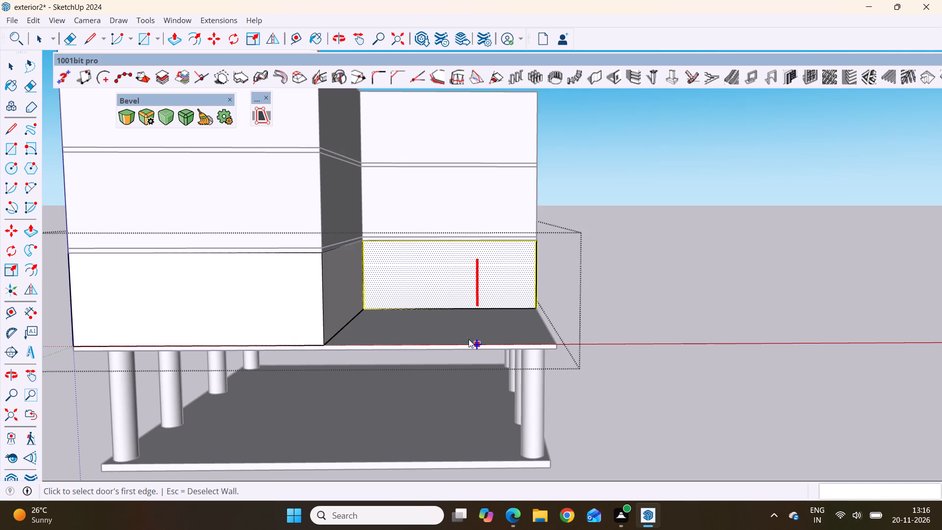
scroll(358, 340, up, 9)
scroll(338, 346, down, 3)
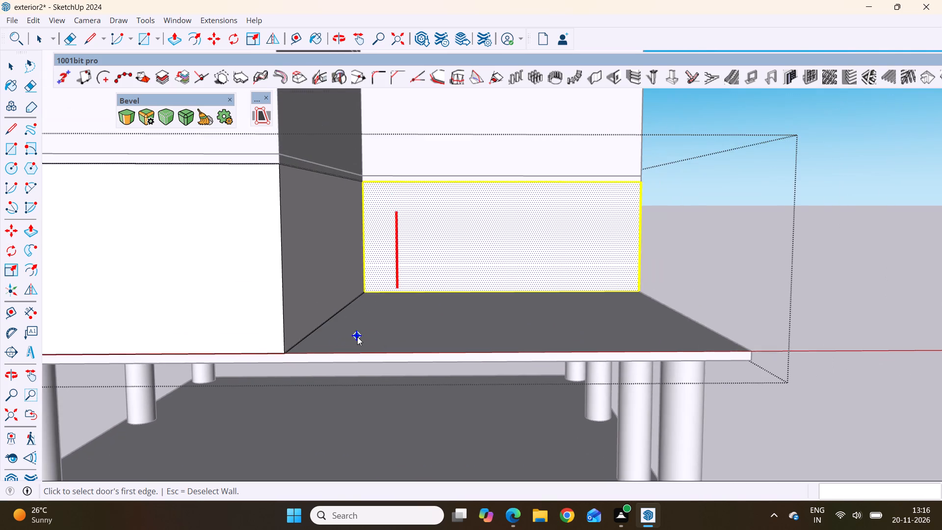
middle_drag(358, 341, 335, 357)
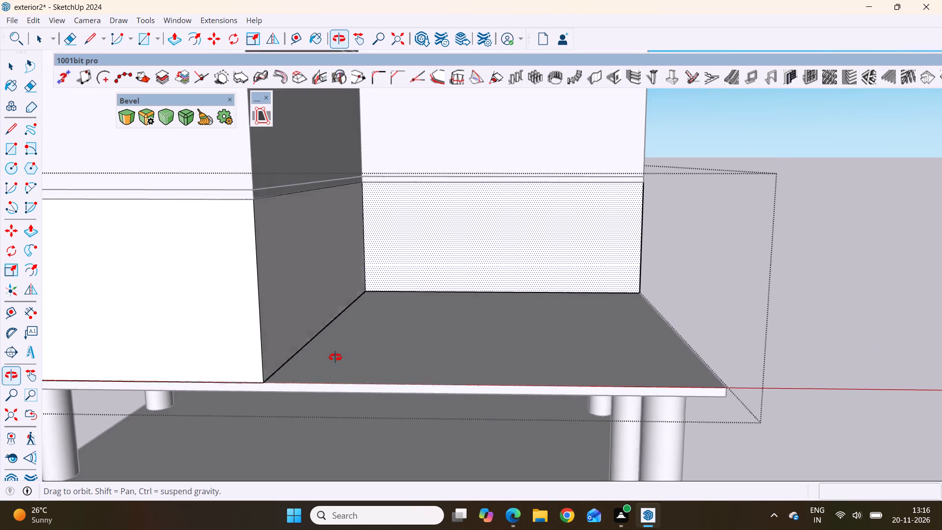
middle_drag(335, 357, 347, 360)
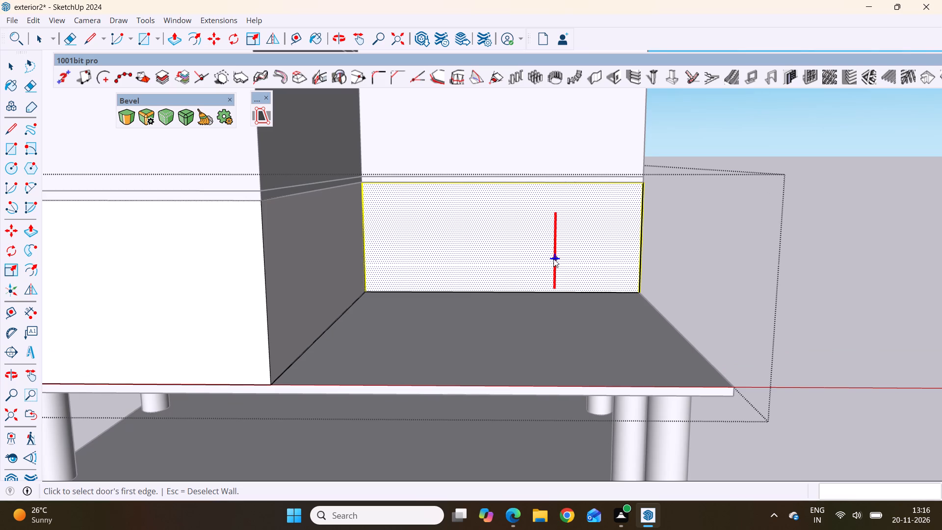
click(571, 295)
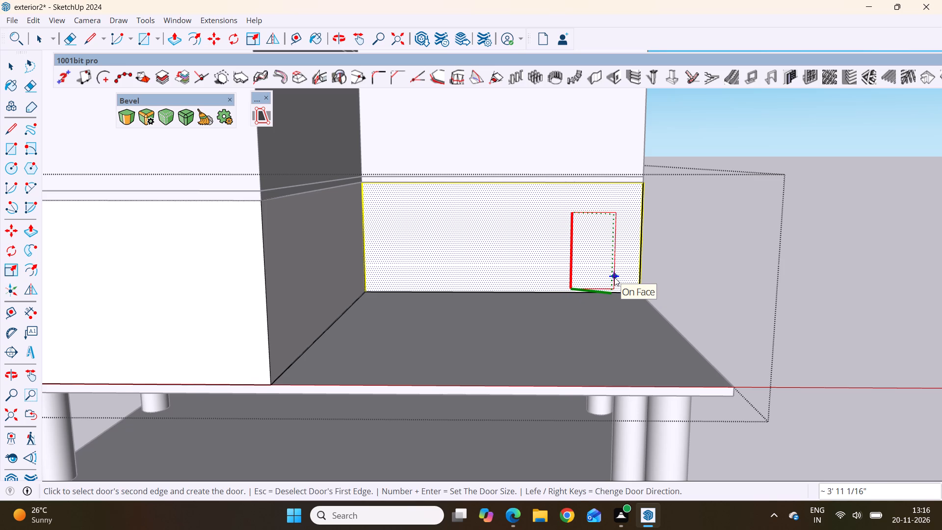
click(615, 277)
scroll(554, 320, down, 7)
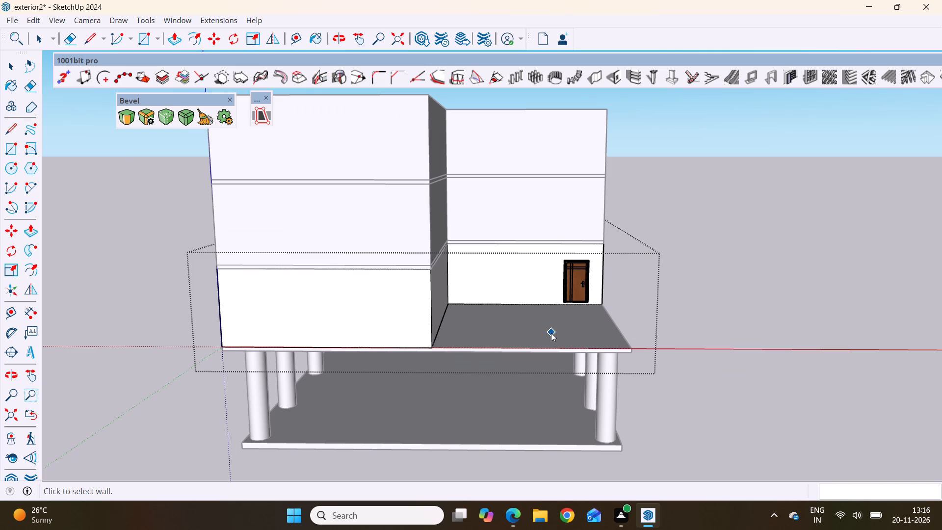
key(space)
Examine the door and window layout of each storey in the reference image against the model.
scroll(551, 333, down, 2)
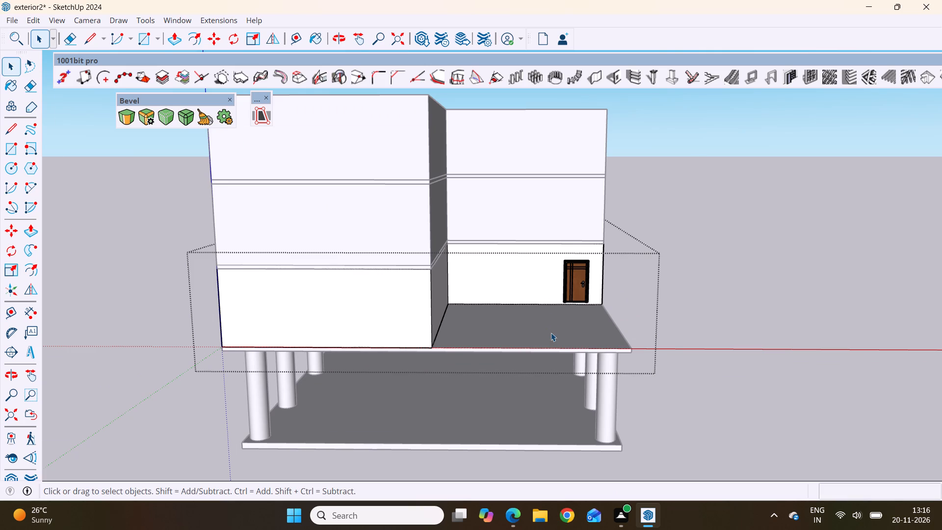
scroll(551, 333, down, 6)
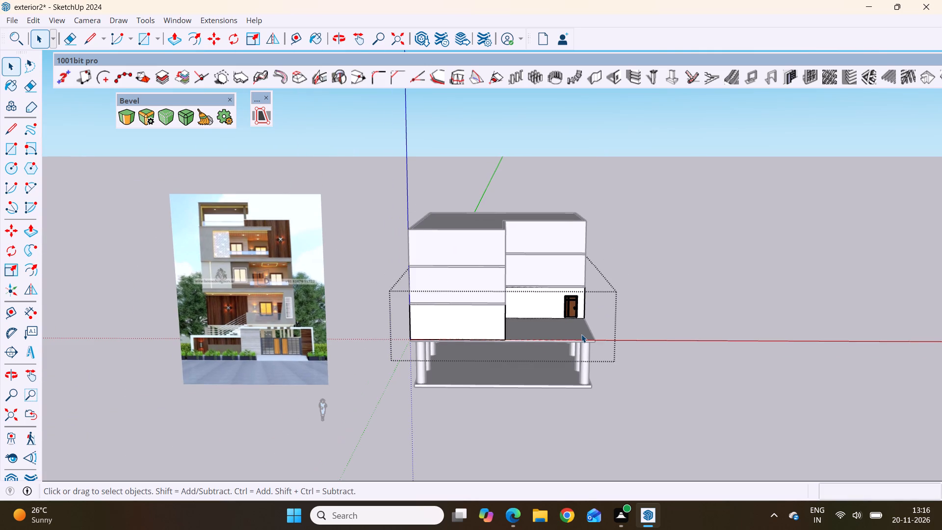
scroll(248, 288, up, 6)
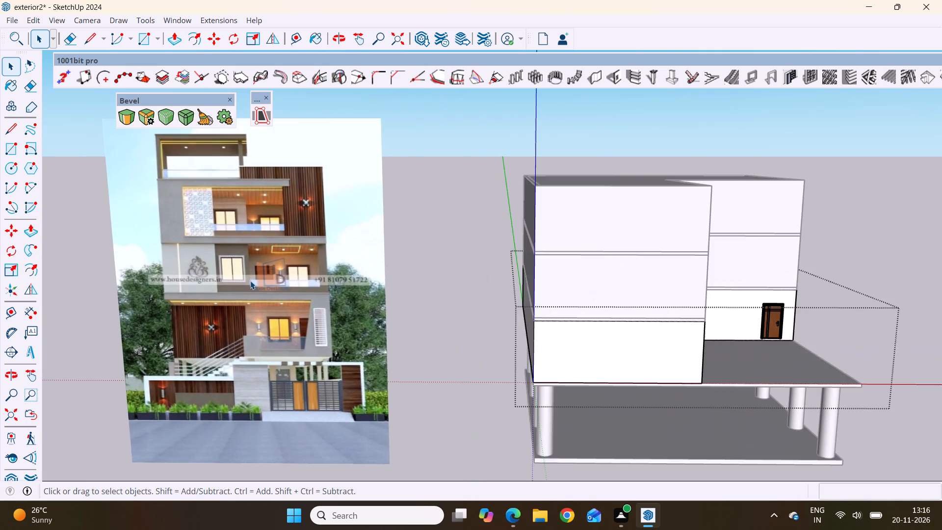
scroll(253, 269, up, 7)
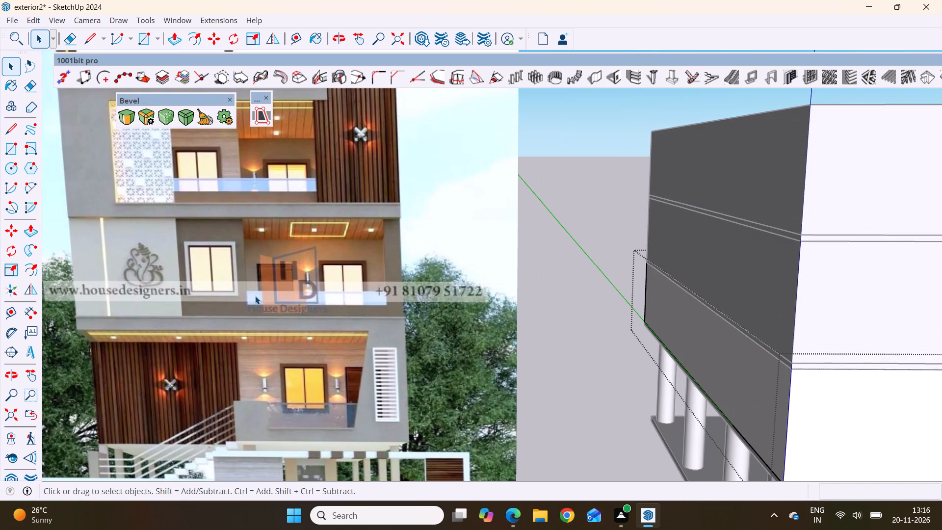
scroll(255, 296, down, 3)
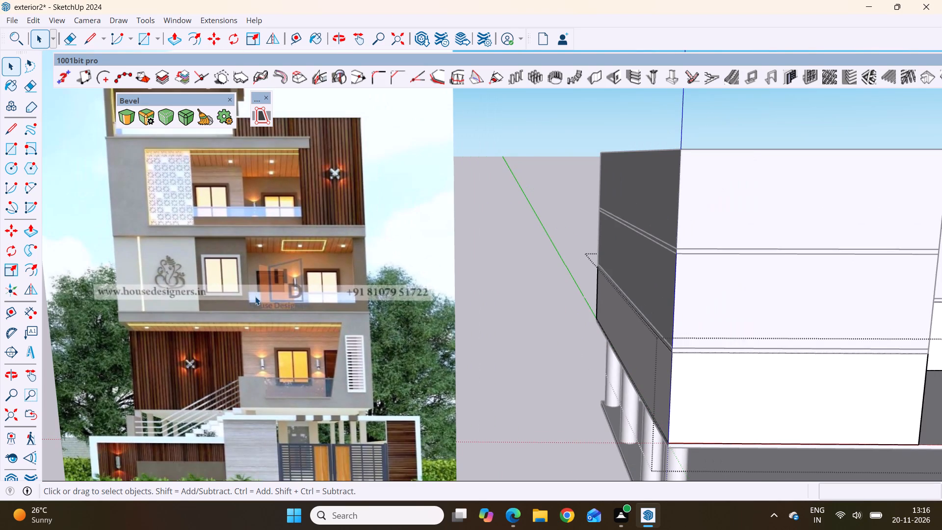
scroll(255, 296, down, 3)
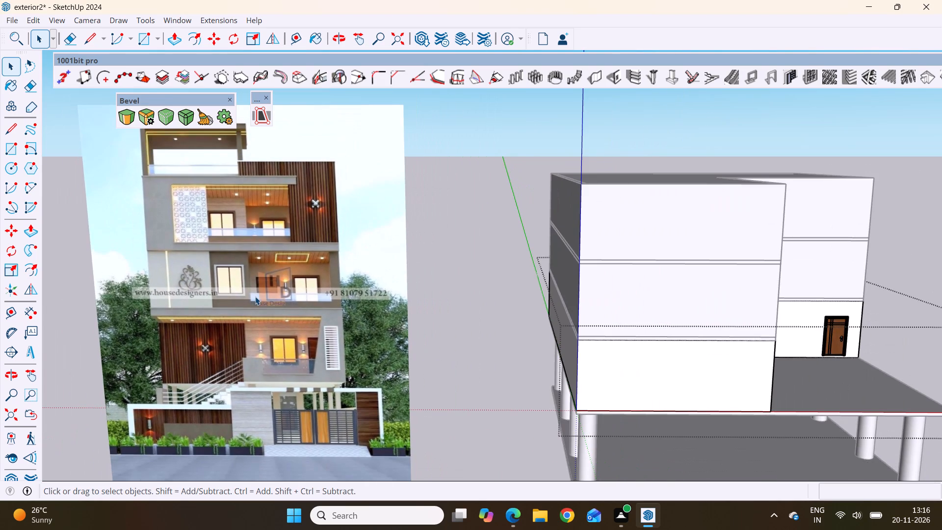
scroll(131, 308, down, 3)
scroll(224, 323, down, 2)
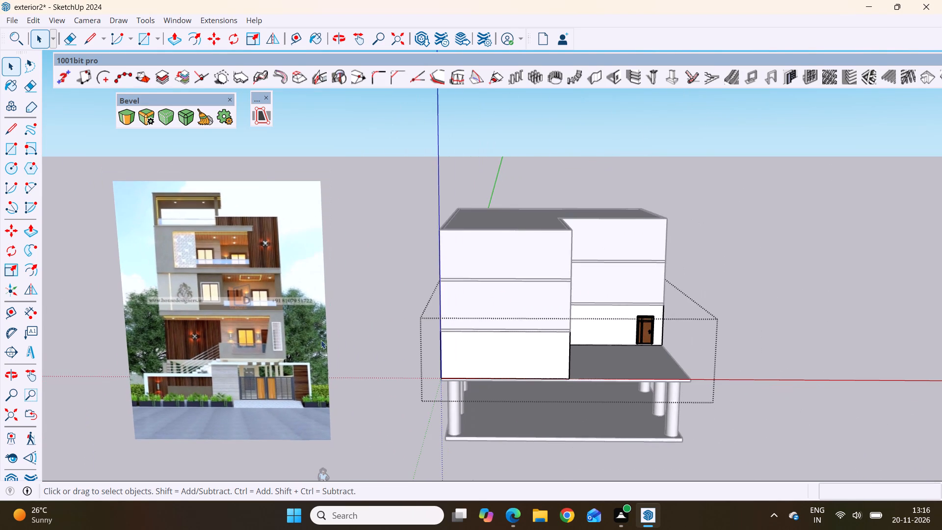
Open the middle floor group for editing and select its recessed wall face.
click(626, 291)
click(626, 291)
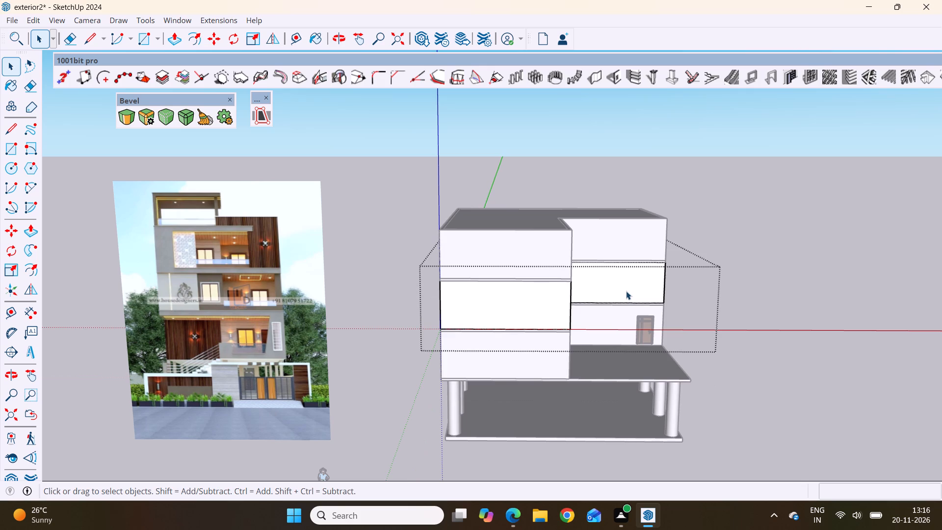
click(610, 279)
scroll(598, 296, up, 5)
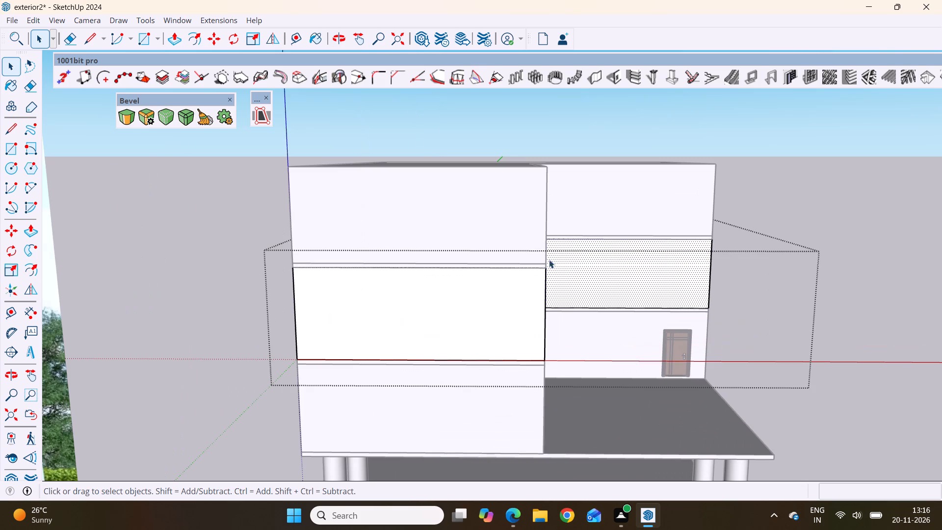
scroll(571, 259, up, 2)
middle_drag(517, 283, 468, 253)
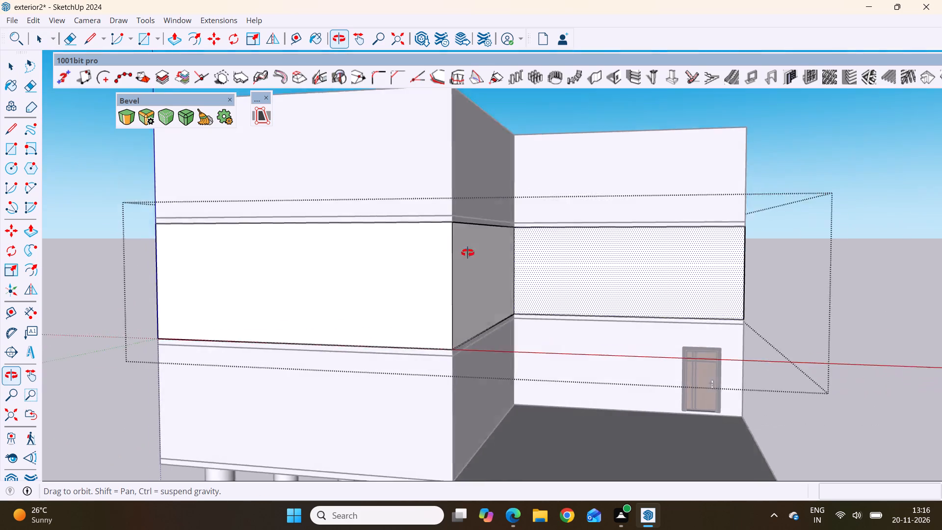
middle_drag(468, 253, 488, 261)
scroll(567, 301, up, 3)
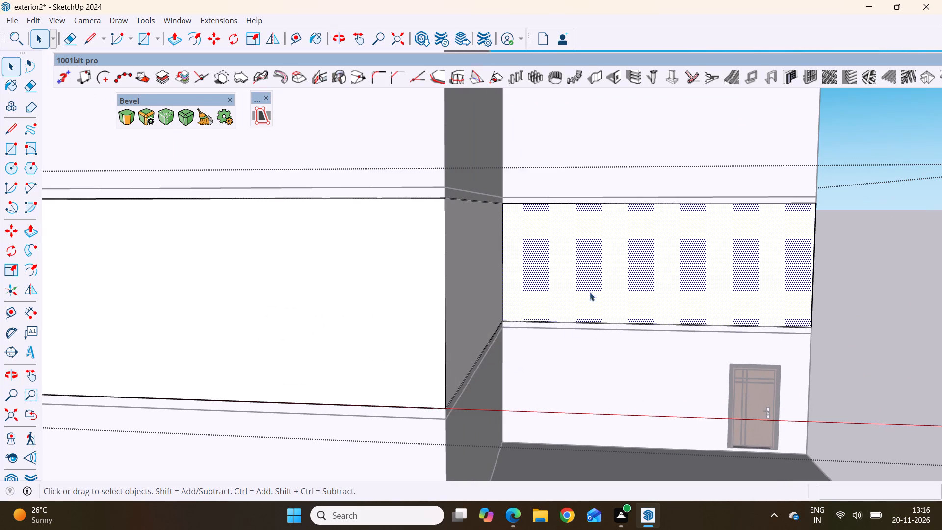
middle_drag(587, 286, 579, 287)
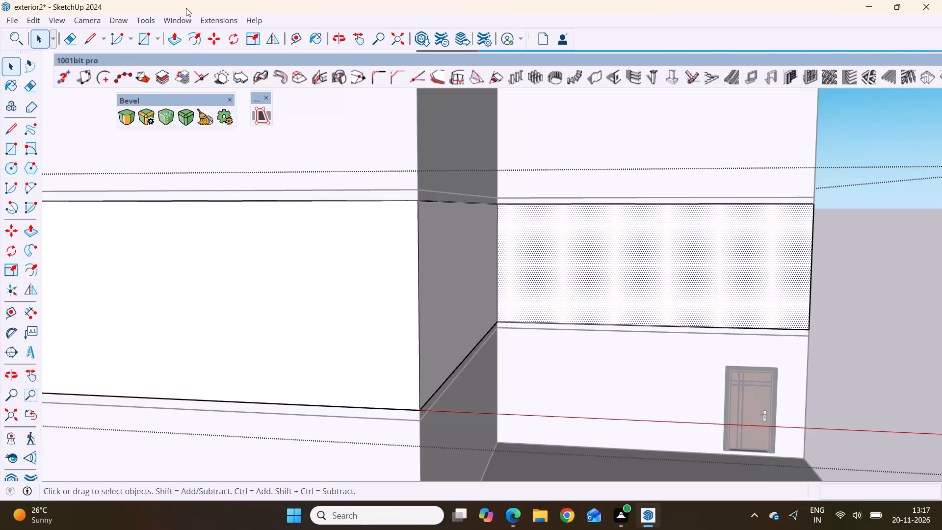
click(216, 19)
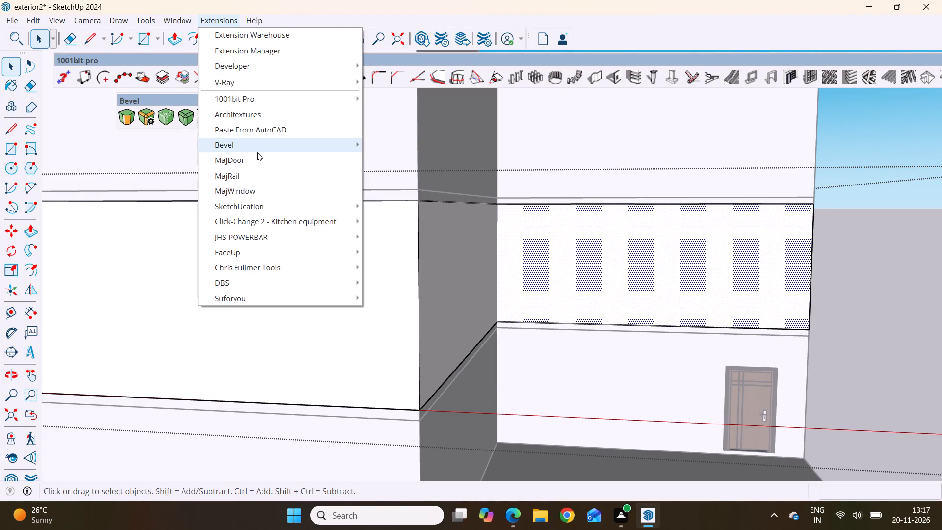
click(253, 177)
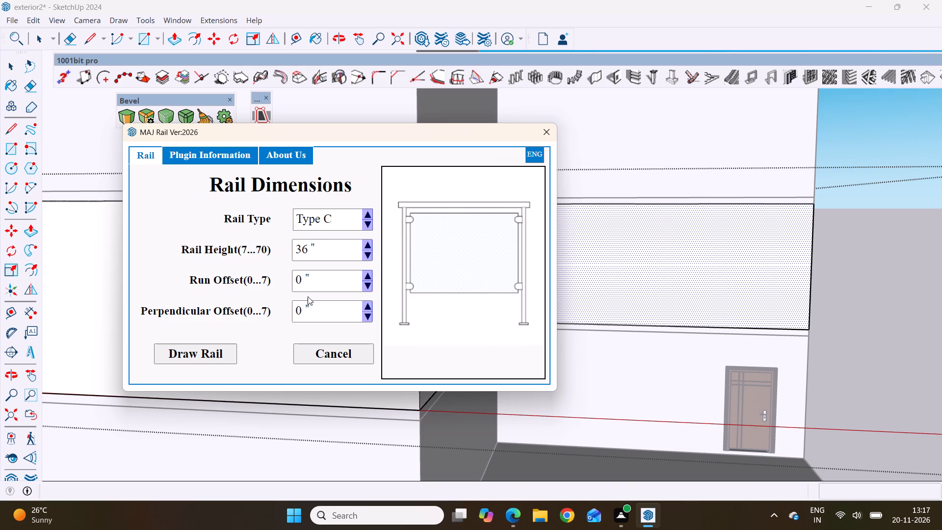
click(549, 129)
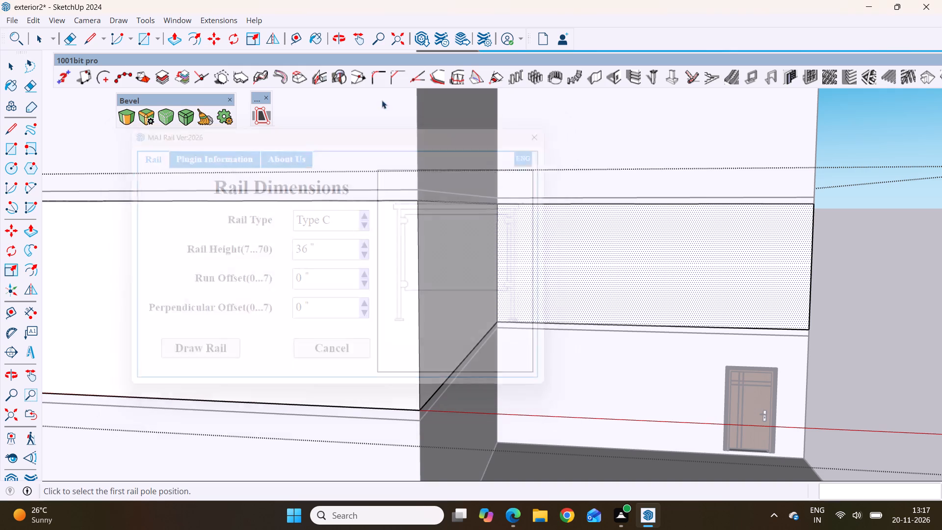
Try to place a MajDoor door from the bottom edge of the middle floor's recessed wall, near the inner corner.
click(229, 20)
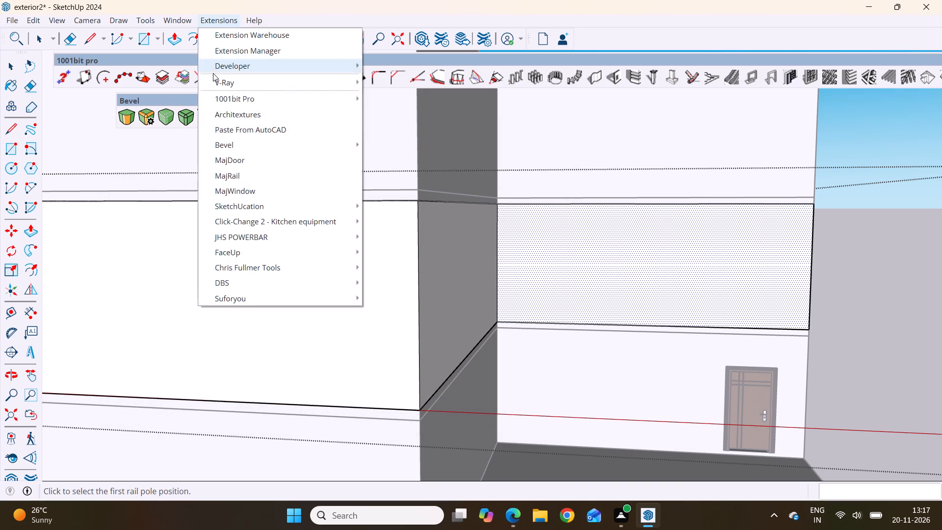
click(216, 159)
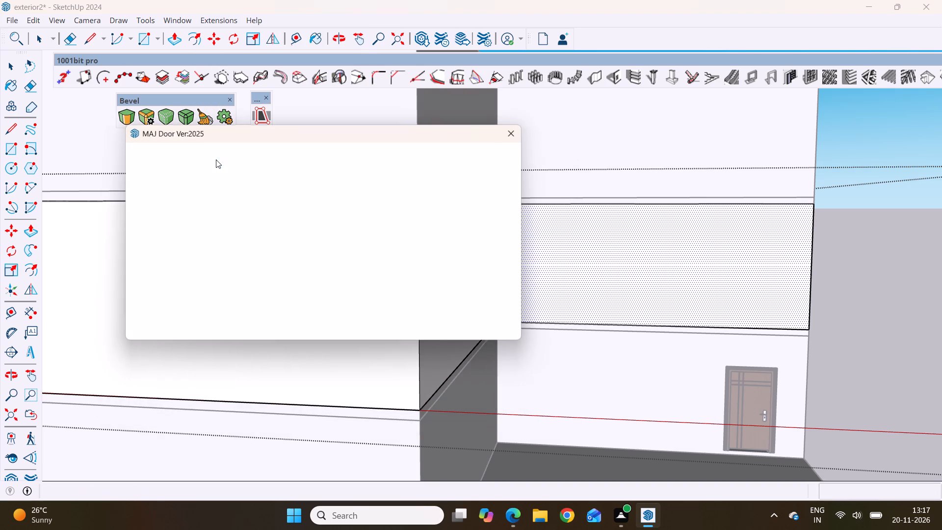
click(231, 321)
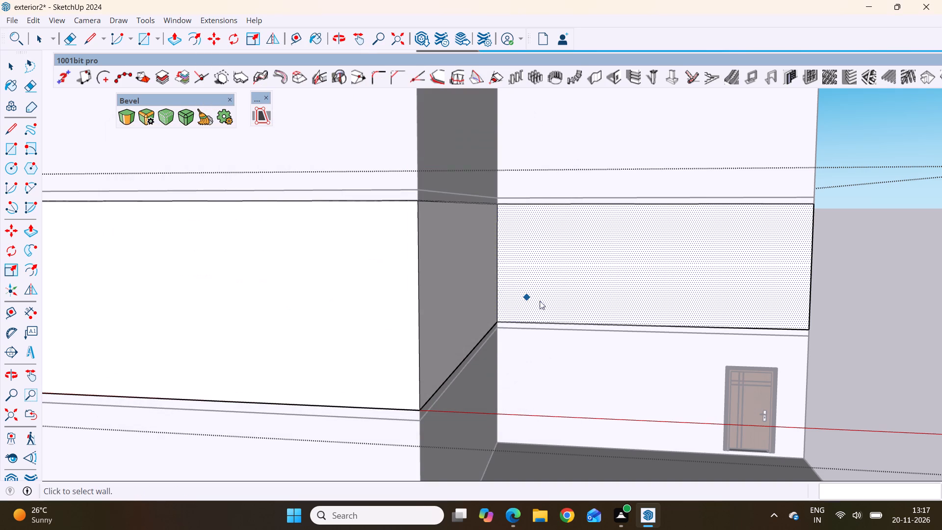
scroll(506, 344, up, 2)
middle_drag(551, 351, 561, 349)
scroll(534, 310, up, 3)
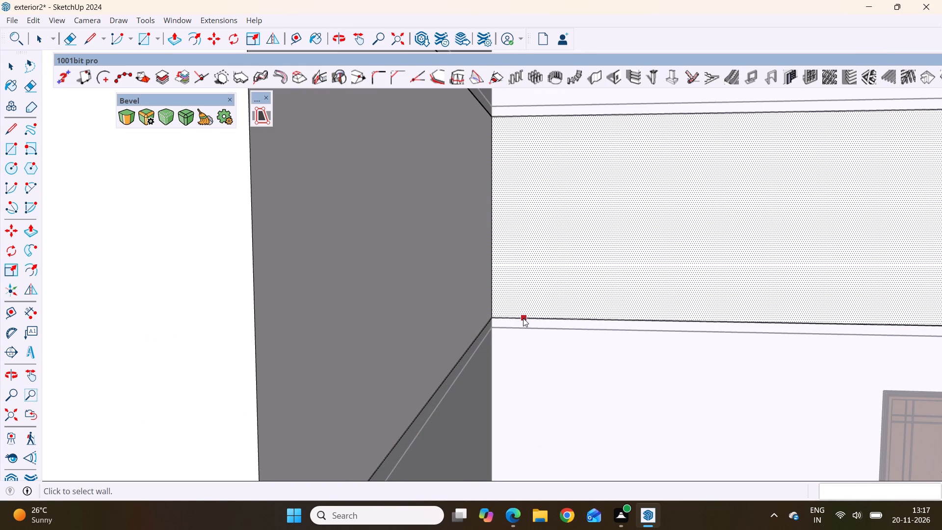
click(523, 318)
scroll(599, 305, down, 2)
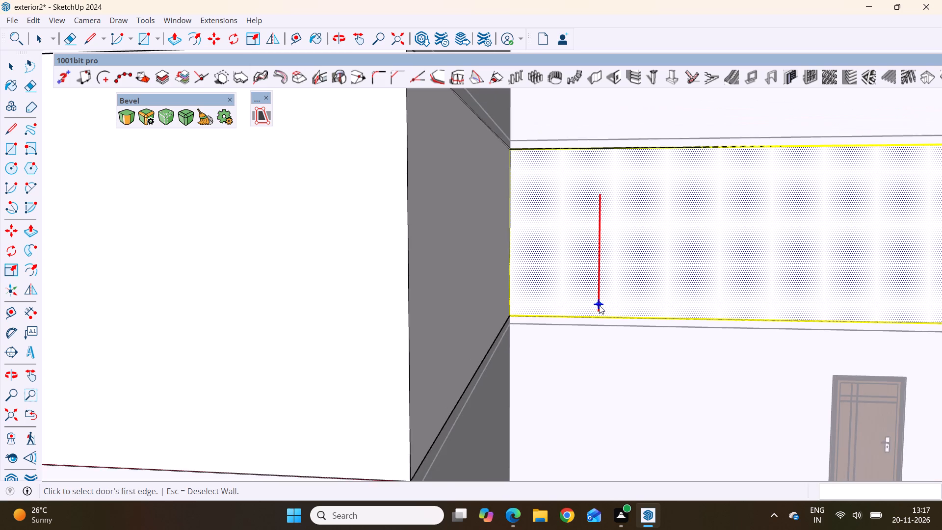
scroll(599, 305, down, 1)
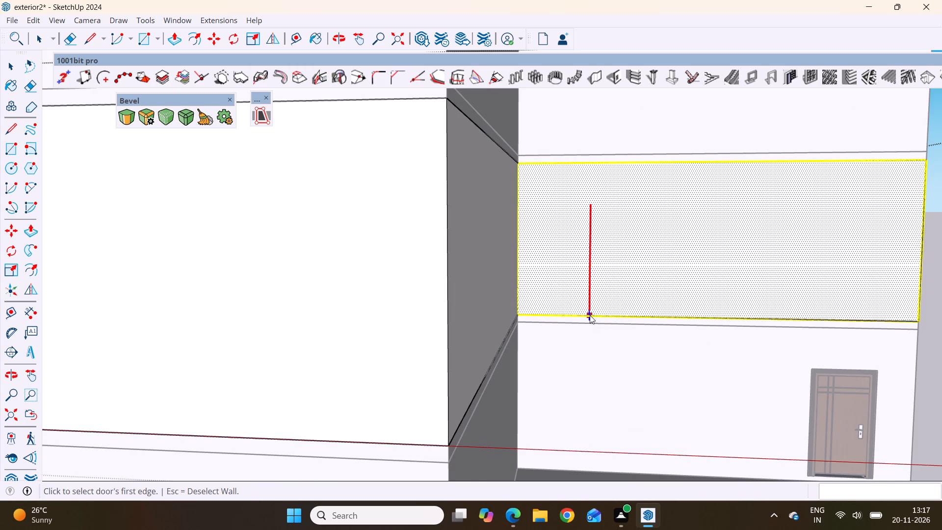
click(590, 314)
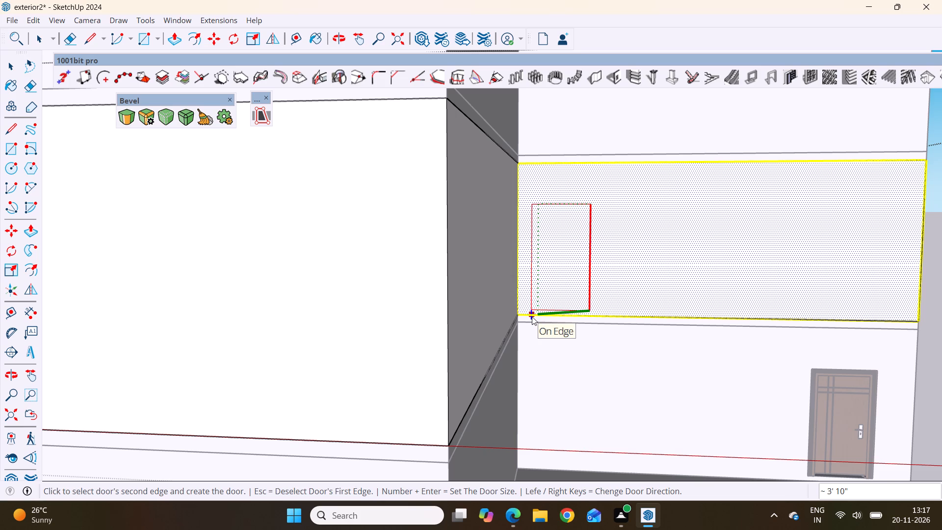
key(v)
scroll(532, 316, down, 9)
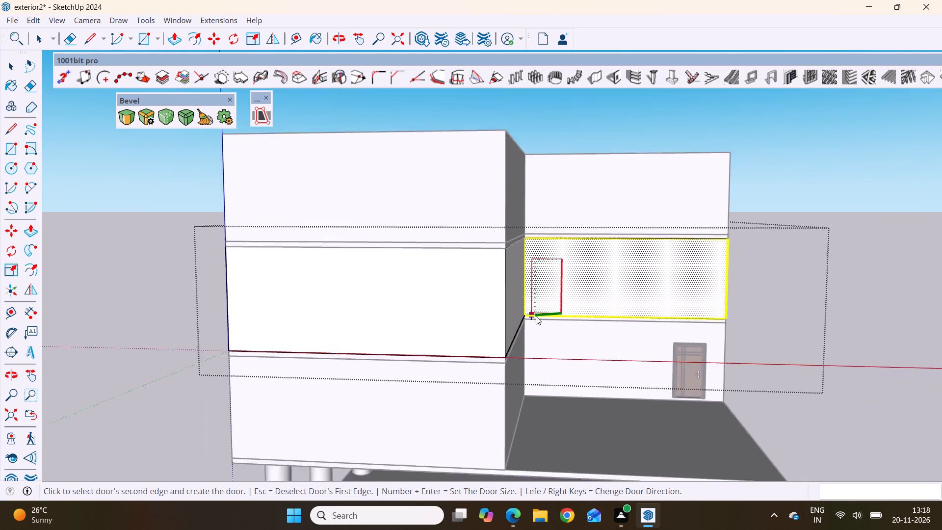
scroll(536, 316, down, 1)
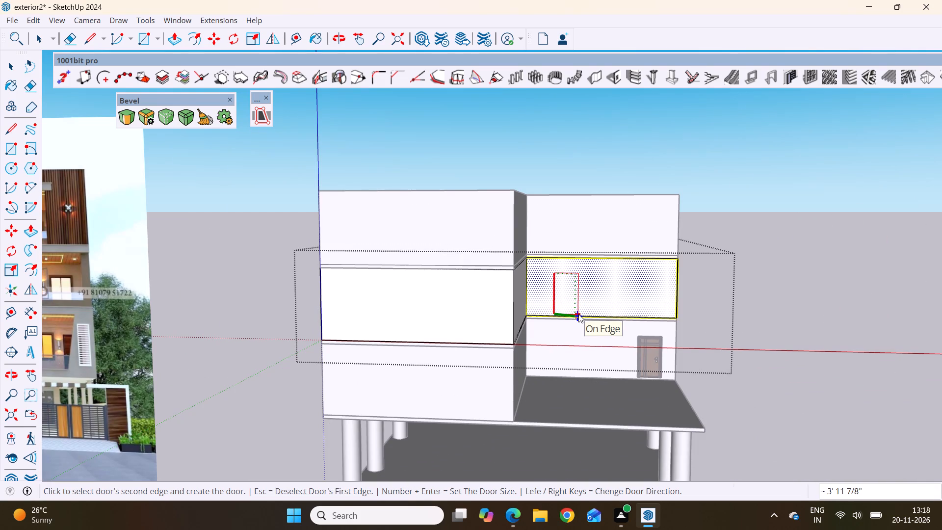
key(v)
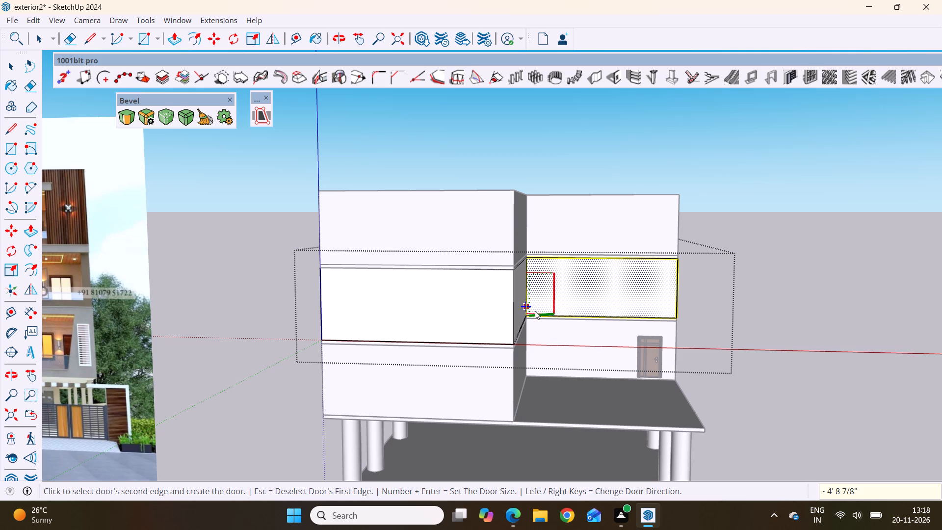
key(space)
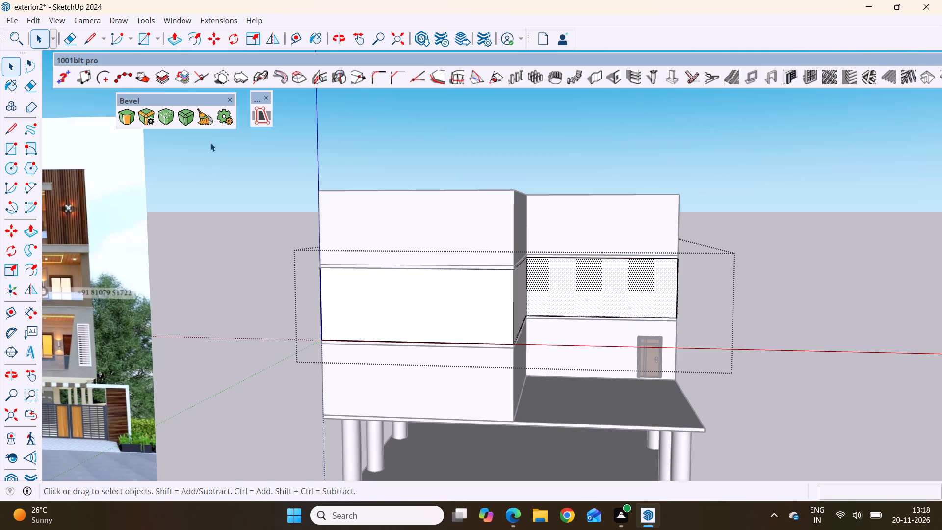
Place a Type A MajDoor door, 84" high with a 4" floor gap and about 4' 2 1/2" wide, near the middle floor's recessed-wall inner corner.
click(202, 16)
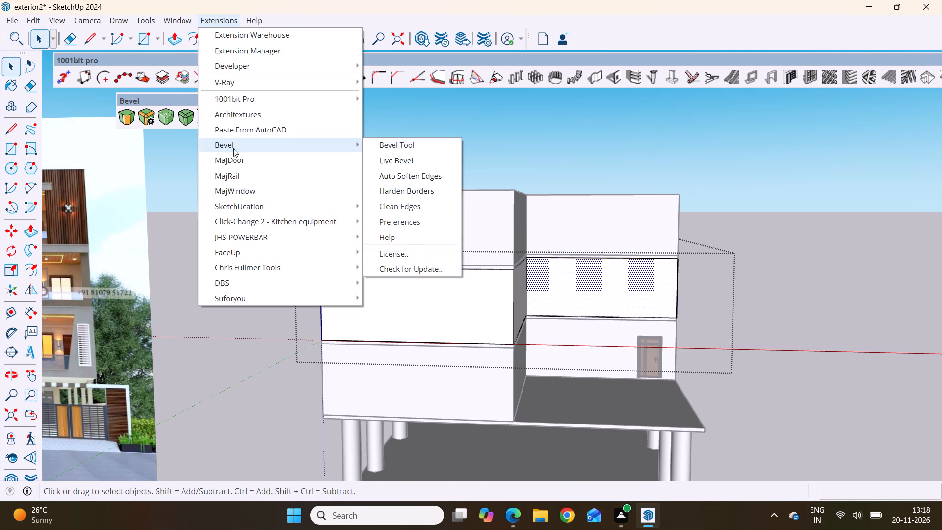
click(233, 164)
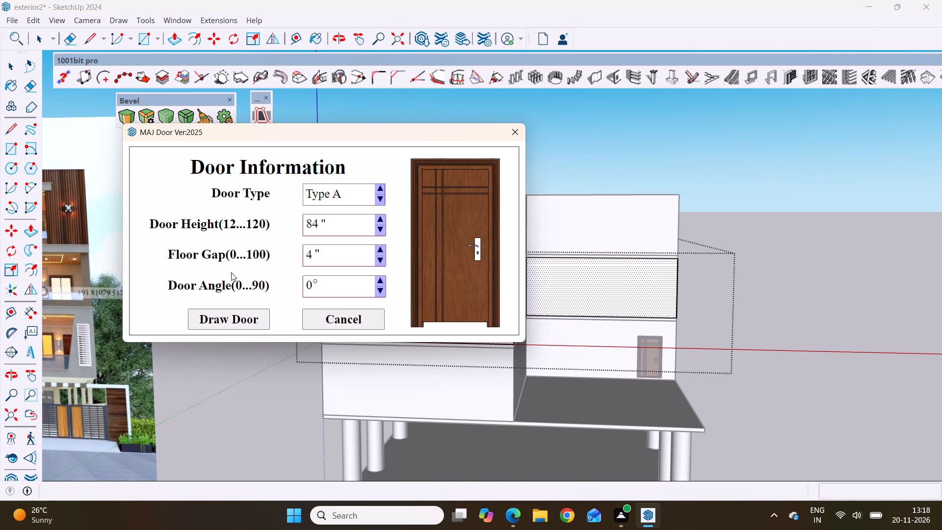
click(219, 323)
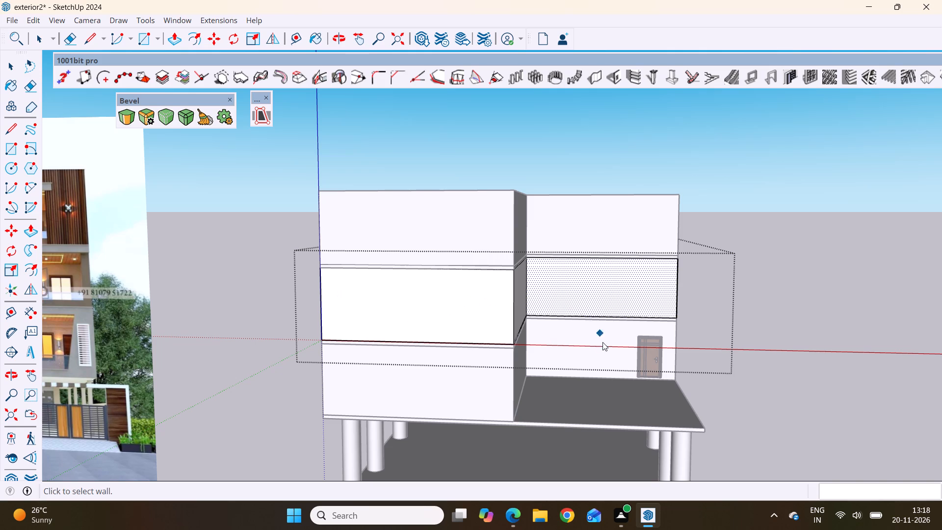
scroll(545, 340, up, 5)
middle_drag(568, 333, 595, 324)
scroll(594, 324, up, 1)
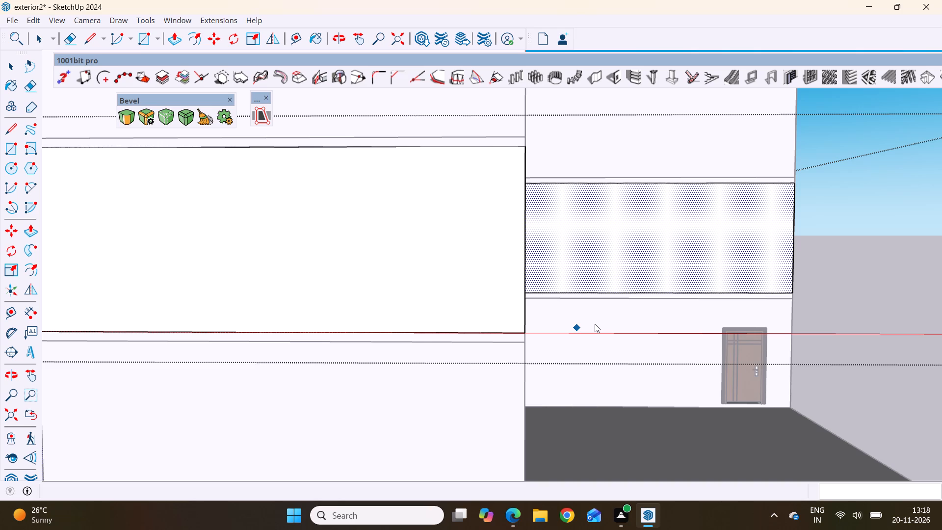
scroll(434, 230, down, 2)
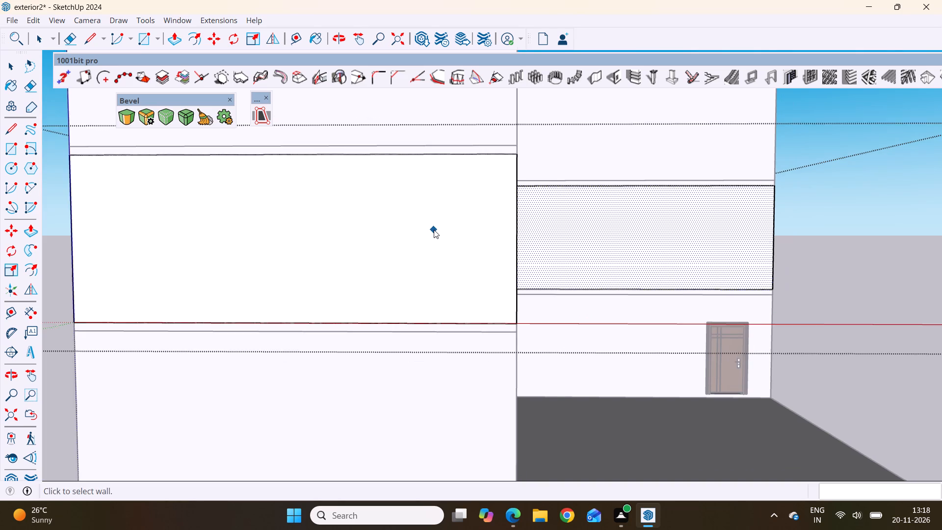
scroll(434, 230, down, 6)
middle_drag(575, 239, 571, 294)
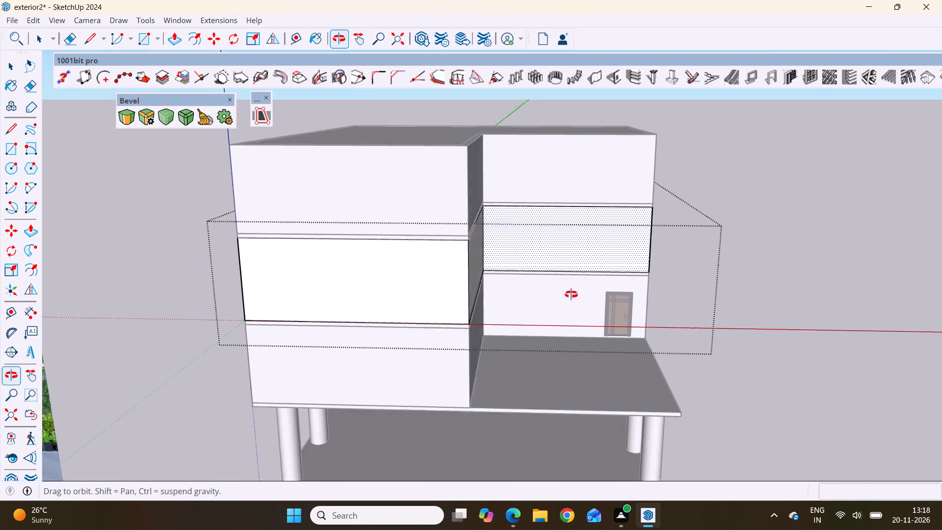
middle_drag(571, 294, 574, 295)
scroll(565, 295, up, 3)
scroll(510, 276, up, 5)
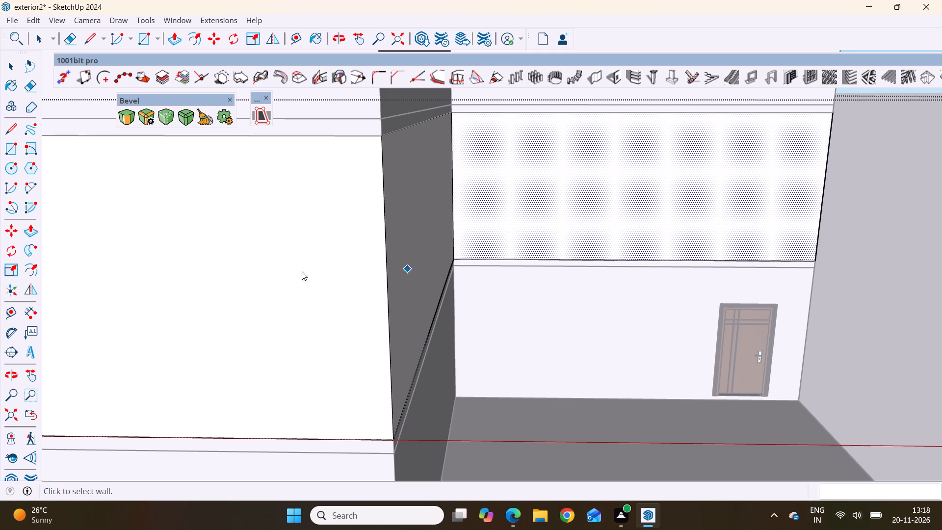
scroll(313, 306, down, 3)
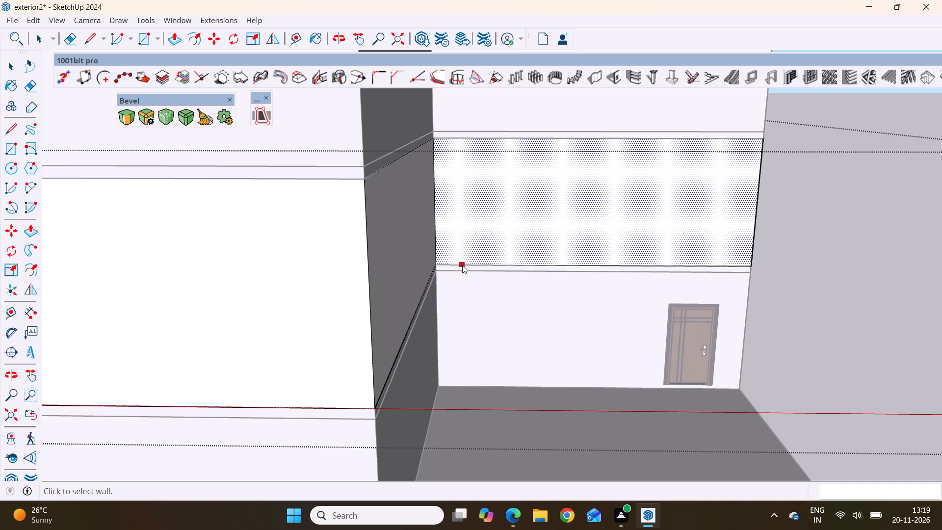
scroll(462, 264, up, 5)
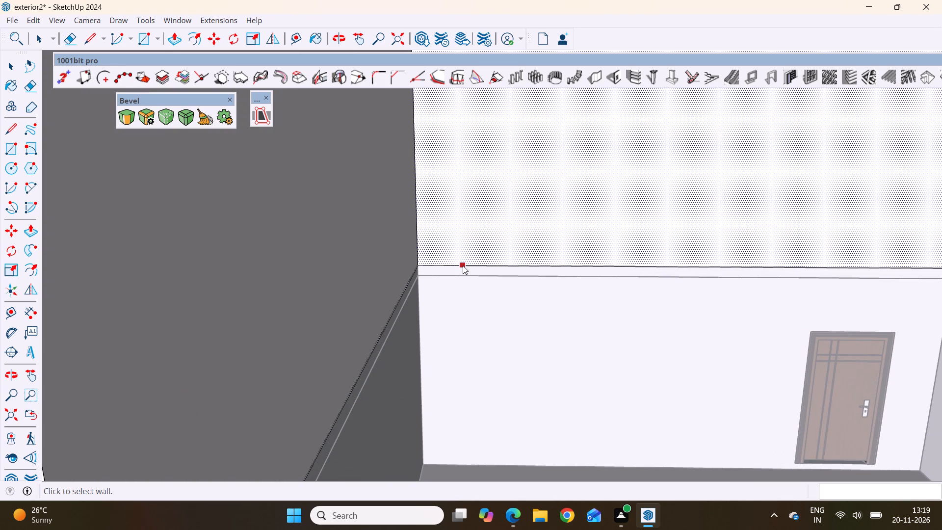
scroll(463, 265, down, 6)
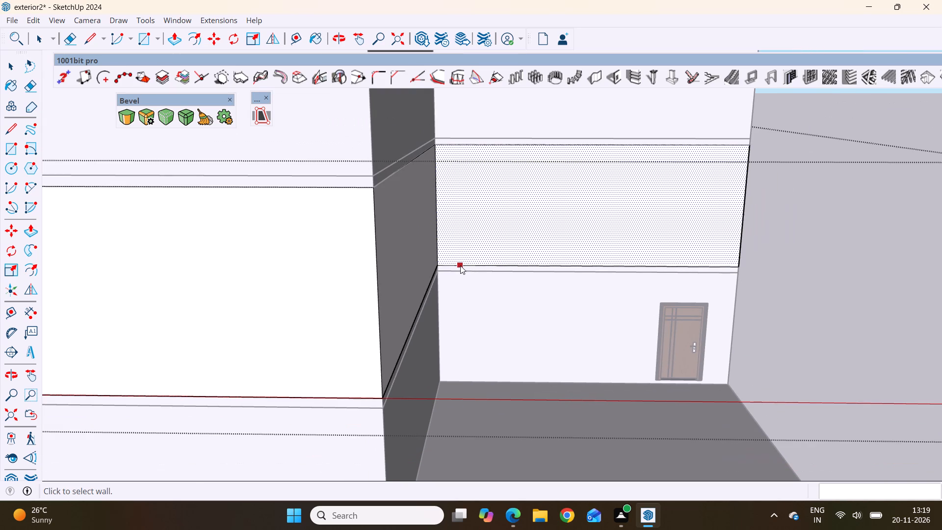
scroll(460, 265, up, 6)
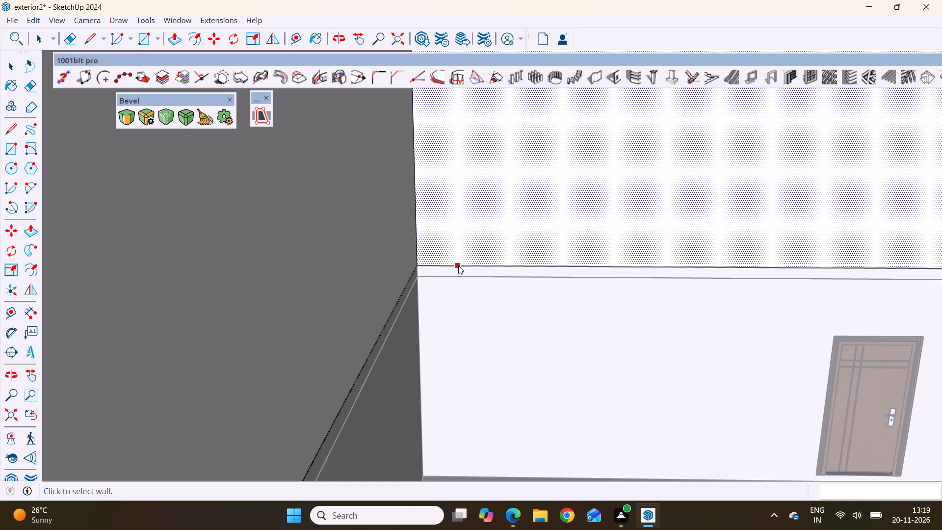
drag(458, 265, 464, 265)
scroll(472, 237, down, 7)
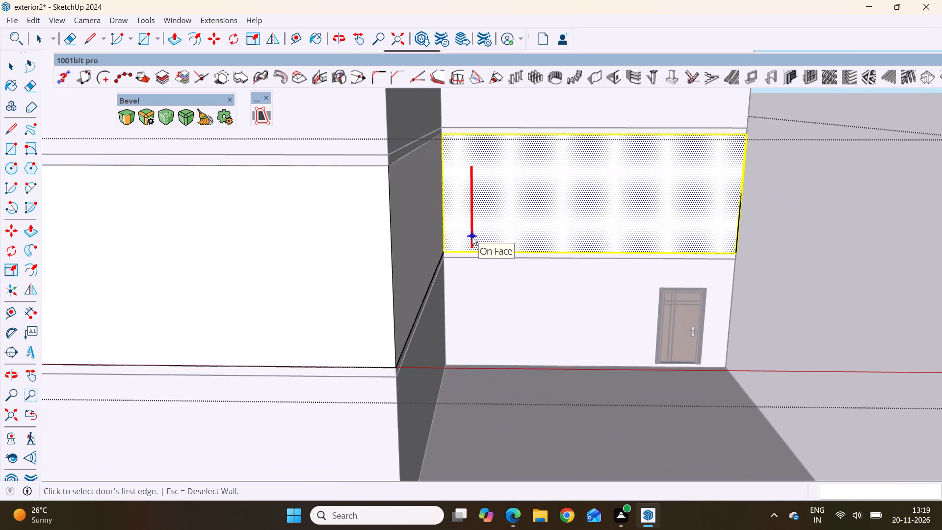
scroll(472, 237, down, 1)
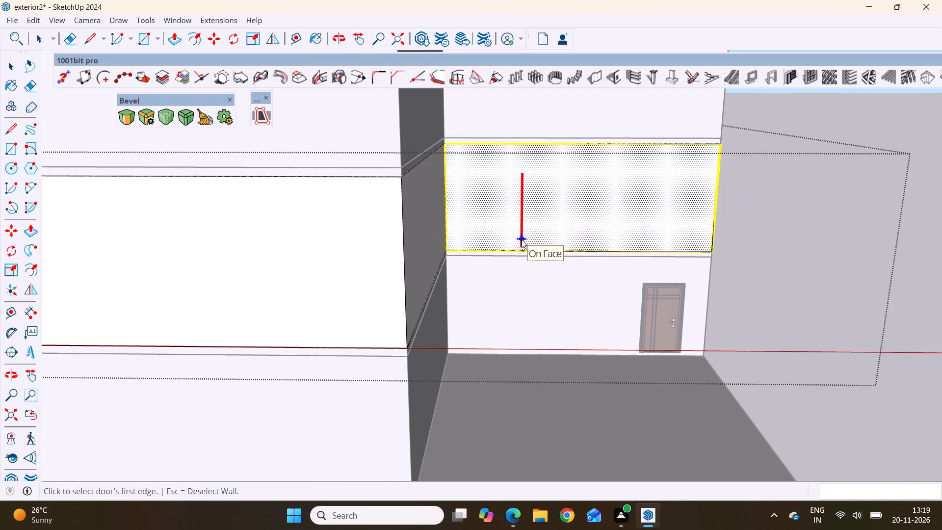
click(522, 239)
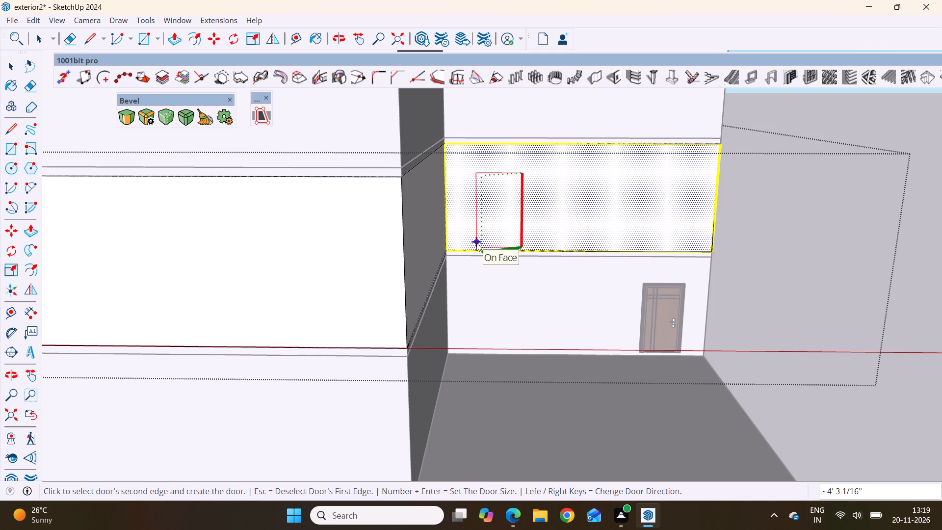
click(477, 243)
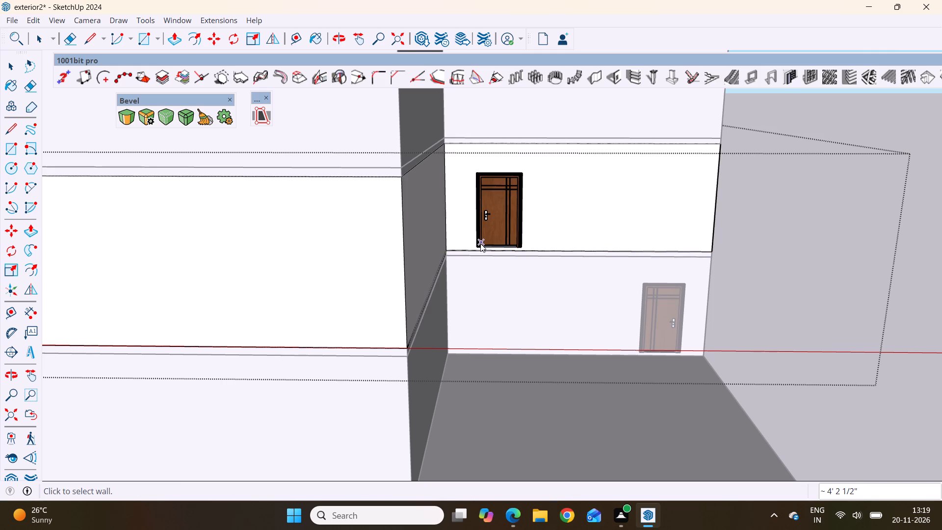
scroll(483, 238, down, 4)
scroll(505, 282, down, 7)
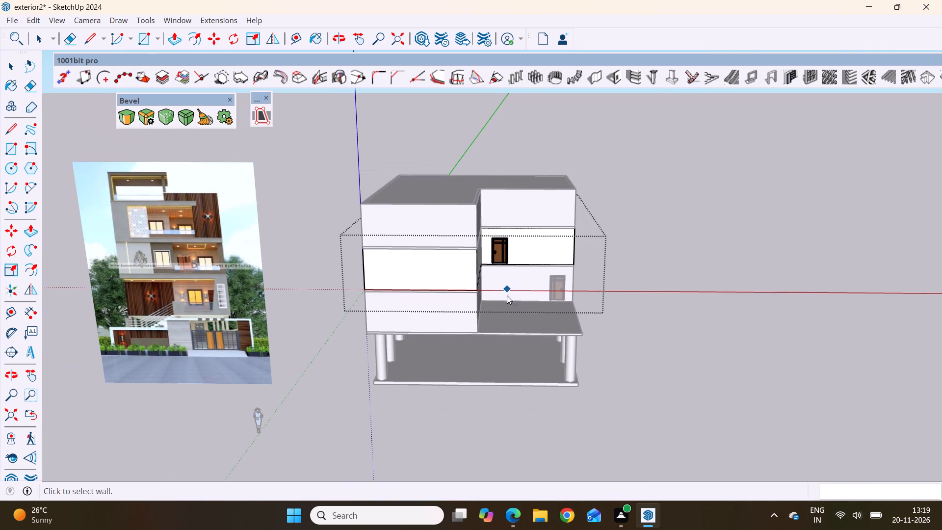
End door placement and close the middle floor group.
key(space)
click(622, 205)
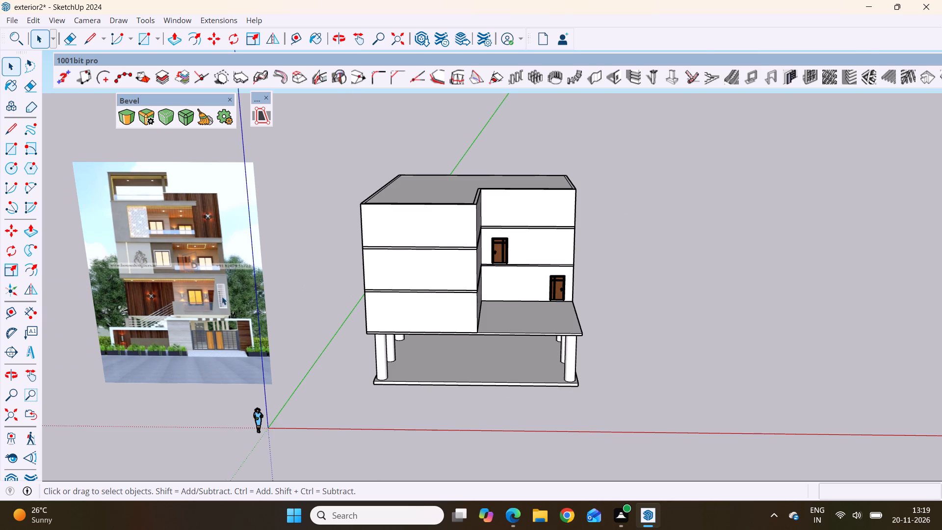
Open the top floor group for editing and select its recessed wall face.
scroll(184, 273, up, 7)
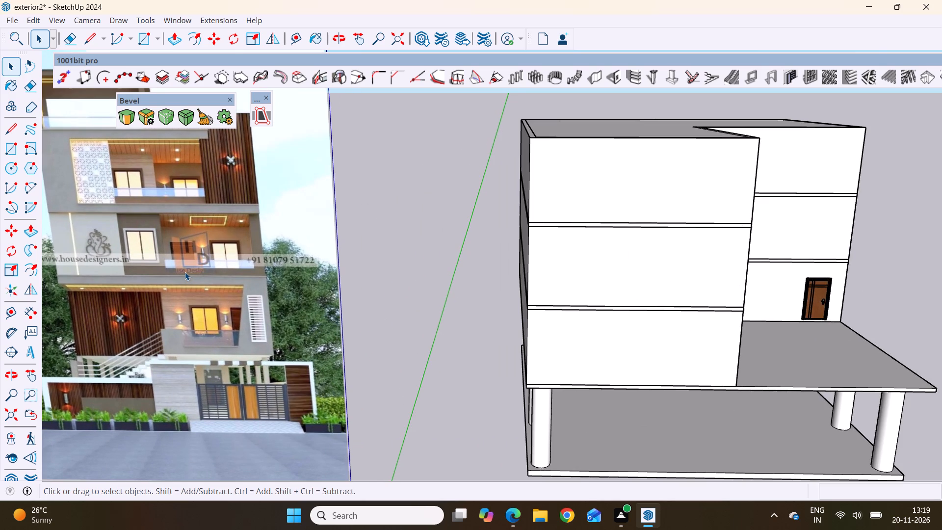
scroll(185, 272, down, 5)
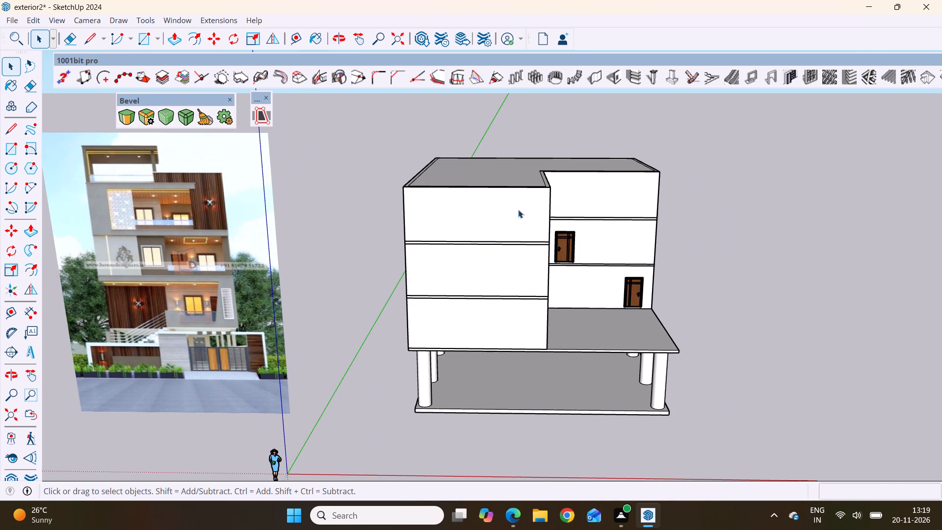
scroll(563, 252, up, 3)
middle_drag(529, 284, 488, 271)
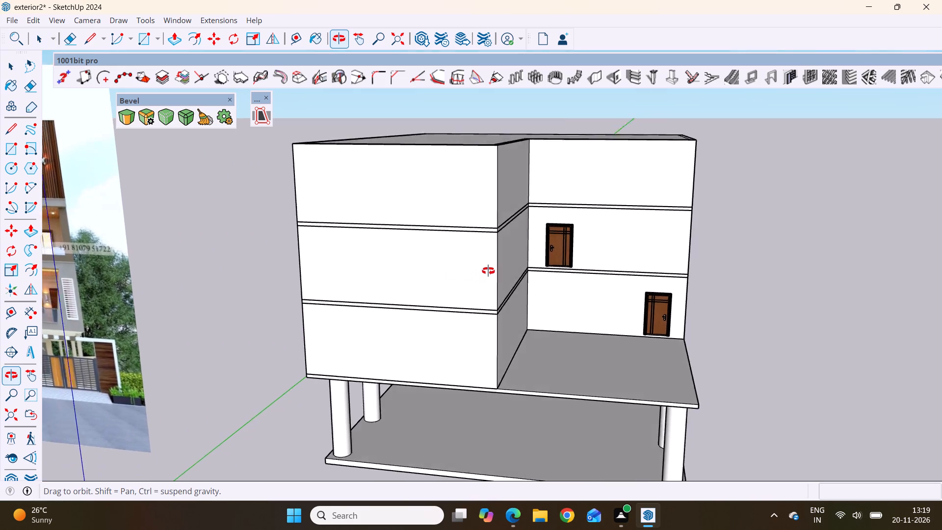
middle_drag(488, 271, 502, 279)
click(653, 174)
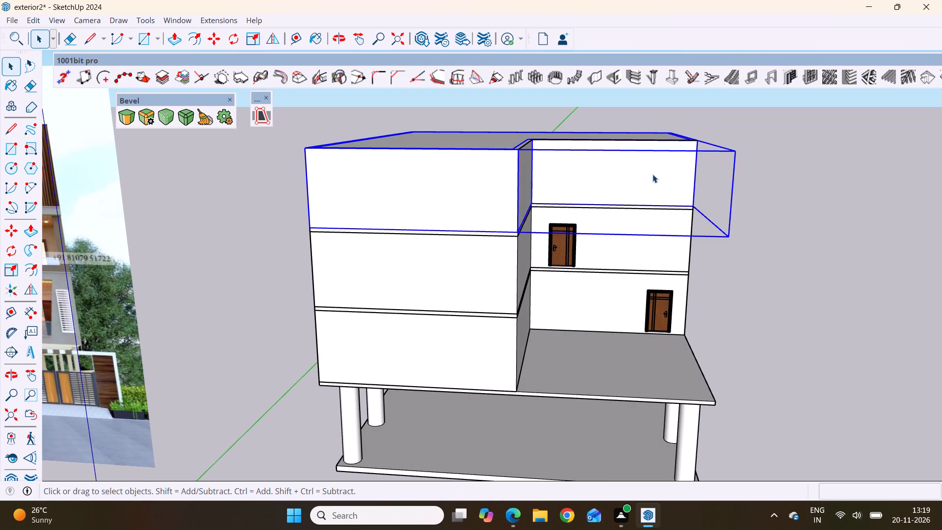
double_click(653, 174)
click(653, 174)
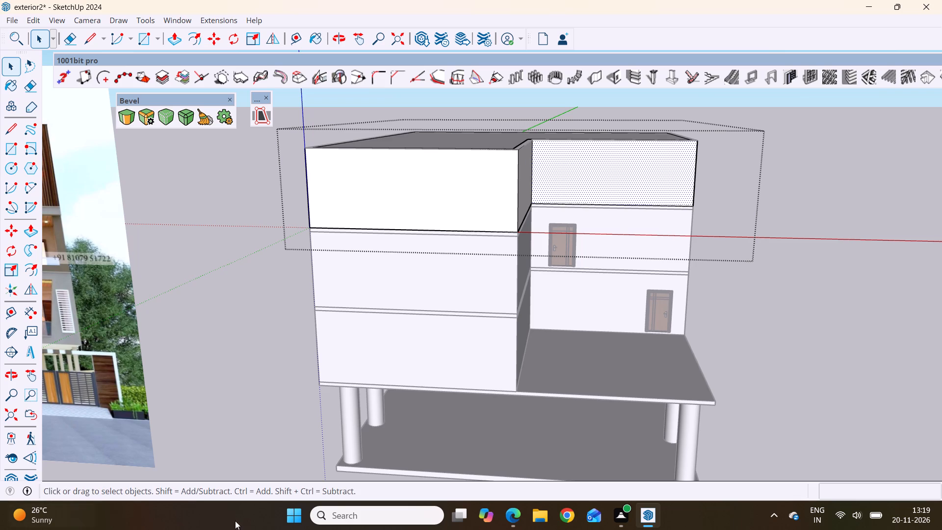
Place a Type A MajDoor door, 84" high with a 4" floor gap and about 3' 10" wide, near the outer end of the top floor's recessed wall.
click(216, 19)
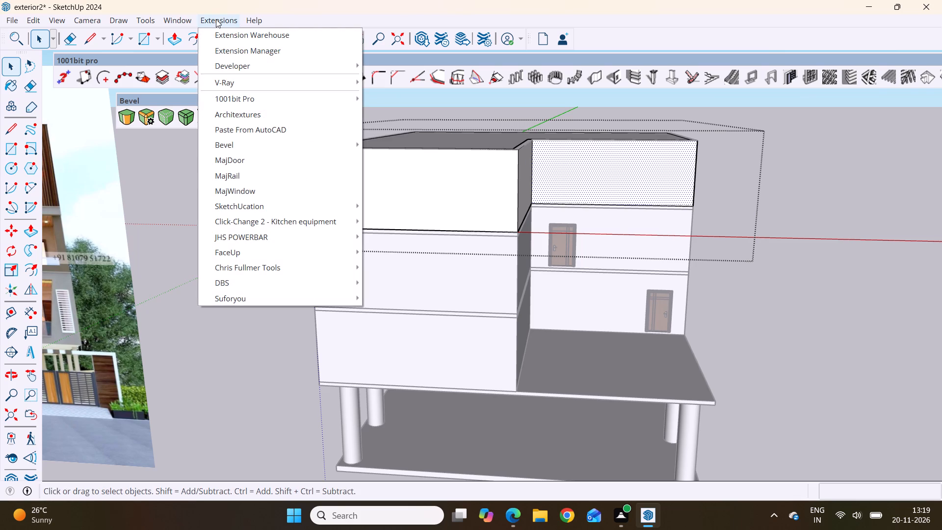
click(248, 164)
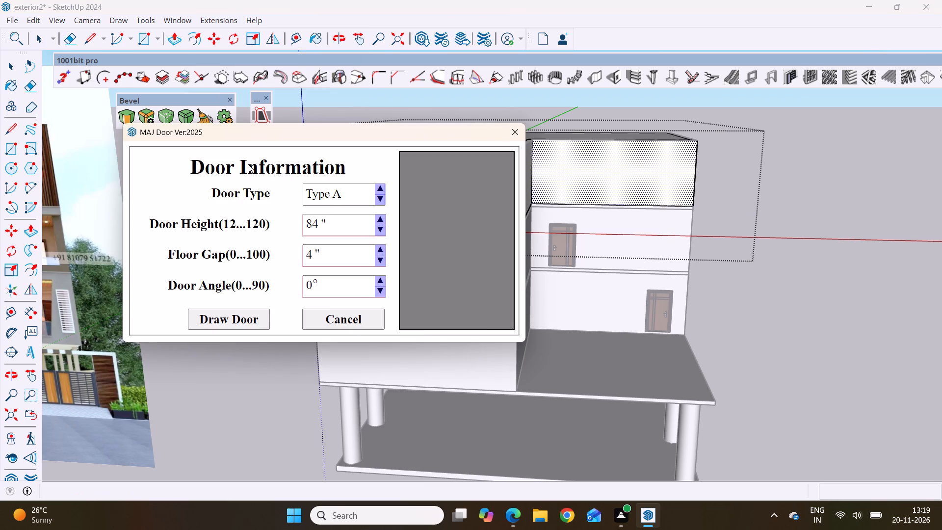
click(231, 318)
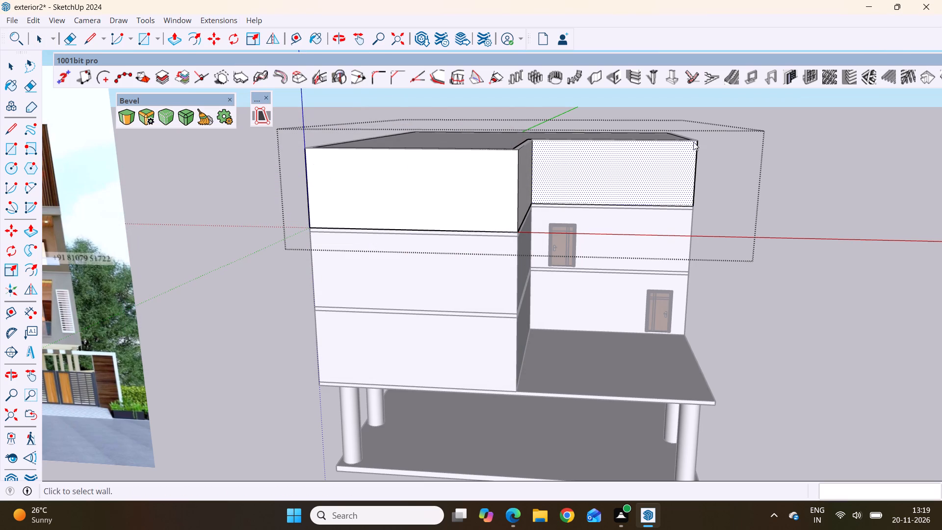
scroll(676, 197, up, 6)
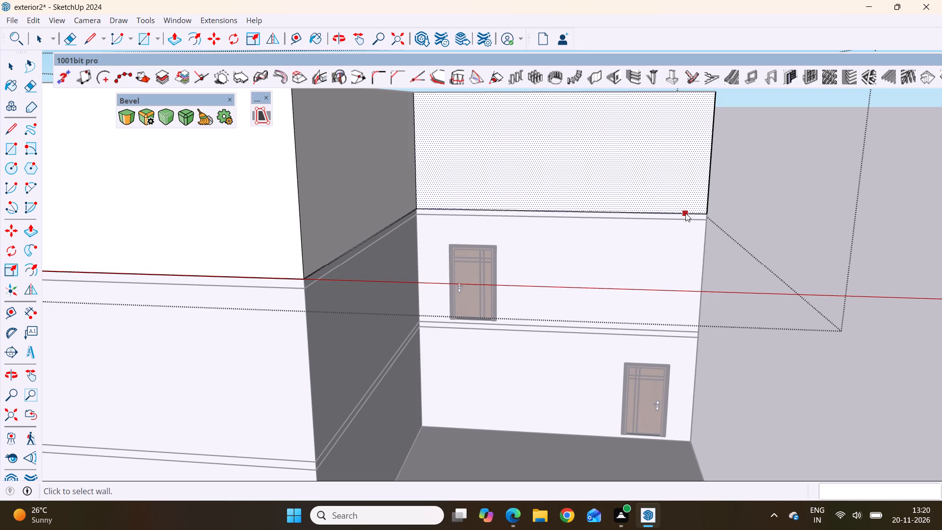
click(682, 211)
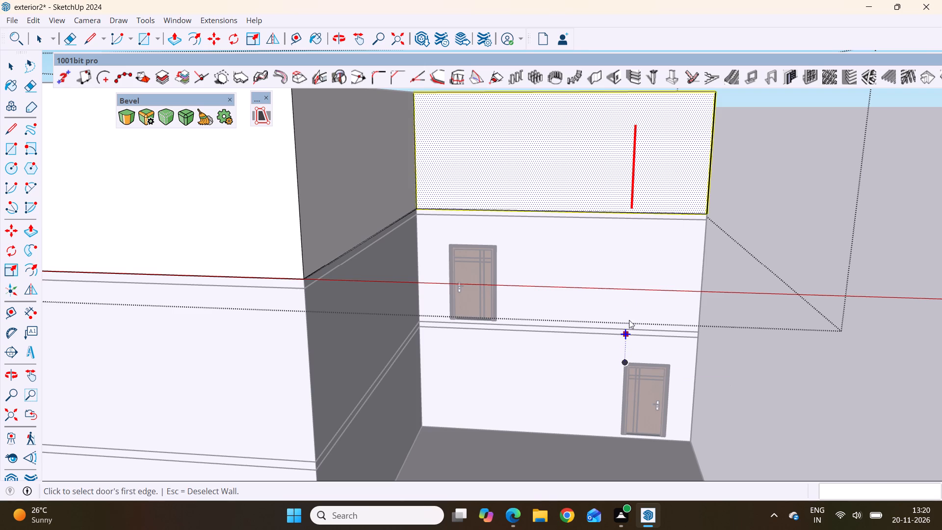
click(632, 211)
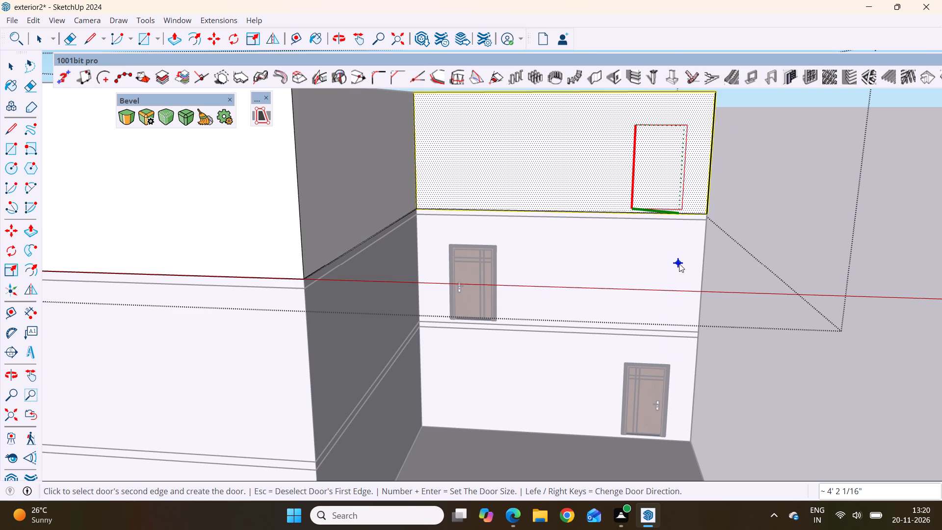
scroll(714, 344, up, 3)
scroll(634, 398, up, 4)
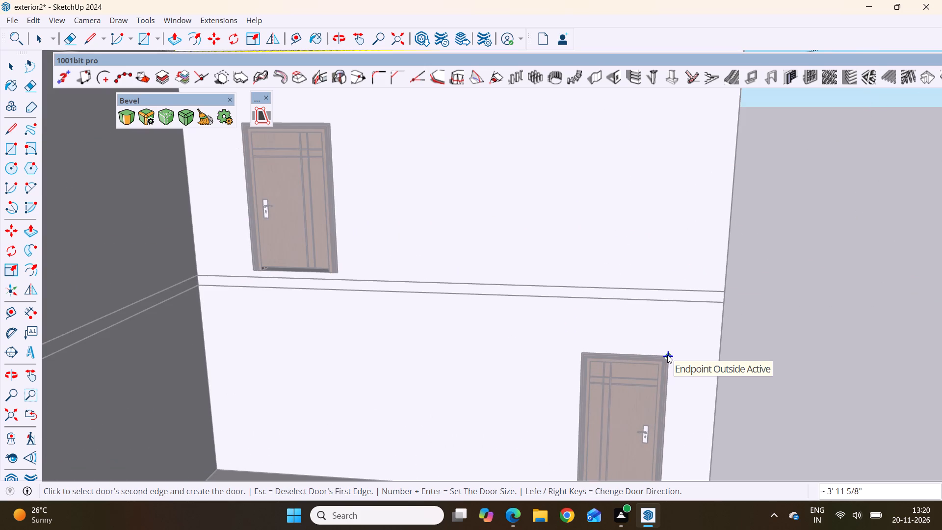
scroll(671, 253, down, 6)
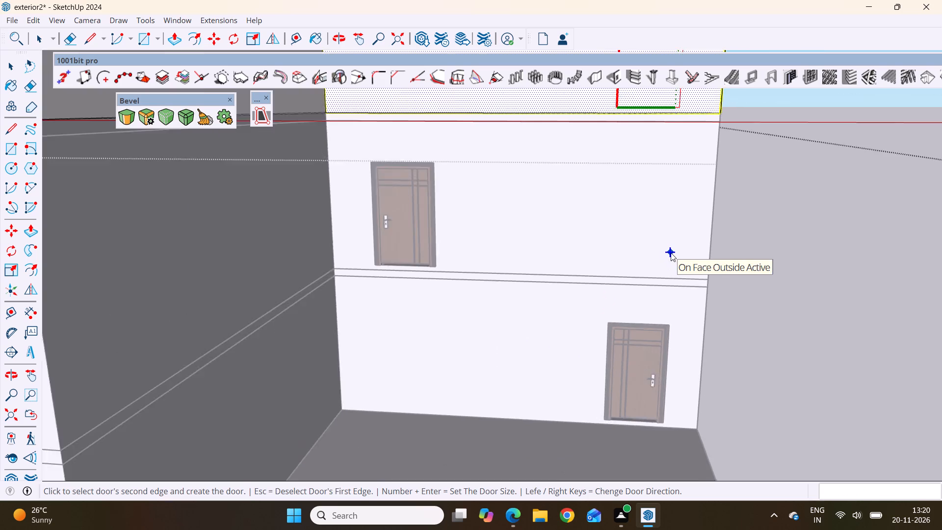
scroll(671, 253, down, 3)
scroll(673, 164, up, 3)
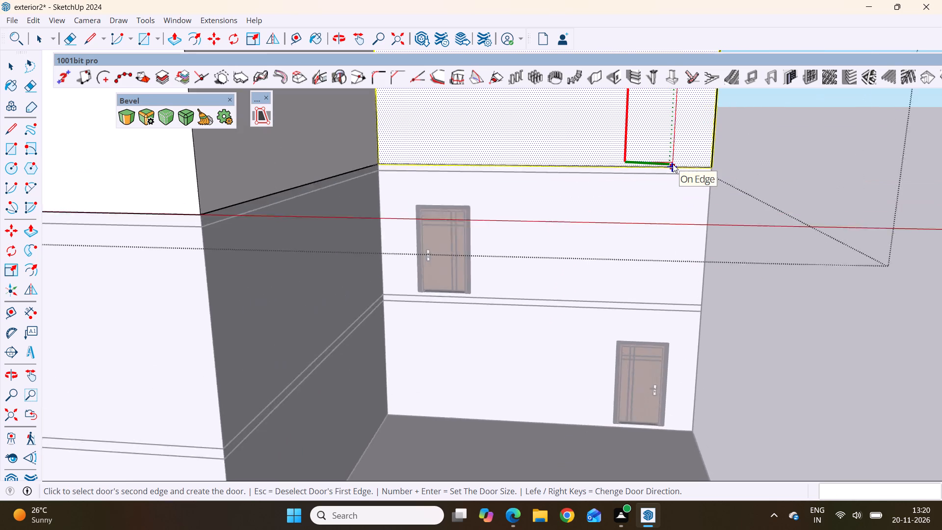
scroll(673, 164, up, 4)
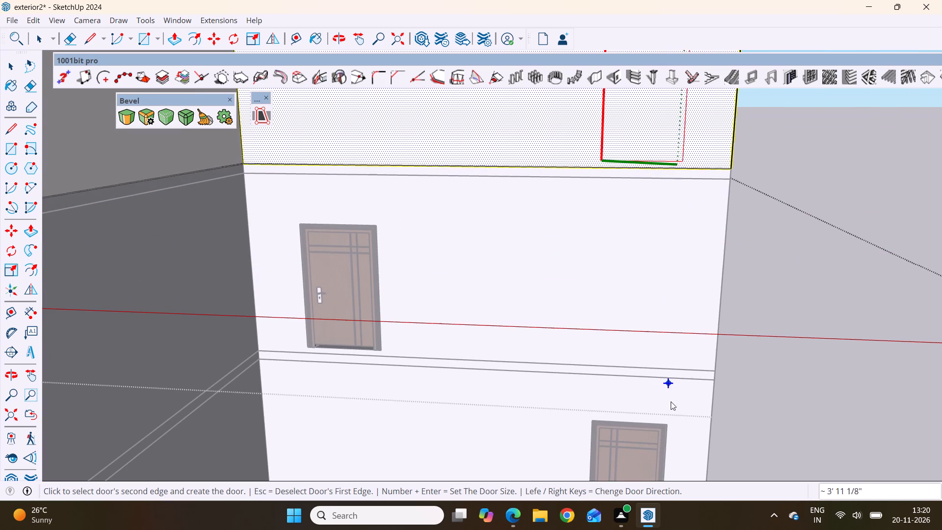
click(669, 175)
Examine the new top-floor door and its position relative to the doors on the floors below.
scroll(687, 247, down, 3)
scroll(669, 160, up, 7)
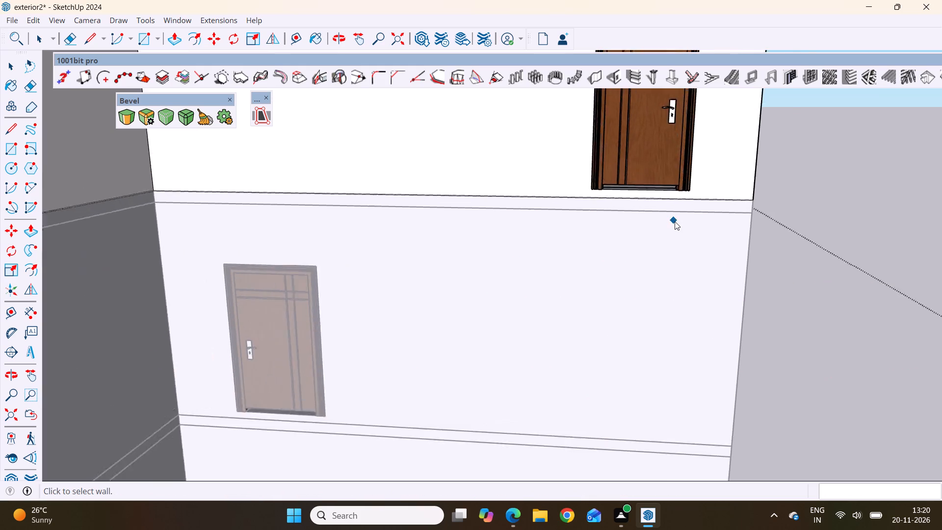
scroll(675, 221, up, 2)
middle_drag(616, 180, 713, 107)
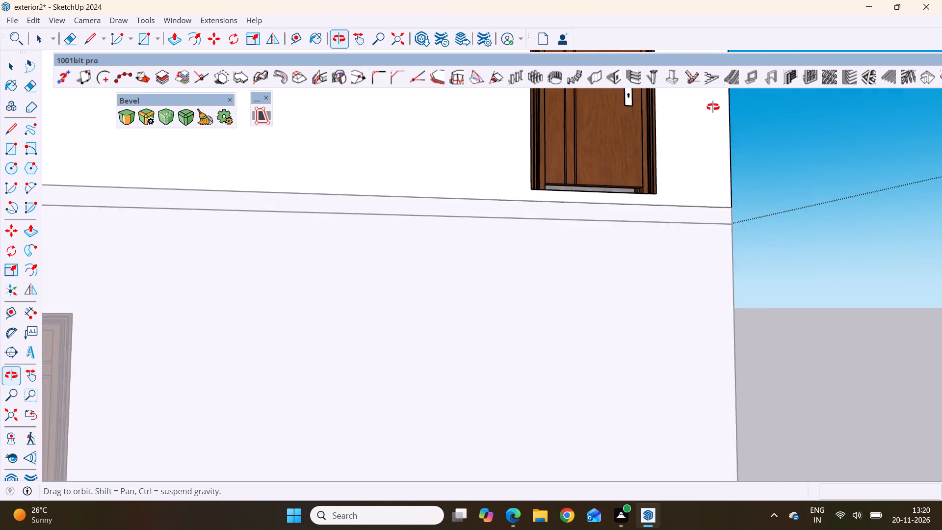
middle_drag(713, 107, 582, 169)
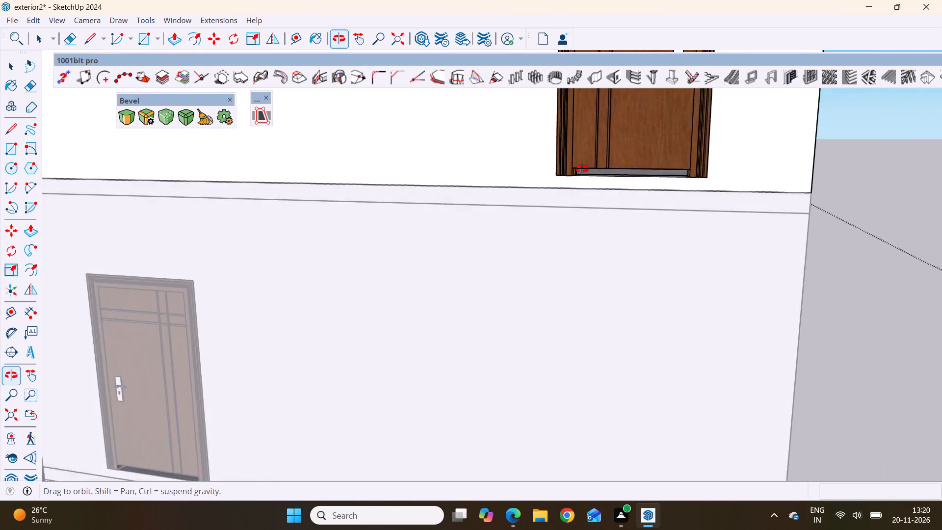
middle_drag(582, 169, 658, 184)
scroll(527, 294, down, 12)
middle_drag(575, 285, 575, 349)
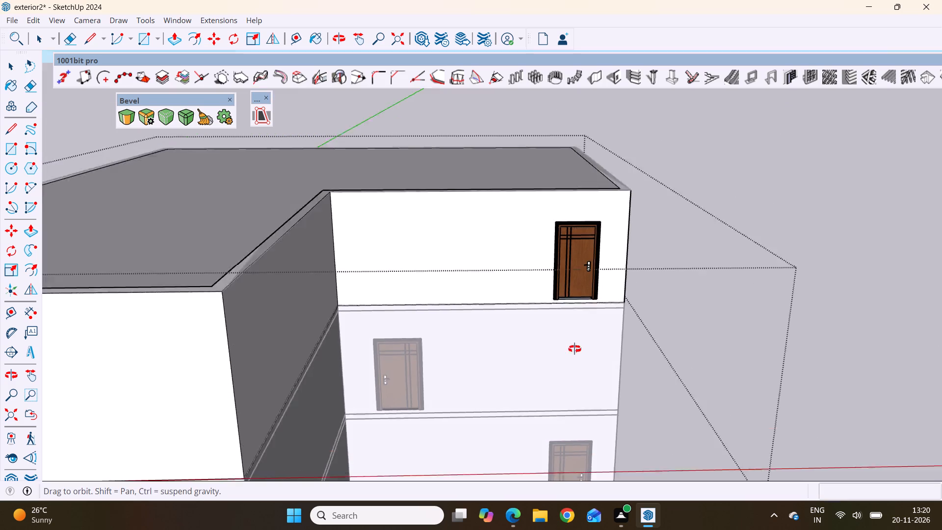
middle_drag(575, 349, 598, 264)
scroll(638, 264, up, 1)
scroll(694, 257, down, 5)
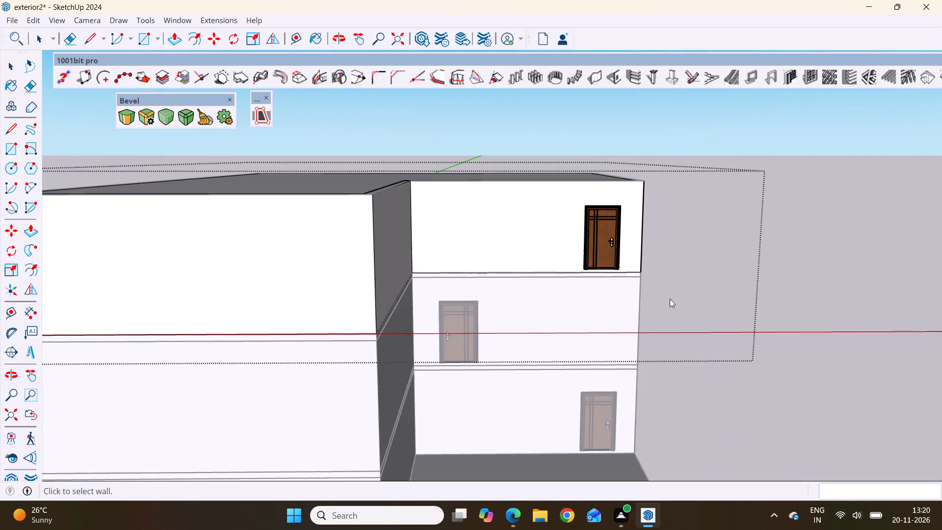
scroll(670, 299, down, 4)
scroll(621, 359, up, 1)
scroll(621, 367, down, 3)
middle_drag(538, 394, 532, 332)
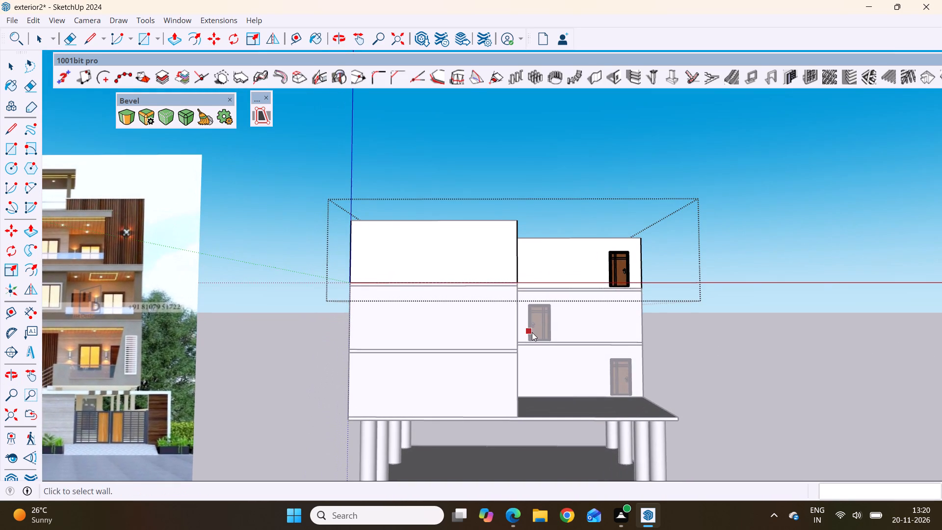
End door placement and close the top floor group.
key(space)
click(737, 212)
scroll(649, 372, down, 3)
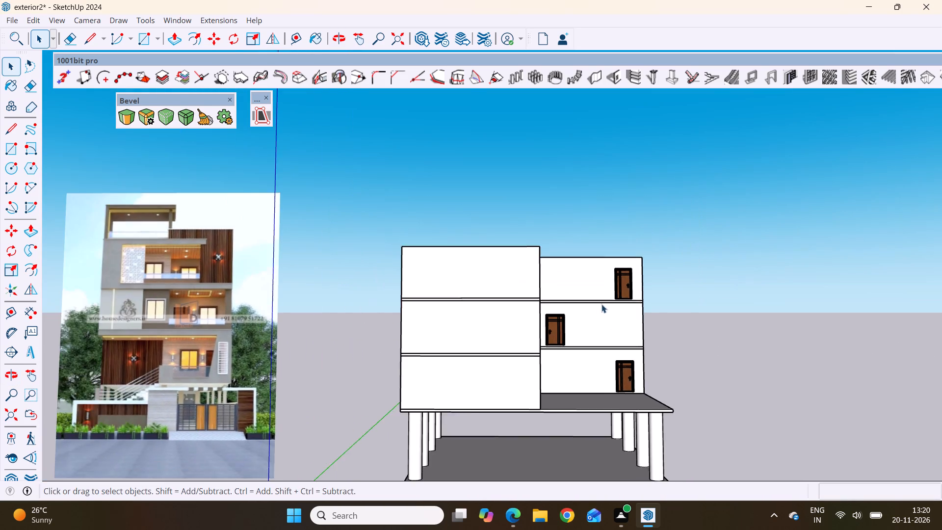
middle_drag(615, 334, 621, 353)
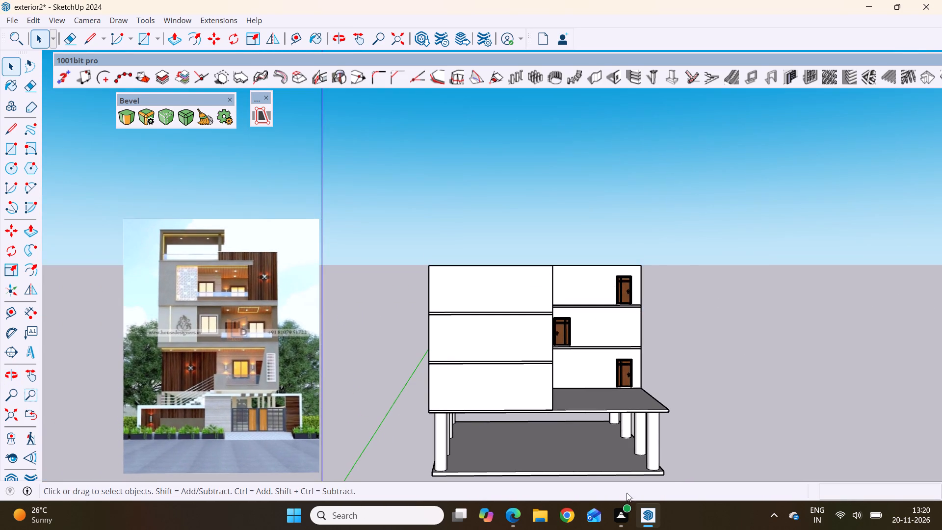
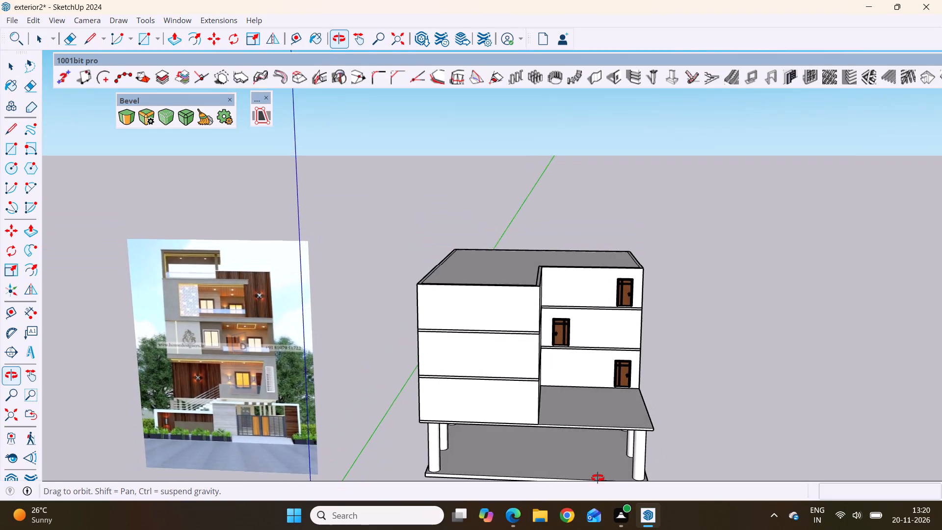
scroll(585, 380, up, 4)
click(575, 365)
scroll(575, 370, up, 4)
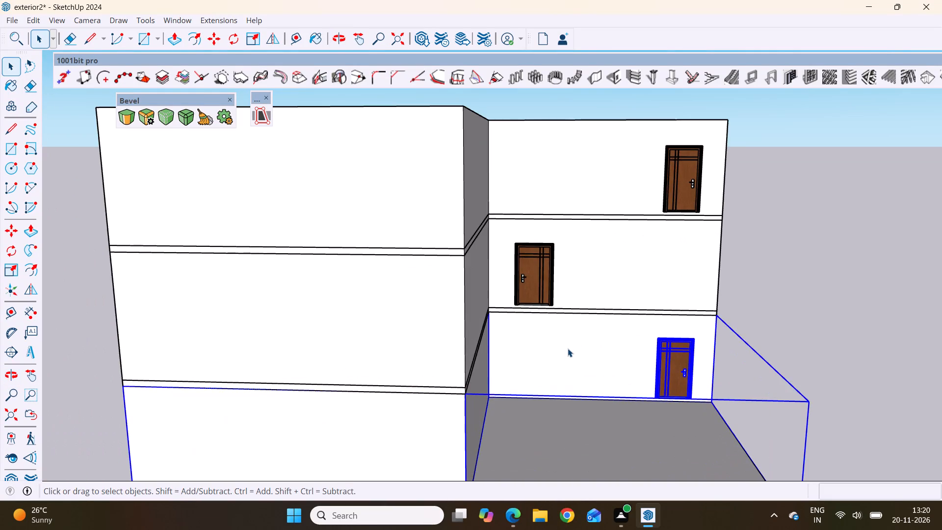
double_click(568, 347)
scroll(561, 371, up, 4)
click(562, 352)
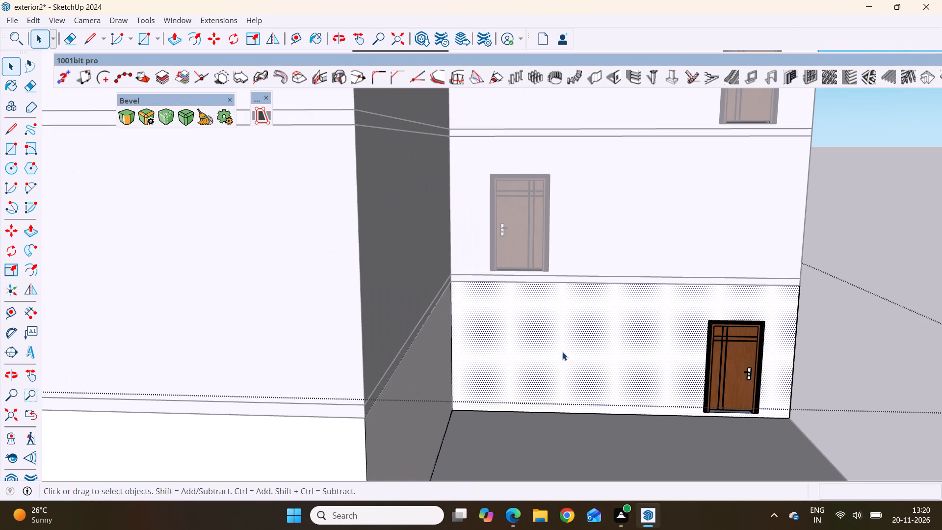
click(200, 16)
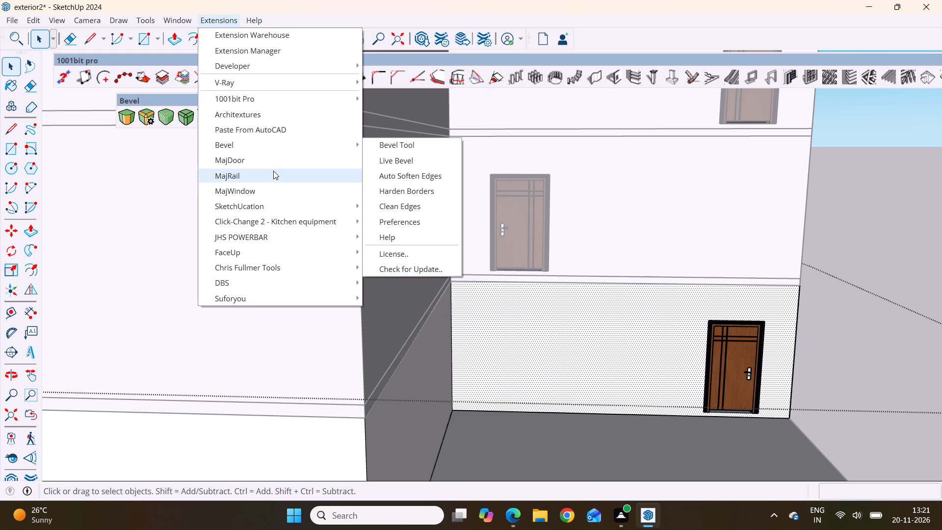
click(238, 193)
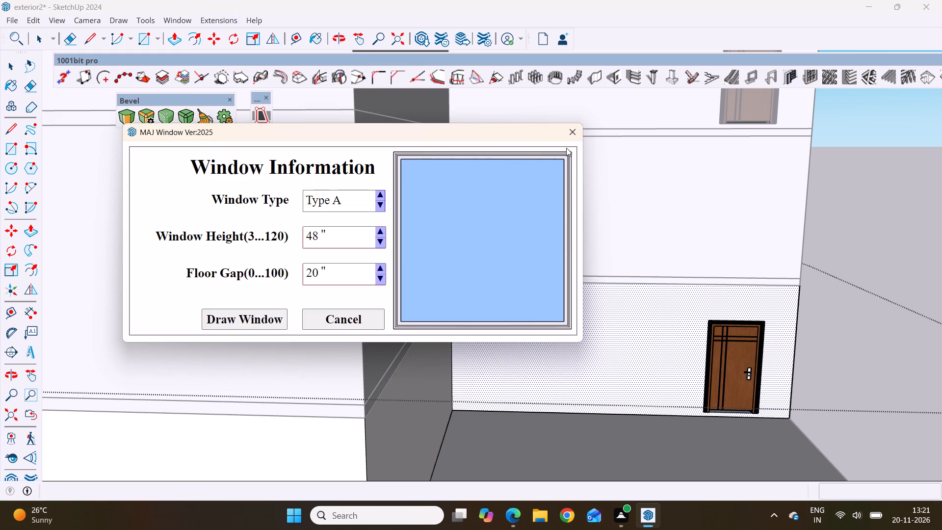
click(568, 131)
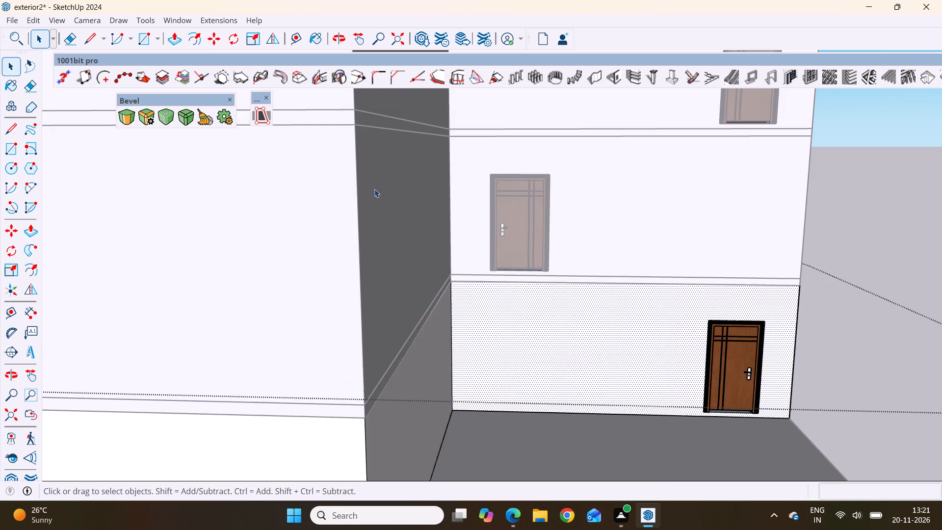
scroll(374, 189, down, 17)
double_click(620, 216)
Save the house model with the doors placed on all three floors.
scroll(430, 353, up, 1)
middle_drag(403, 321, 425, 309)
scroll(531, 310, up, 4)
scroll(571, 295, down, 4)
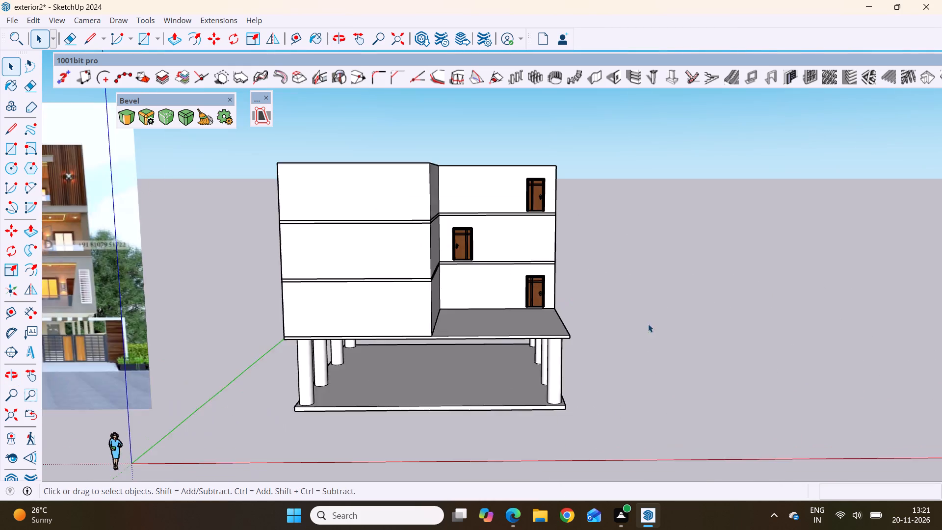
scroll(648, 324, down, 3)
middle_drag(464, 309, 485, 302)
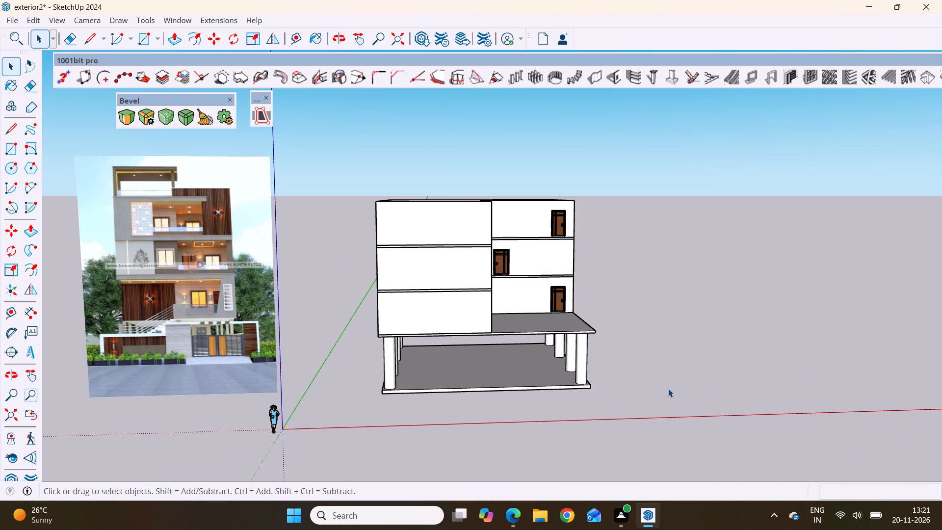
key(ctrl+s)
scroll(639, 389, down, 2)
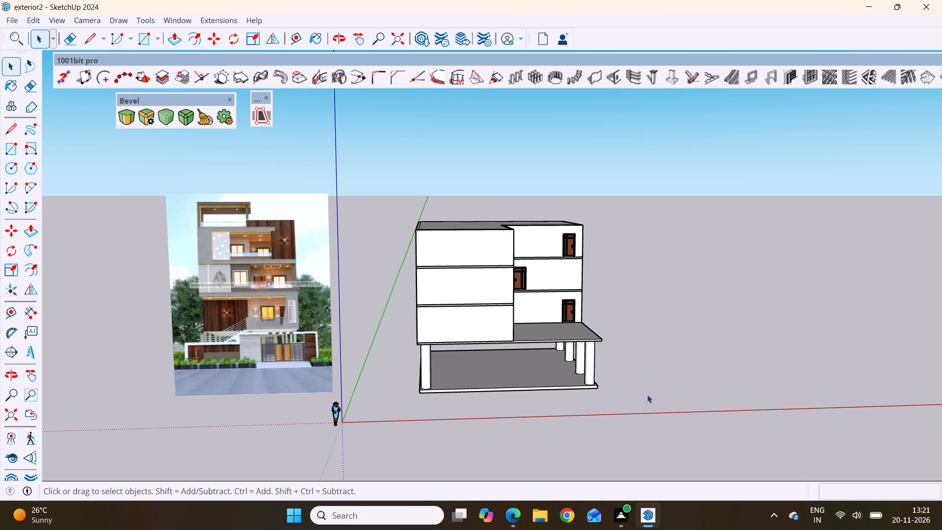
key(ctrl+s)
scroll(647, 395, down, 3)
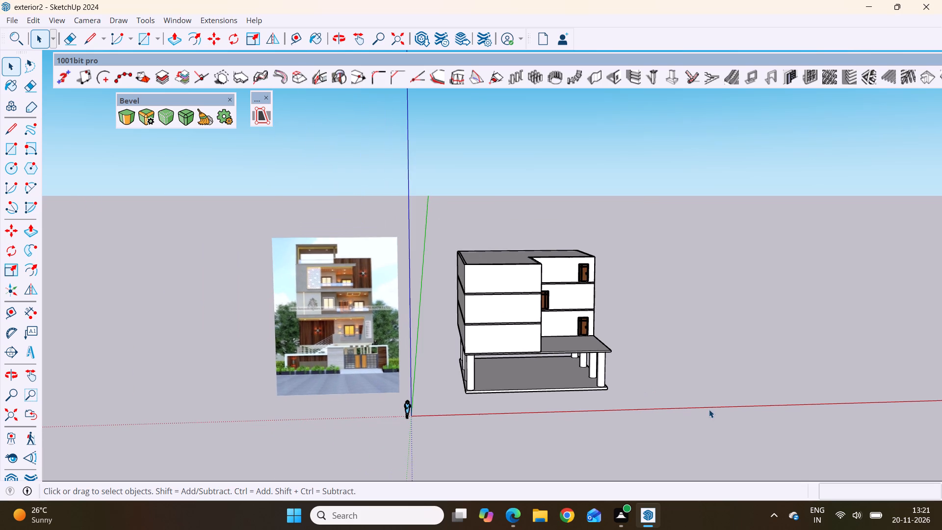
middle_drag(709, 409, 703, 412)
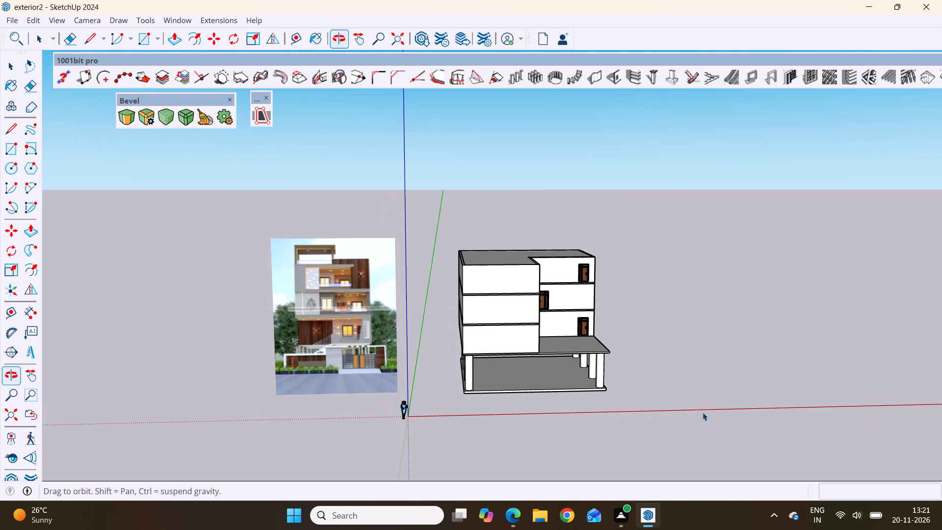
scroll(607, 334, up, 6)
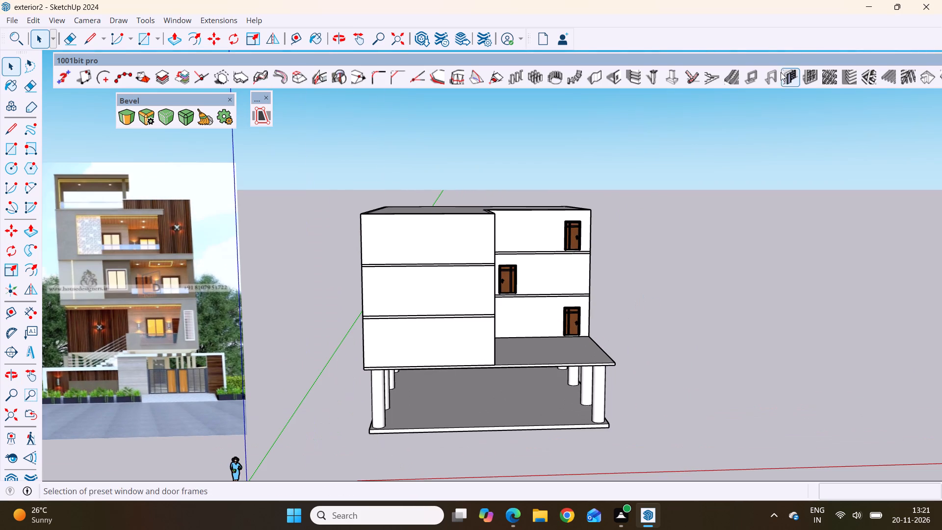
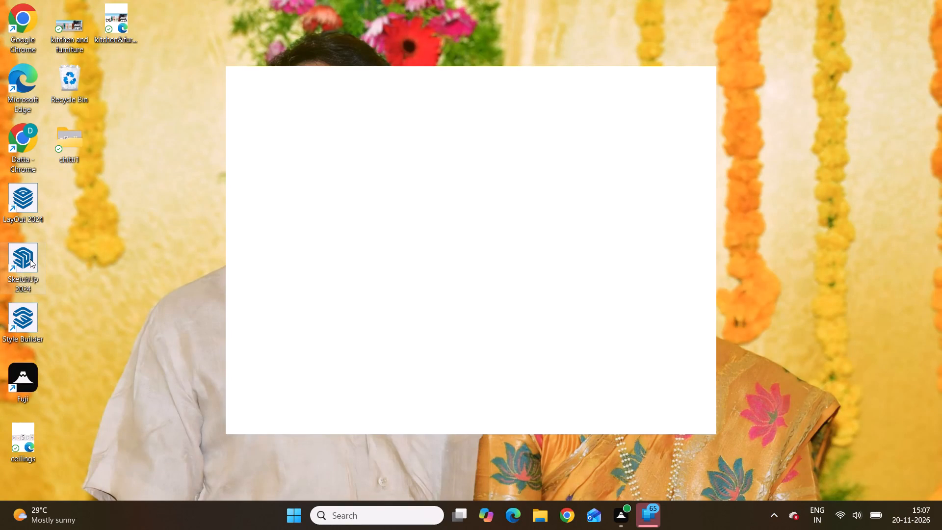
Launch SketchUp 2024 from the desktop.
double_click(29, 259)
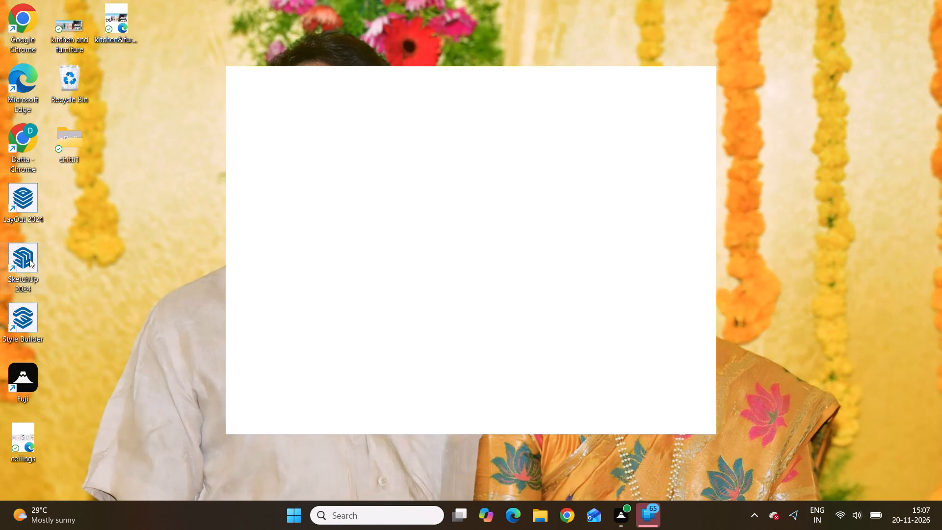
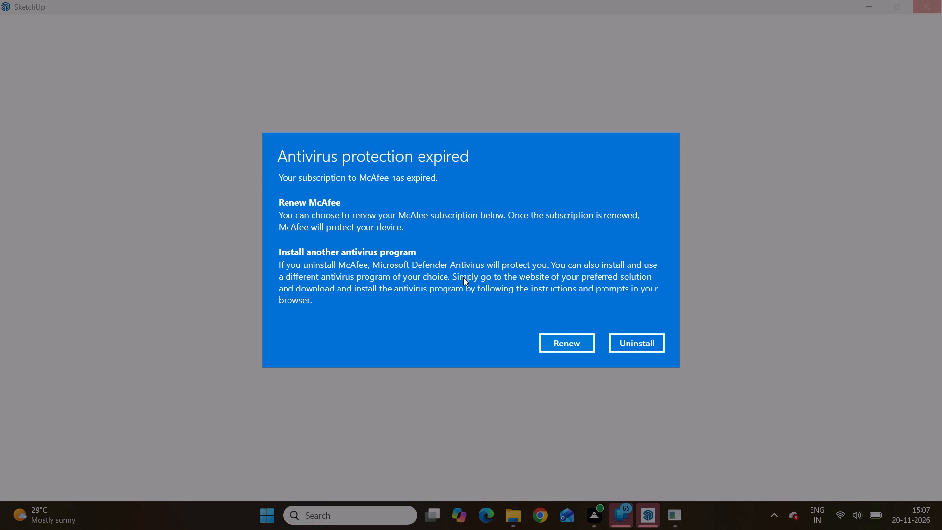
Answer the expired antivirus notice by choosing to renew the McAfee subscription.
double_click(558, 343)
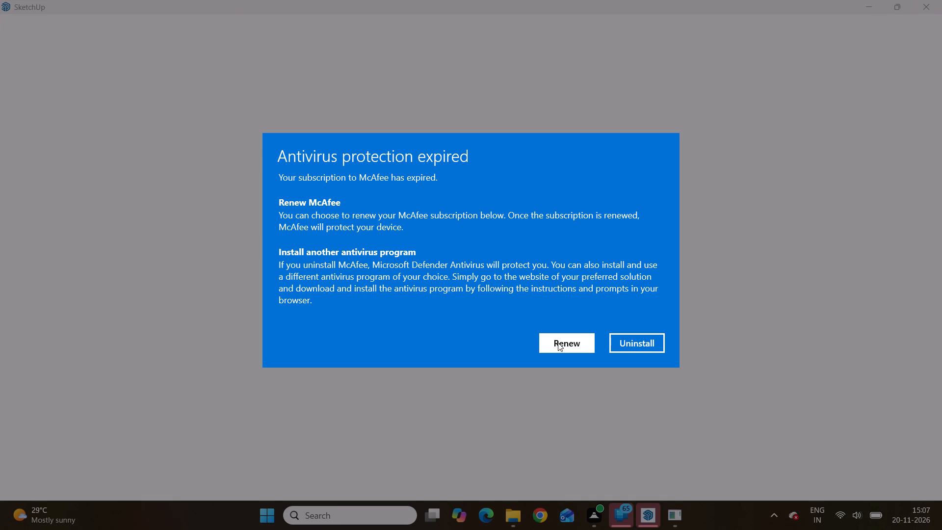
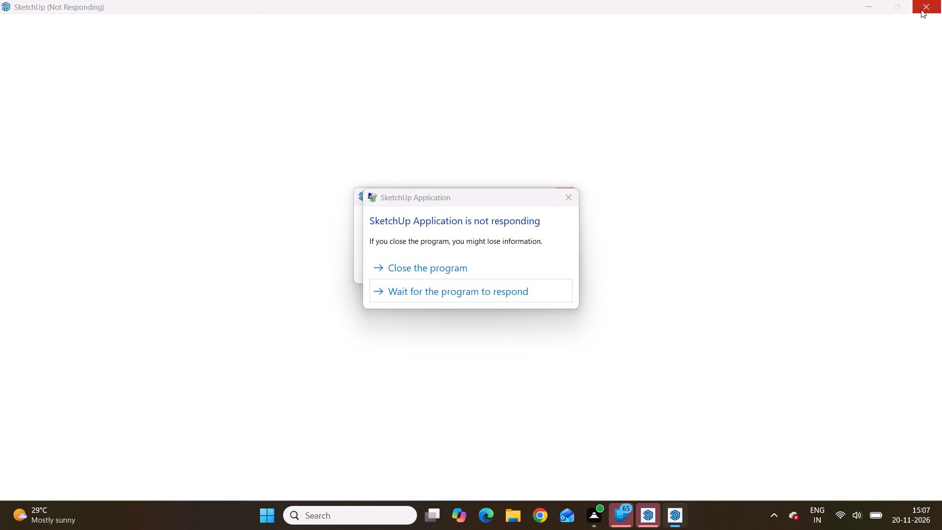
Close the unresponsive SketchUp program instead of waiting for it to respond.
click(414, 270)
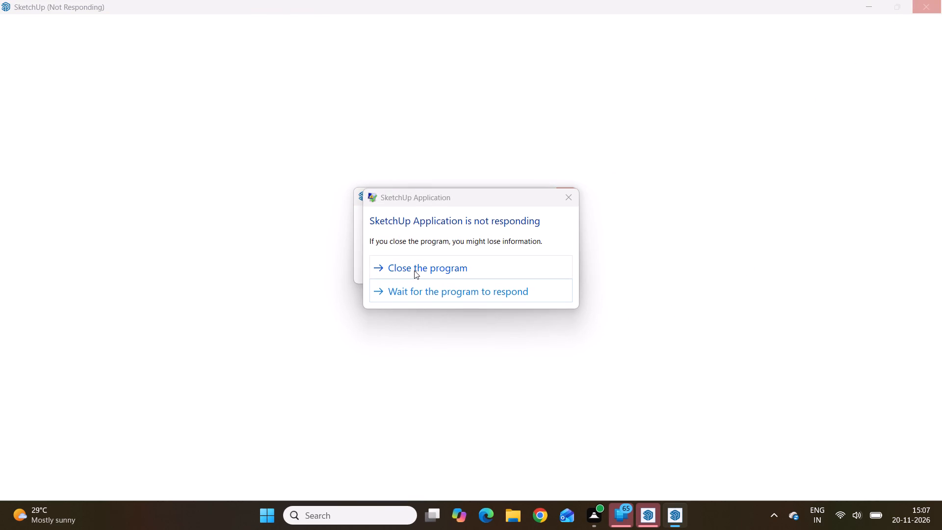
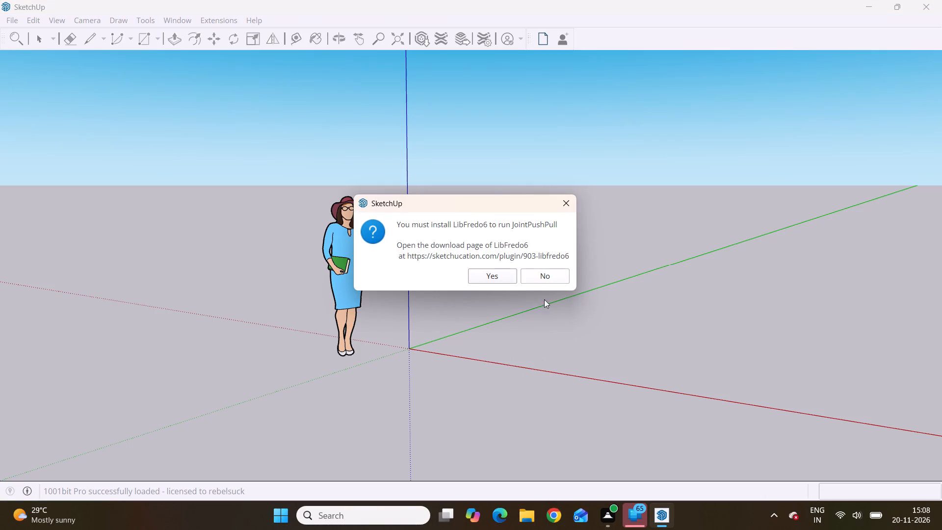
Accept the offer to open the LibFredo6 download page required for JointPushPull.
double_click(480, 276)
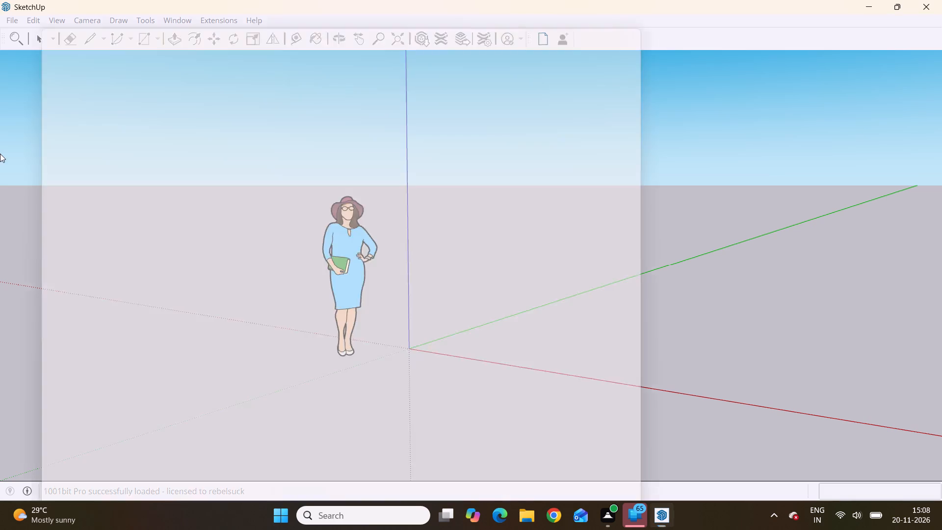
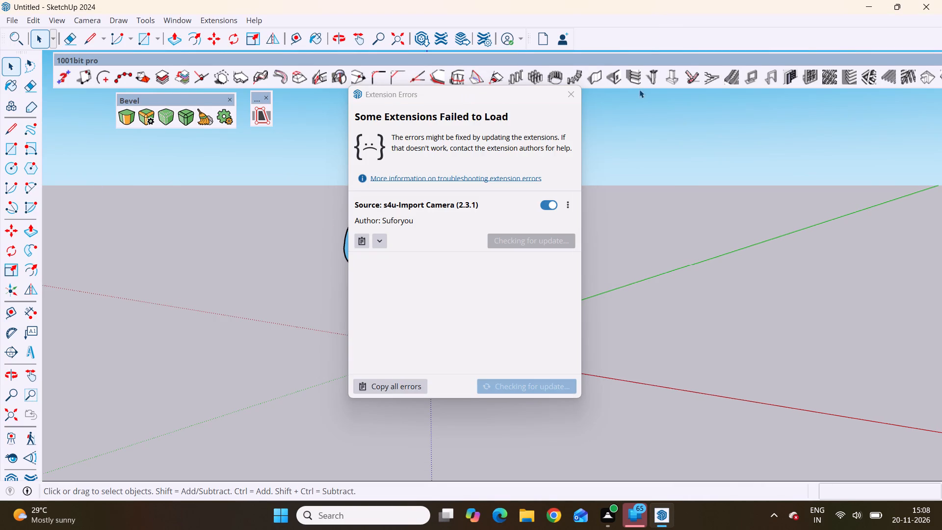
Dismiss the report about extensions that failed to load.
click(570, 94)
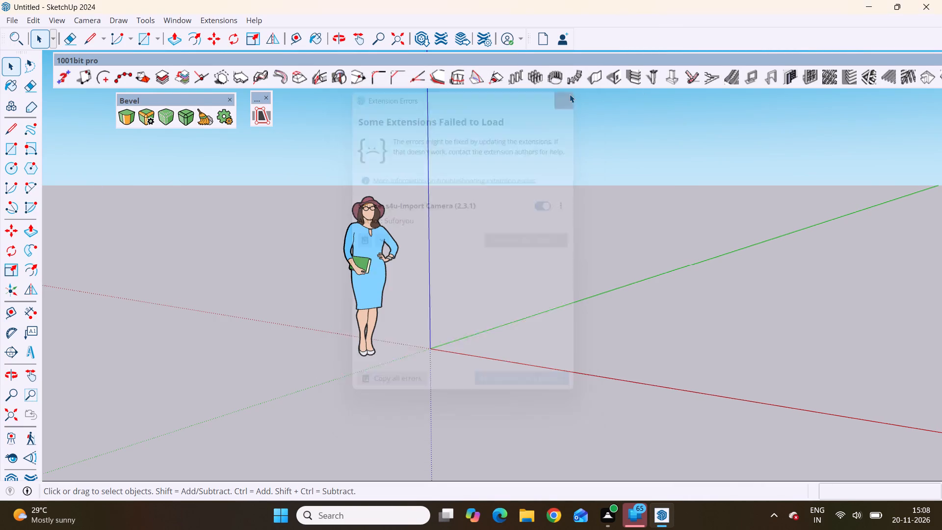
Draw a closed four-sided face with the Line tool beside the scale figure, about 4' by 3' 3".
click(4, 129)
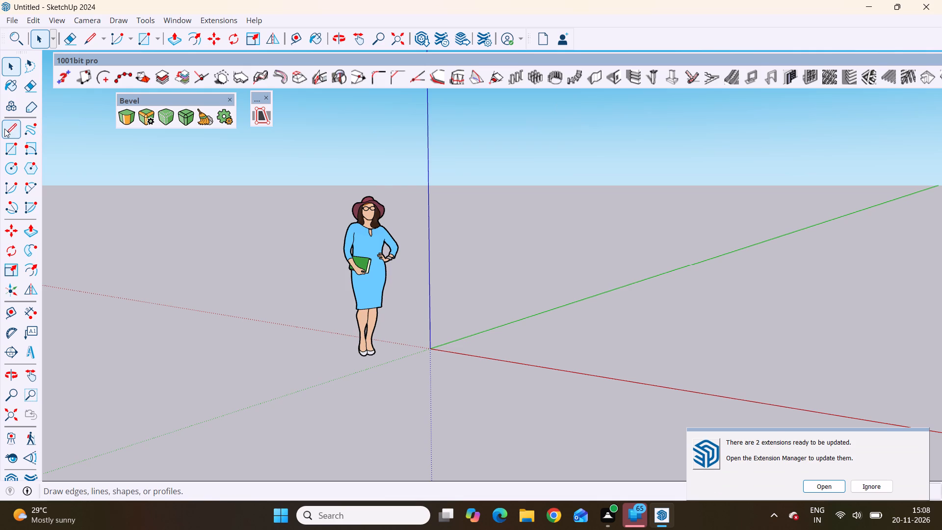
middle_drag(452, 328, 452, 344)
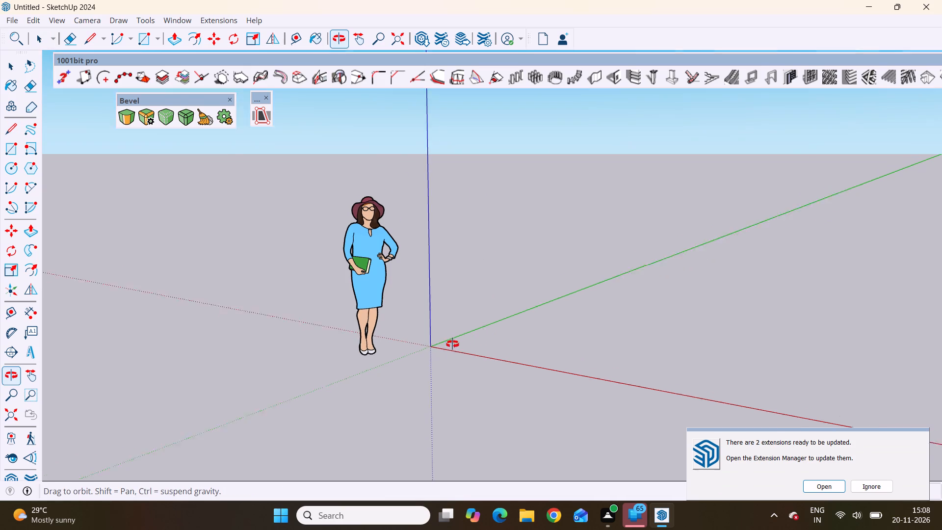
middle_drag(452, 344, 666, 333)
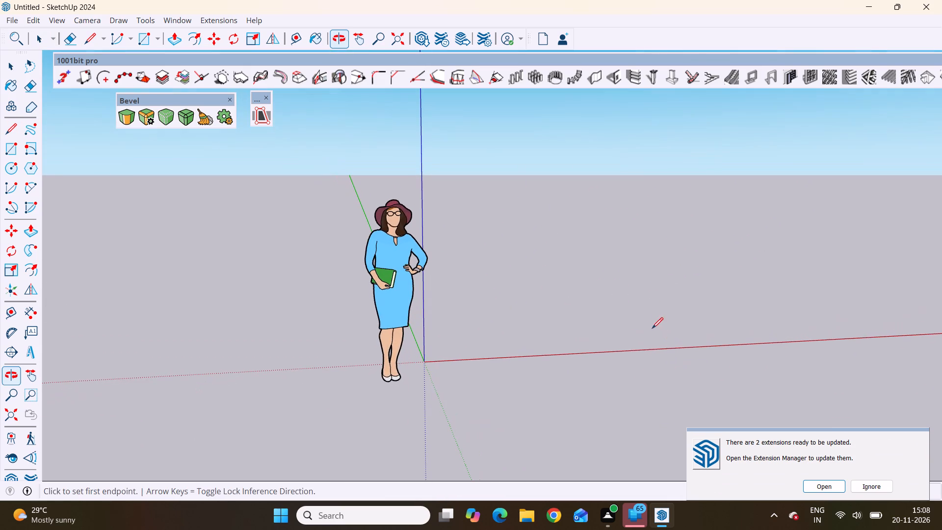
click(412, 328)
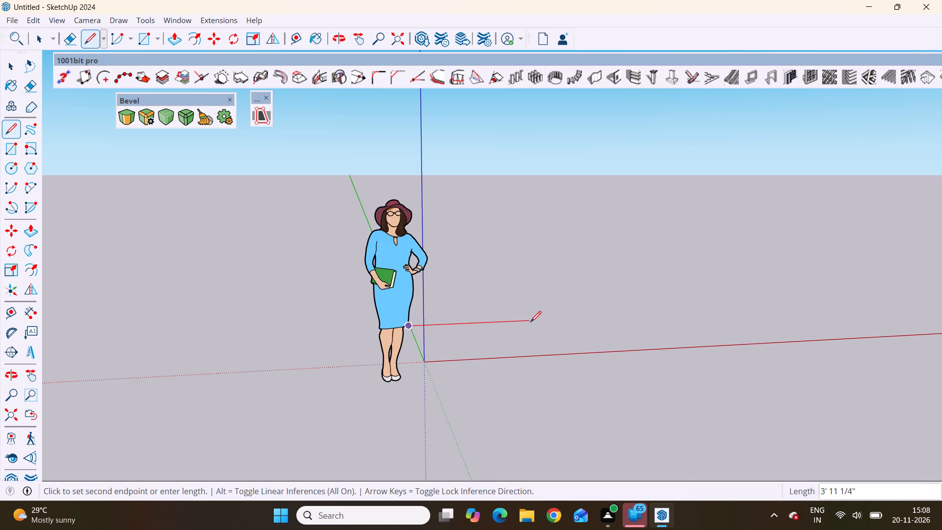
click(530, 321)
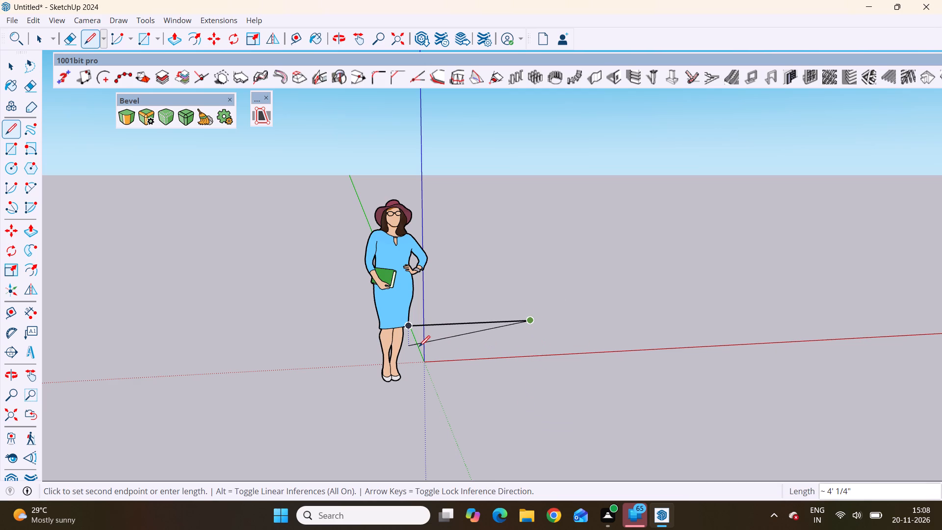
scroll(419, 346, up, 2)
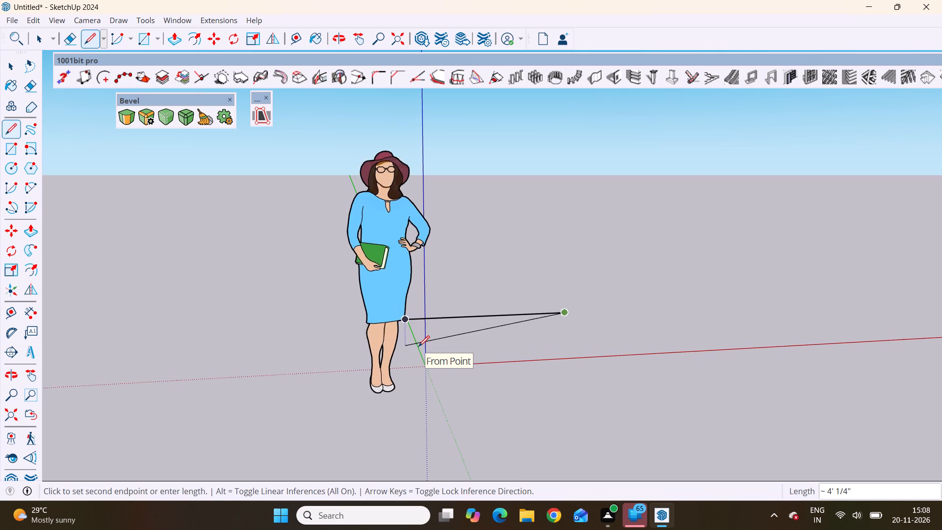
scroll(419, 346, up, 6)
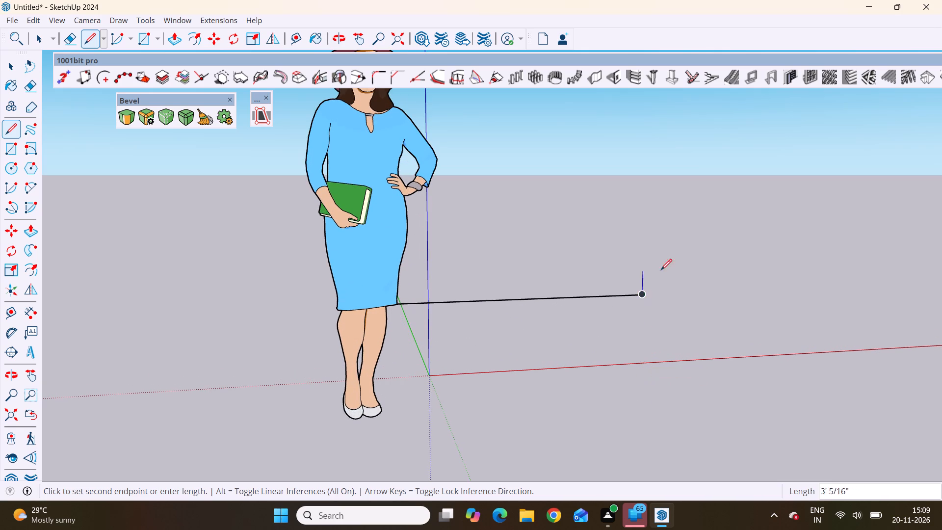
click(758, 345)
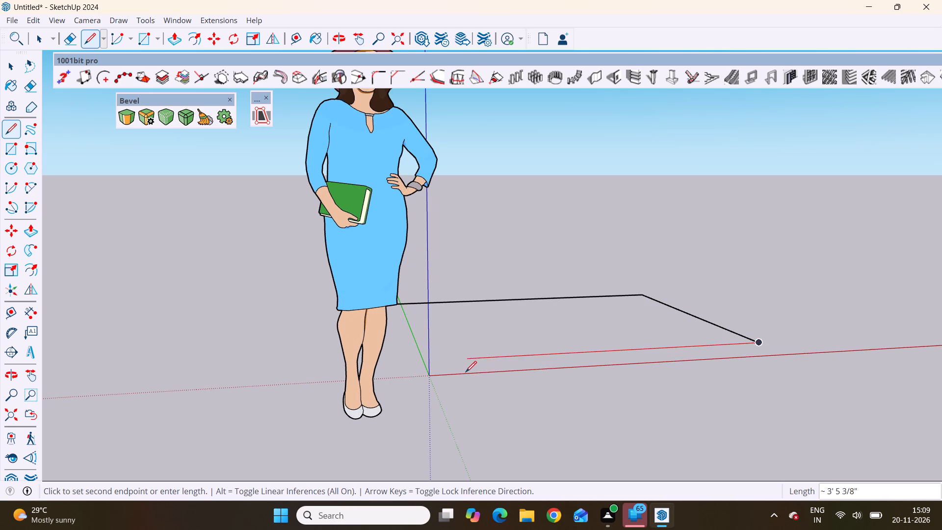
click(383, 366)
middle_drag(552, 305, 448, 444)
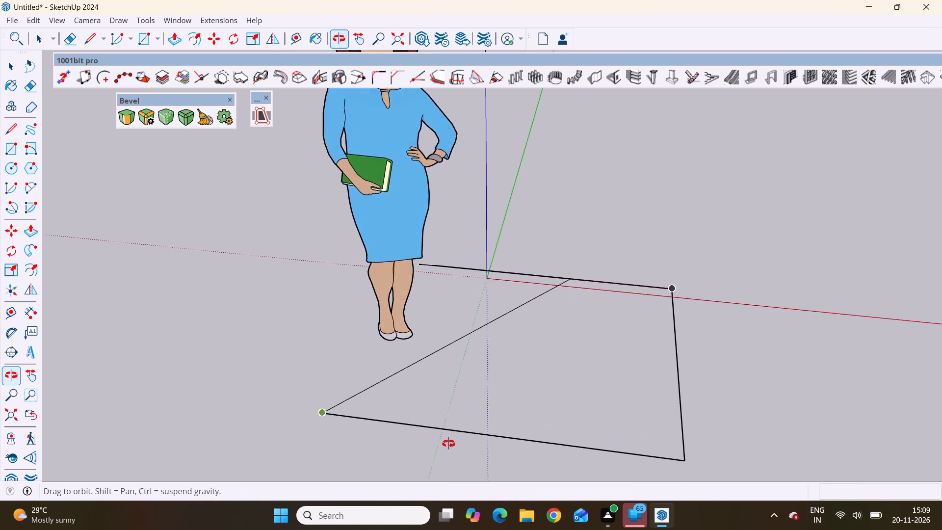
middle_drag(448, 444, 473, 495)
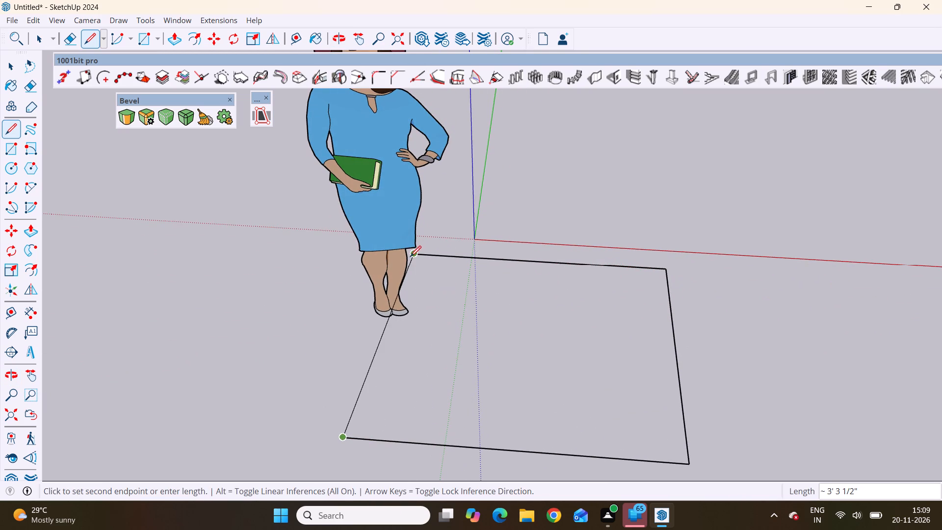
click(410, 257)
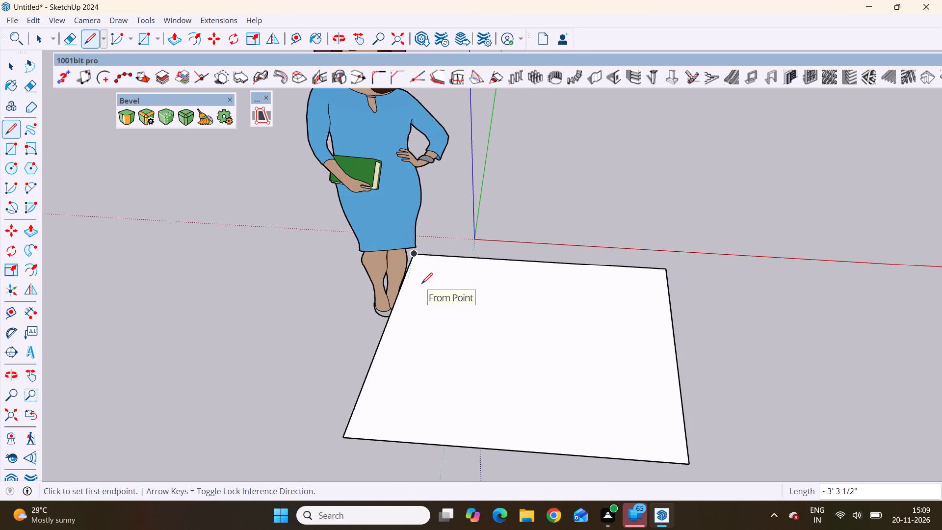
Delete the scale figure of the woman.
key(space)
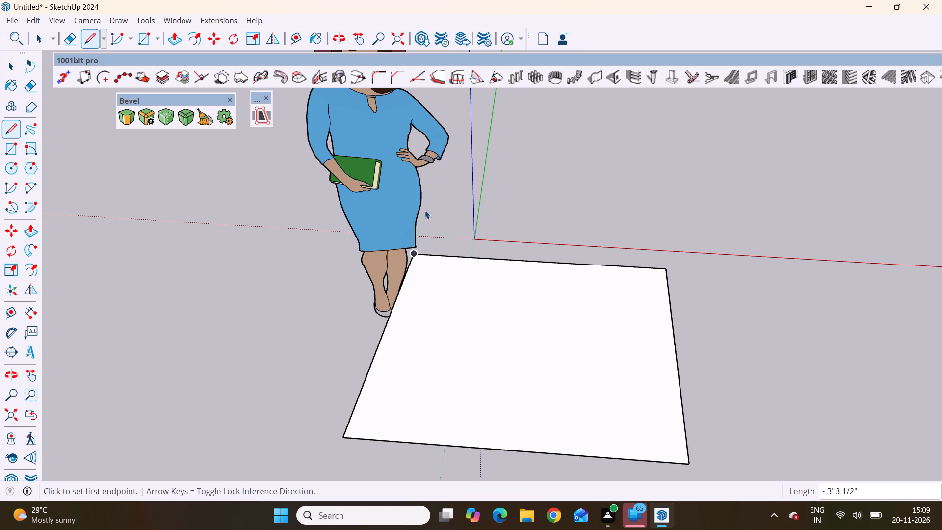
click(386, 215)
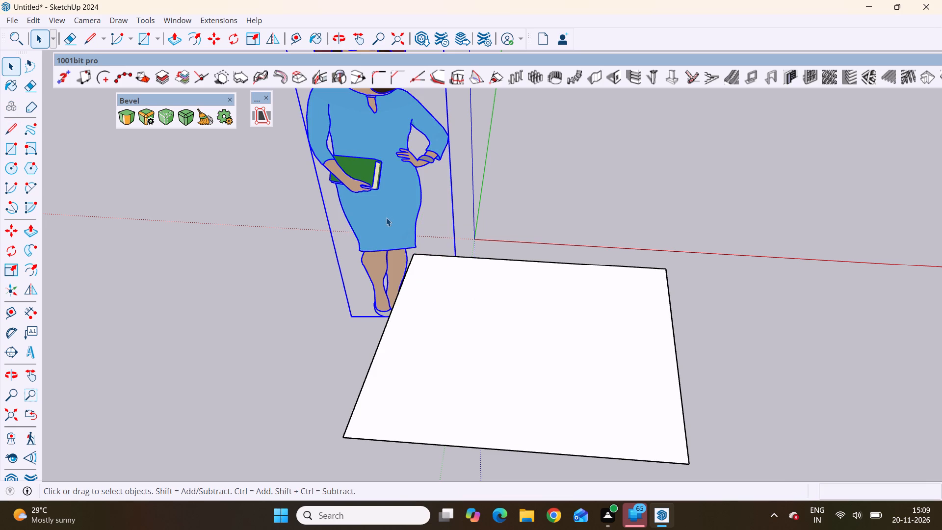
key(Delete)
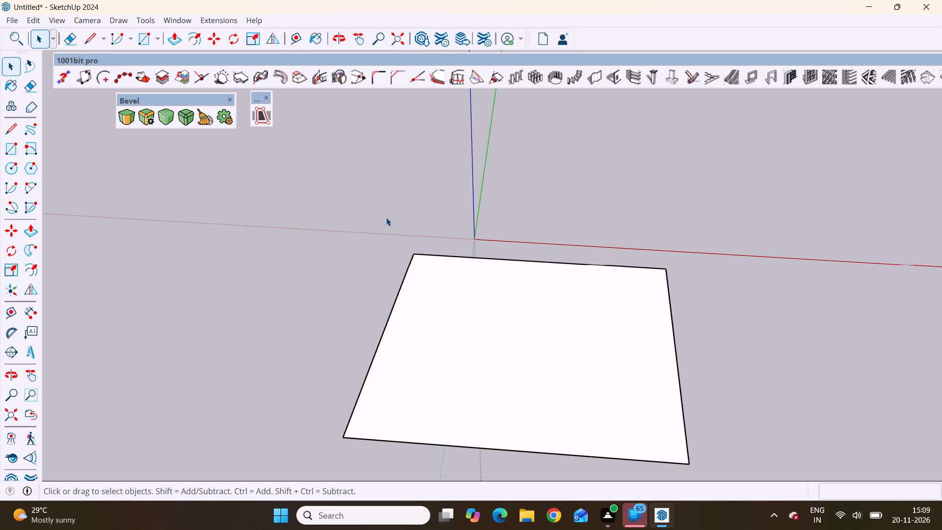
Extrude the four-sided face upward with Push/Pull about 14' 4" into a tall block.
scroll(377, 217, down, 6)
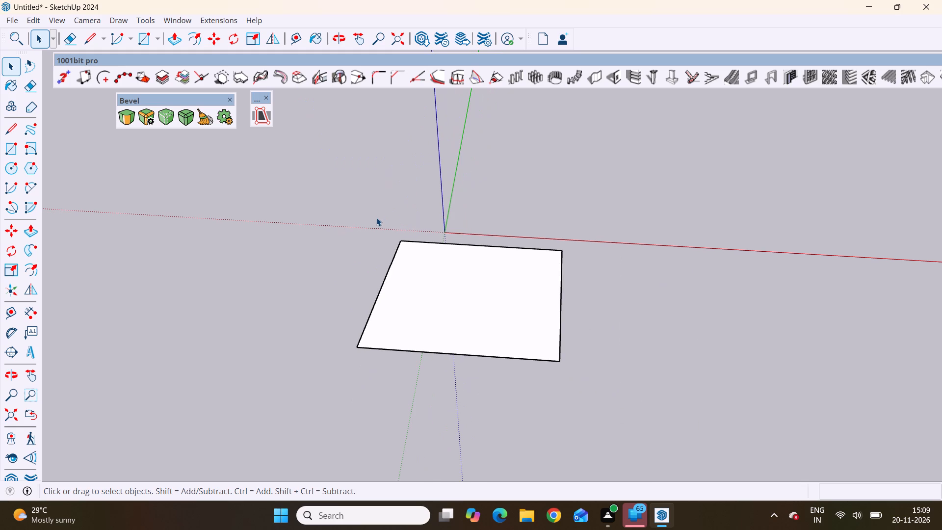
scroll(376, 217, down, 13)
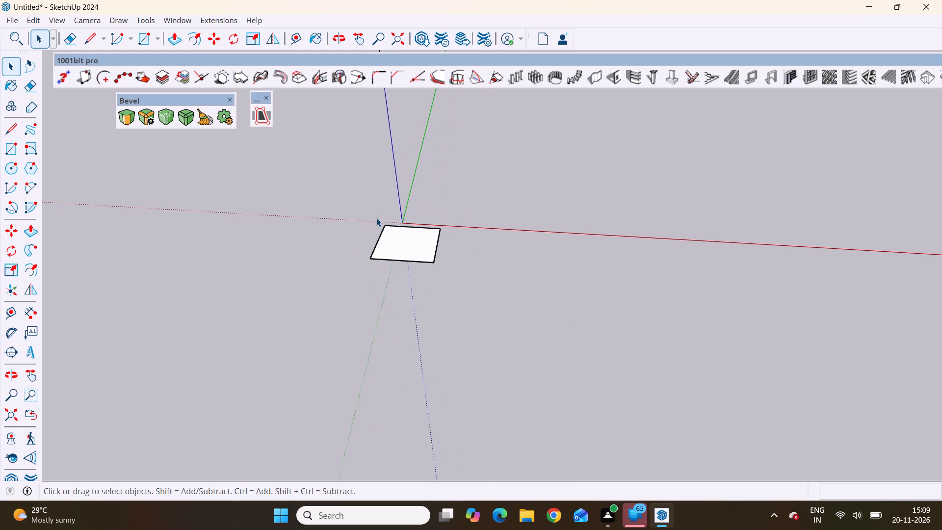
scroll(376, 218, down, 6)
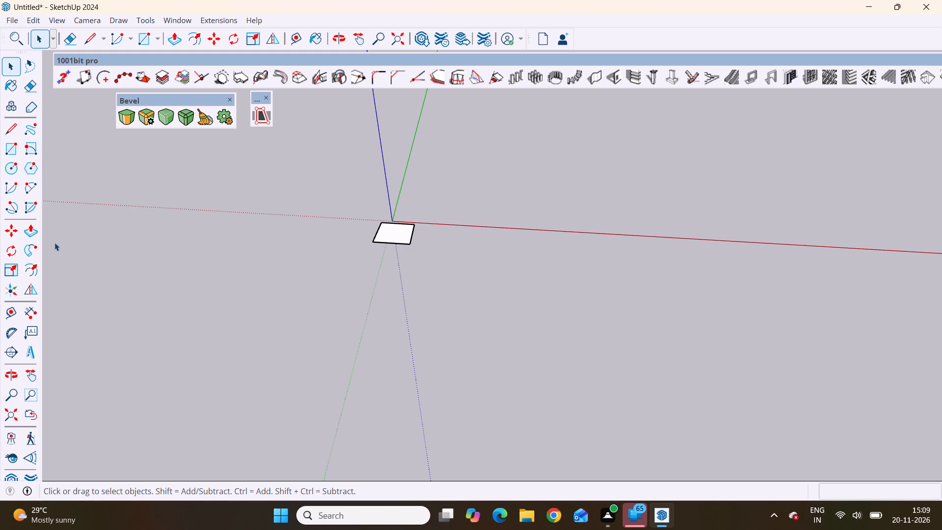
click(27, 228)
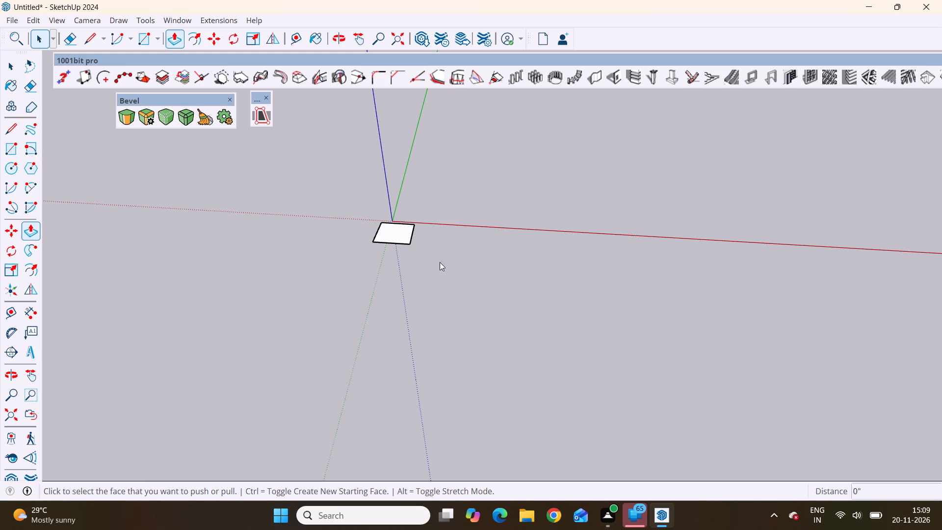
scroll(386, 232, up, 10)
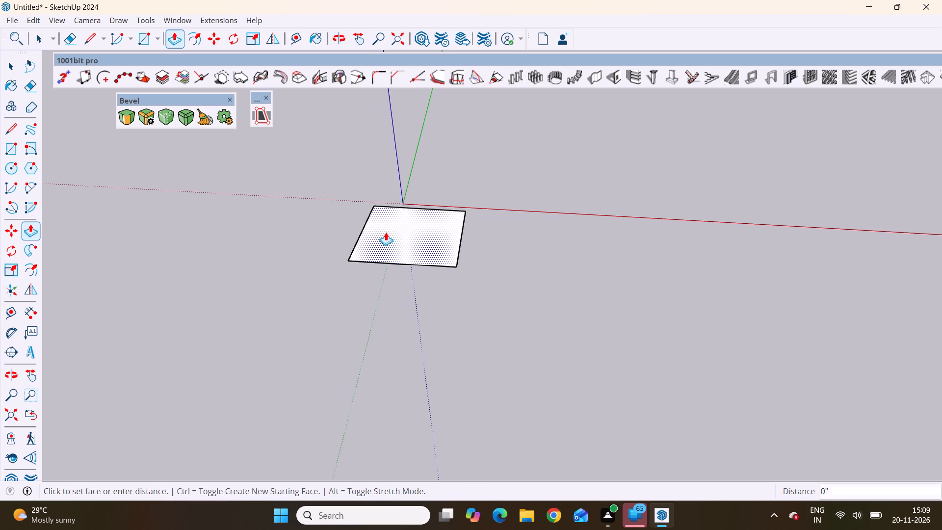
click(386, 232)
scroll(391, 160, down, 12)
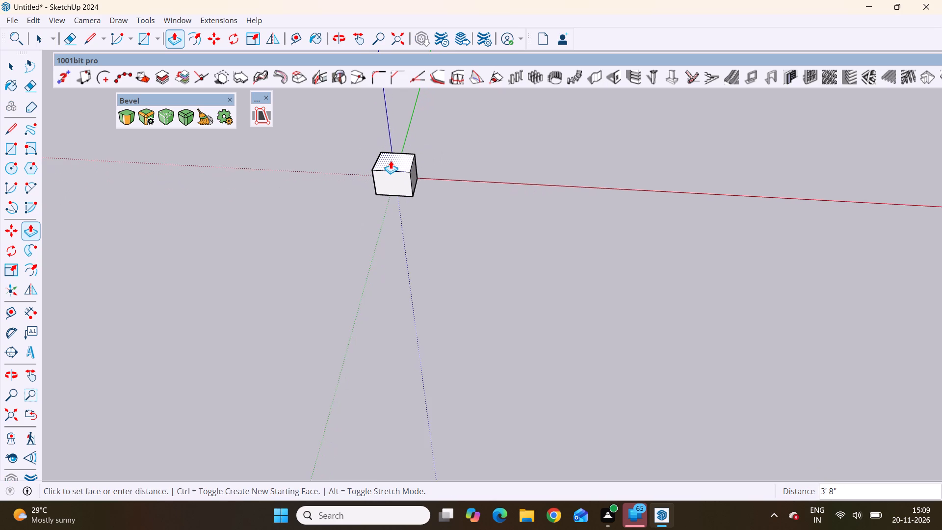
scroll(391, 160, down, 14)
scroll(391, 139, up, 2)
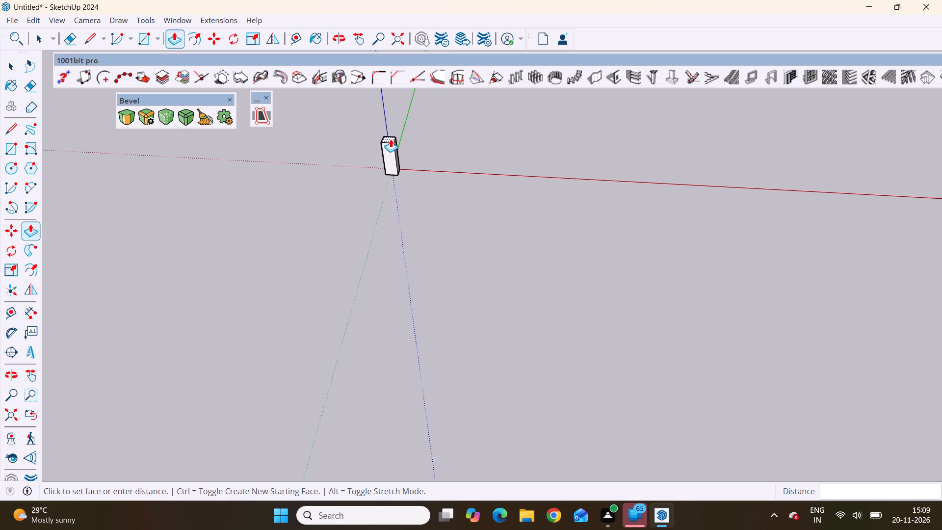
scroll(391, 139, up, 4)
double_click(391, 138)
scroll(388, 134, up, 5)
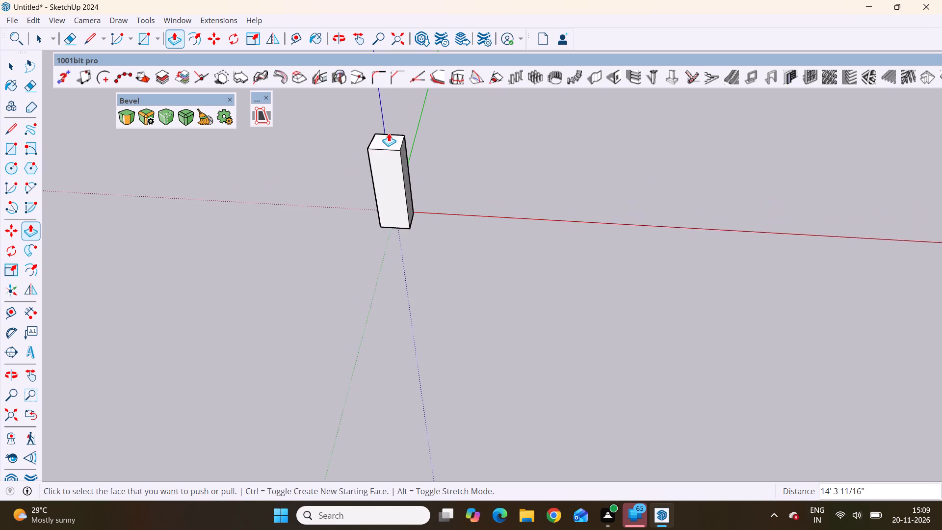
scroll(389, 133, up, 5)
Draw a smaller rectangle on the ground beside the block near the red axis, about 2' 2" by 2' 8".
double_click(11, 142)
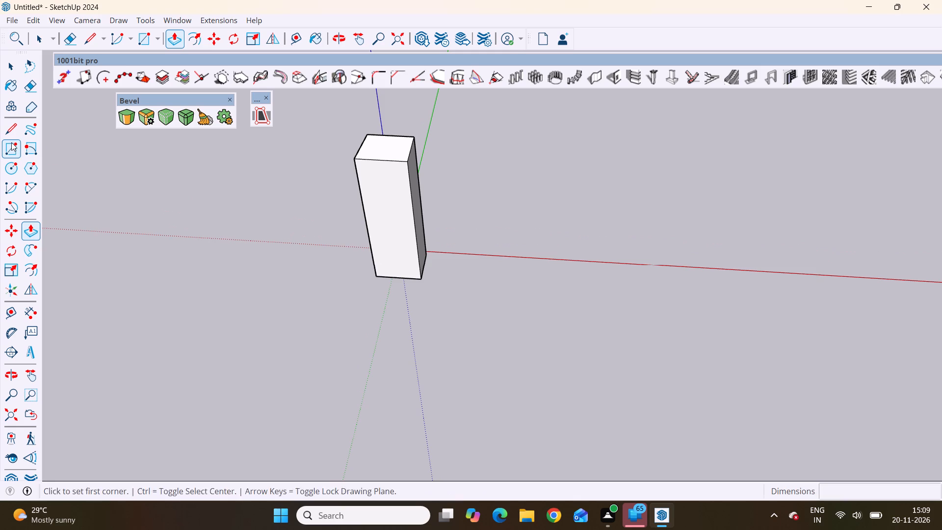
double_click(477, 267)
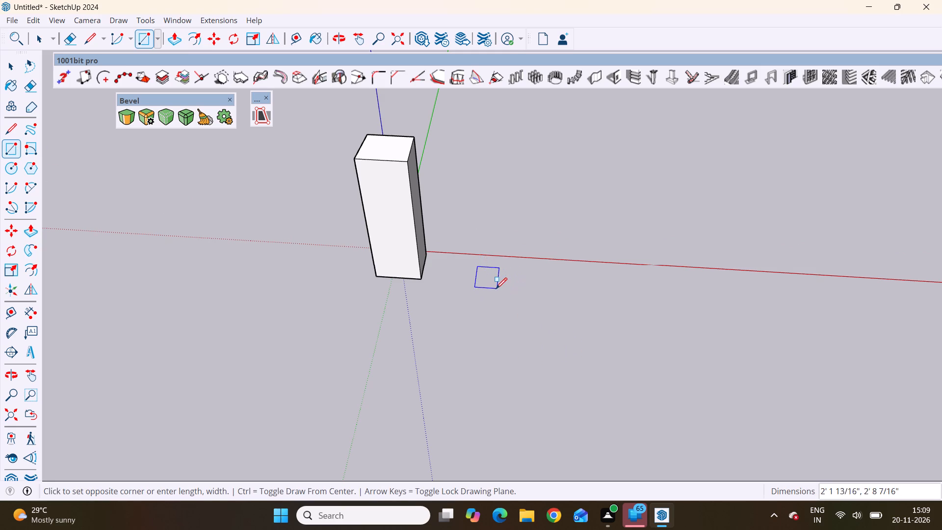
double_click(496, 288)
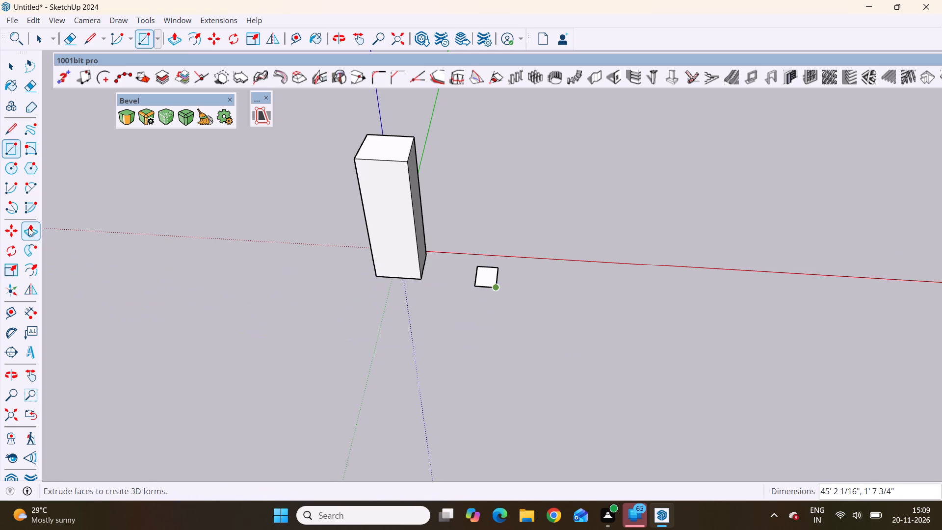
Extrude the smaller rectangle upward with Push/Pull about 13' 8" into a slim column.
double_click(30, 236)
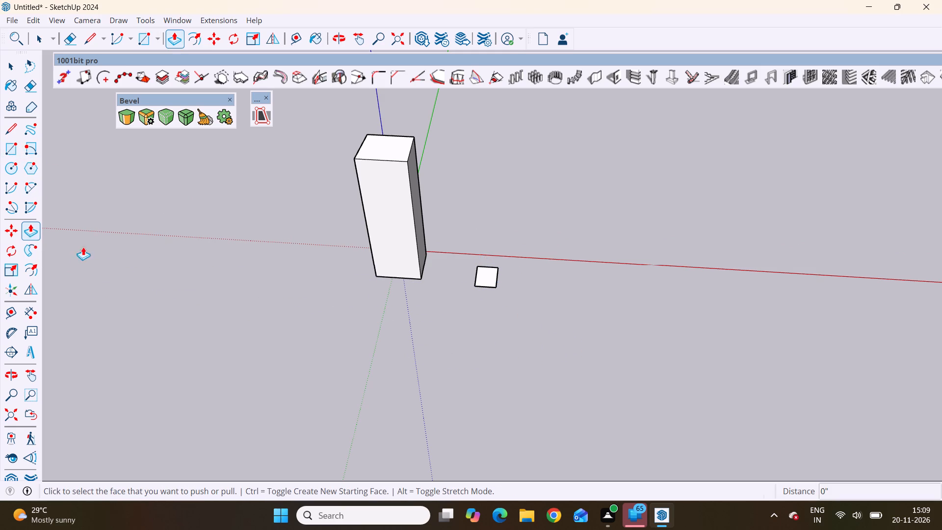
click(489, 271)
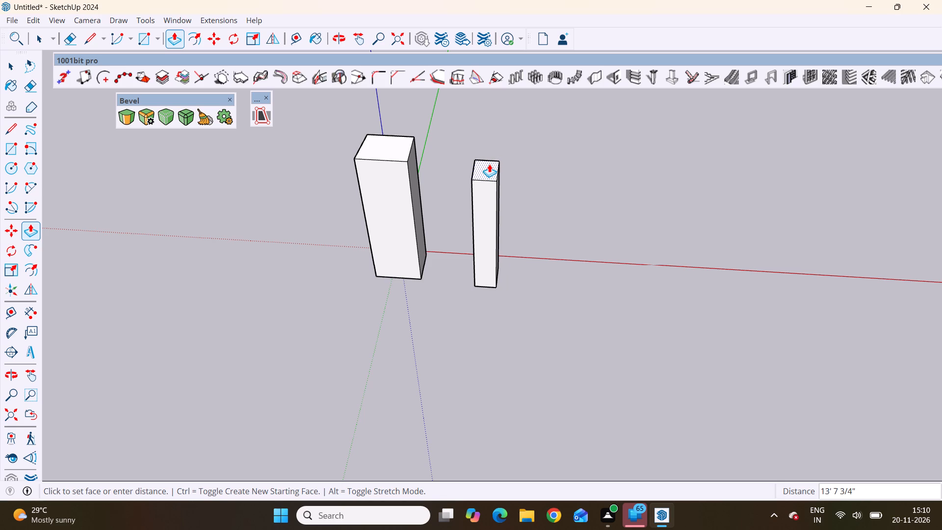
click(489, 164)
Draw a small triangle at the slim column's top front corner, extending about 6" along the red axis with a sloping side about 8 5/8".
middle_drag(470, 308, 649, 317)
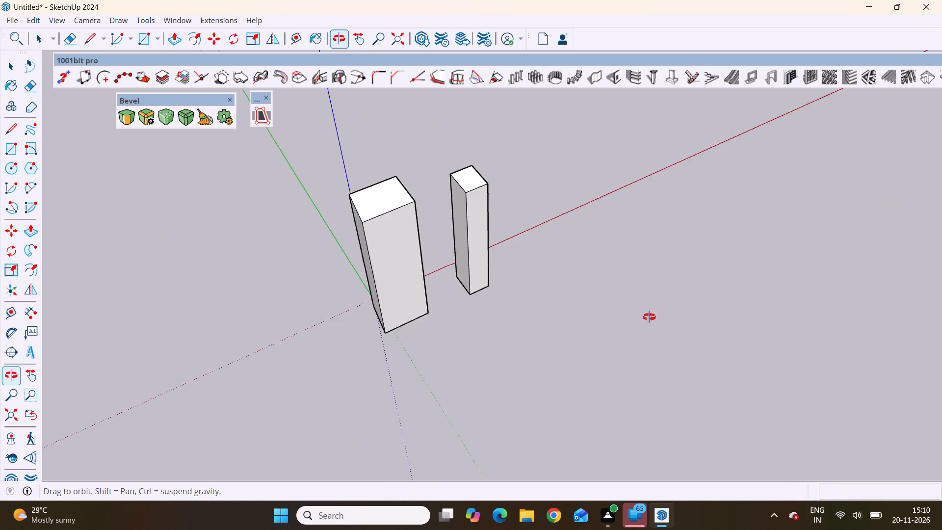
middle_drag(649, 317, 349, 279)
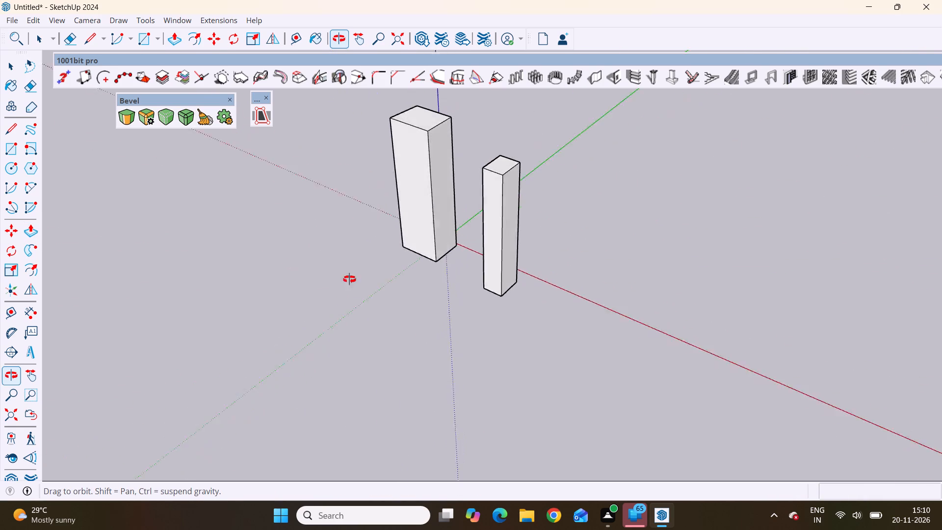
middle_drag(349, 279, 452, 181)
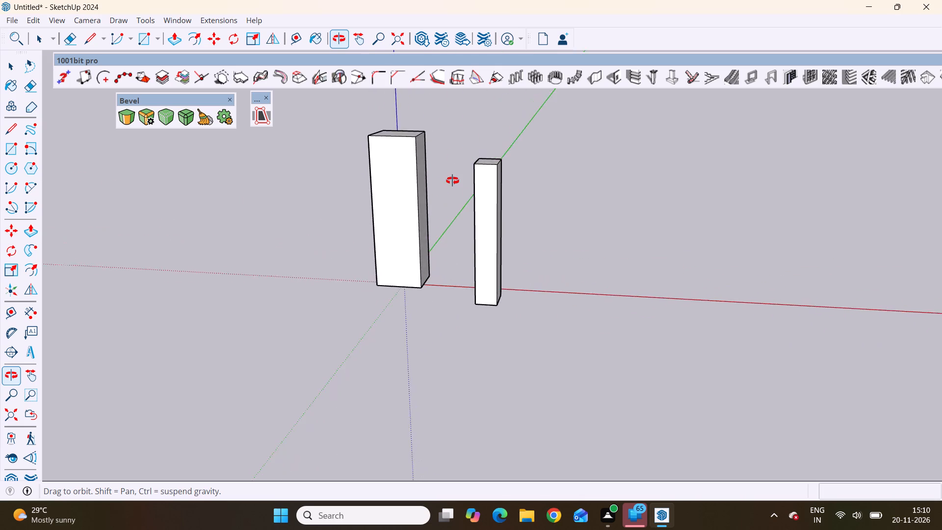
middle_drag(452, 181, 507, 270)
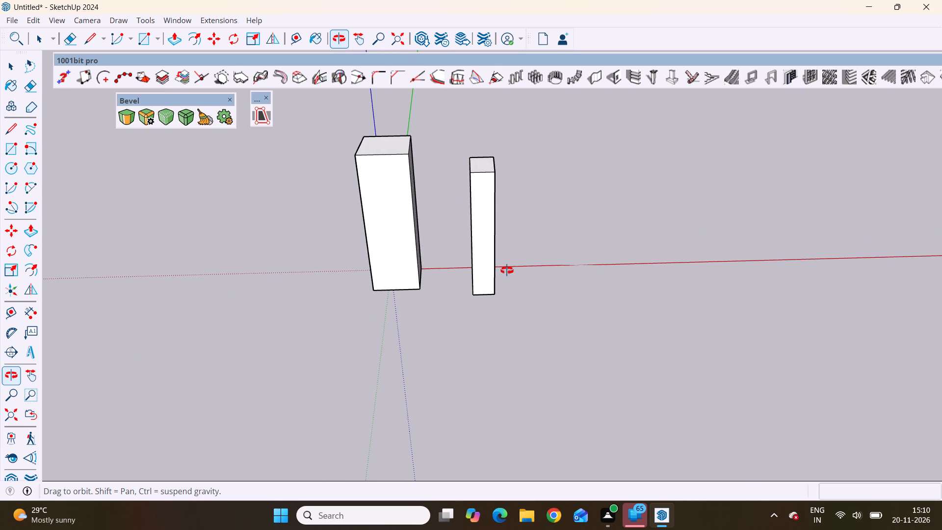
middle_drag(507, 270, 483, 283)
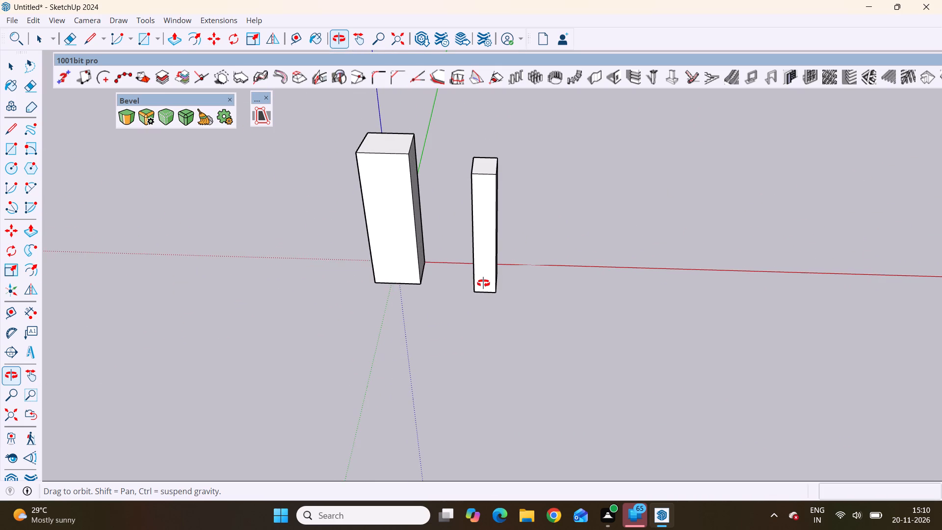
middle_drag(483, 283, 483, 284)
click(16, 130)
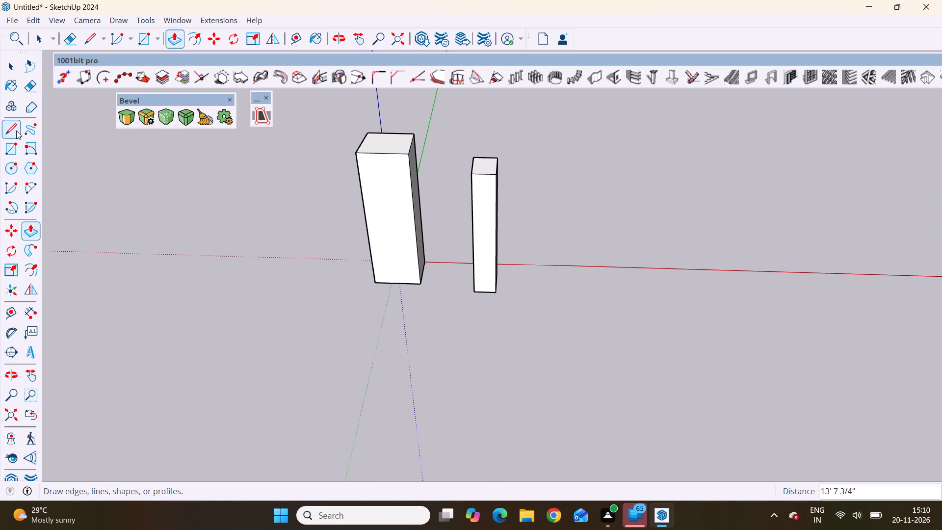
scroll(495, 179, up, 5)
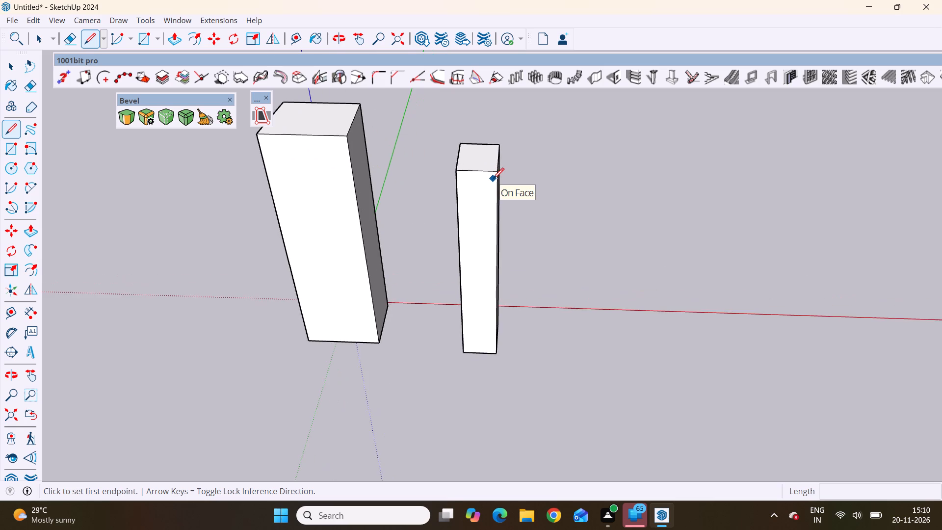
scroll(493, 179, up, 5)
double_click(503, 182)
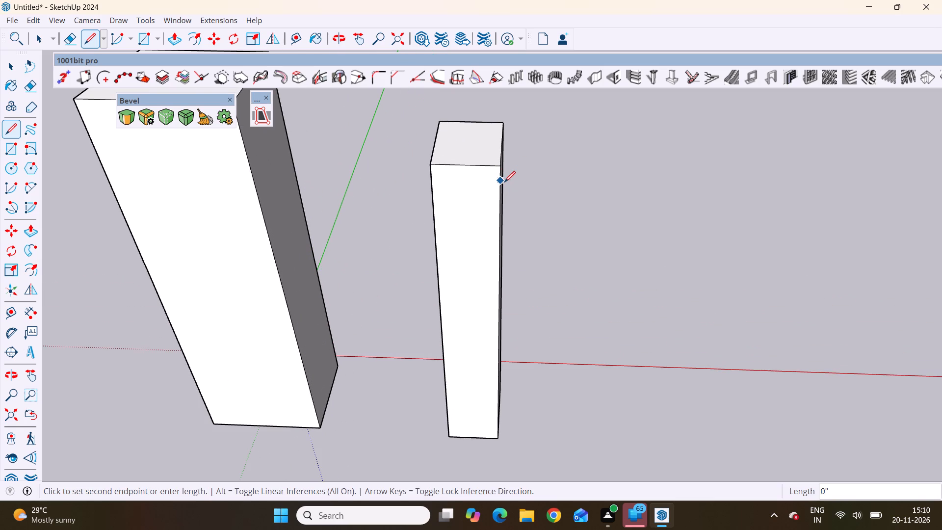
scroll(546, 186, up, 7)
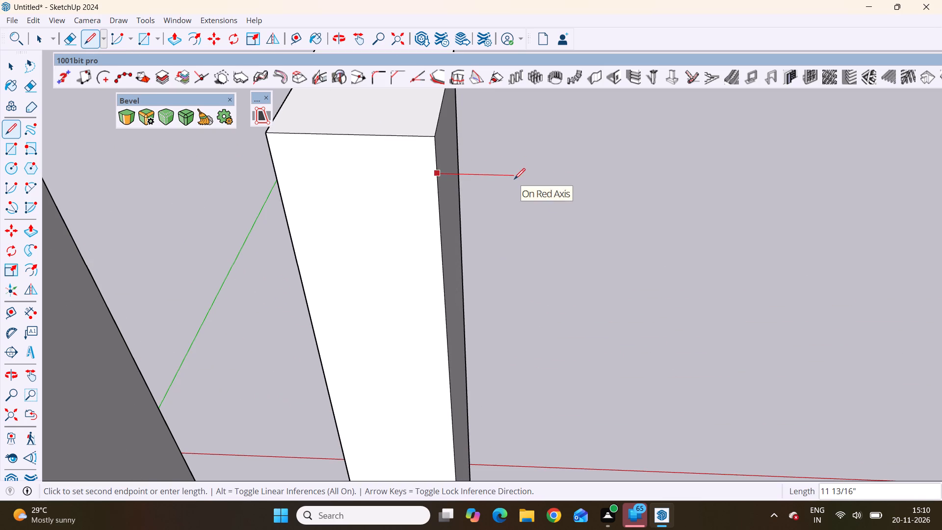
double_click(475, 170)
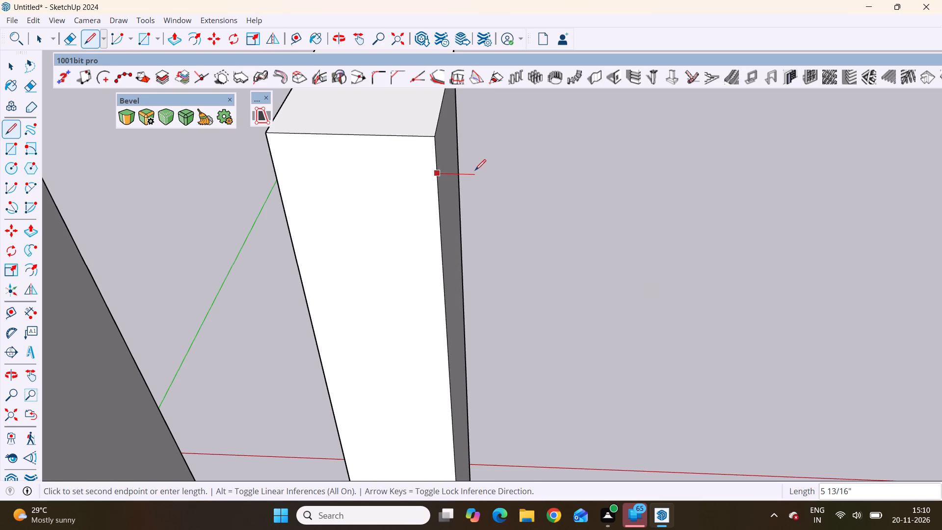
click(433, 142)
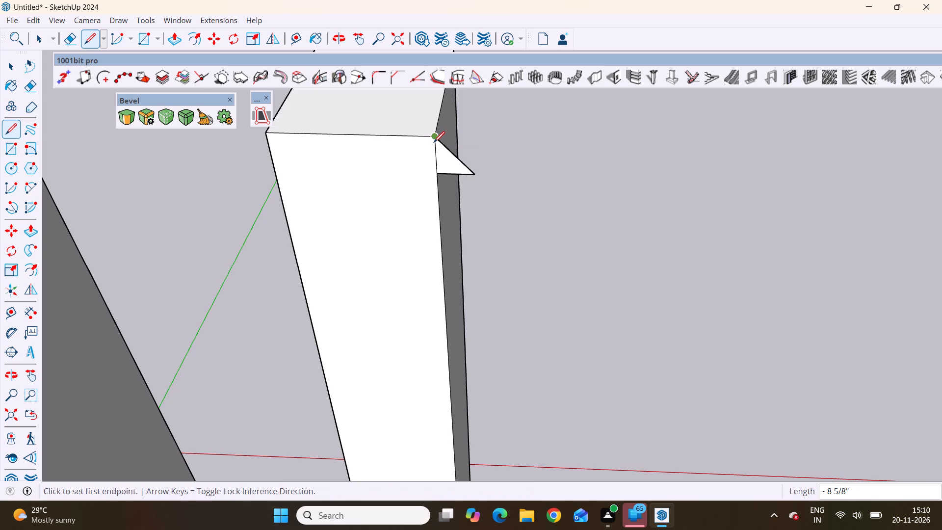
Draw an upright circle of about 5" radius centred on the slim column's front vertical edge, below the triangle.
scroll(451, 154, down, 8)
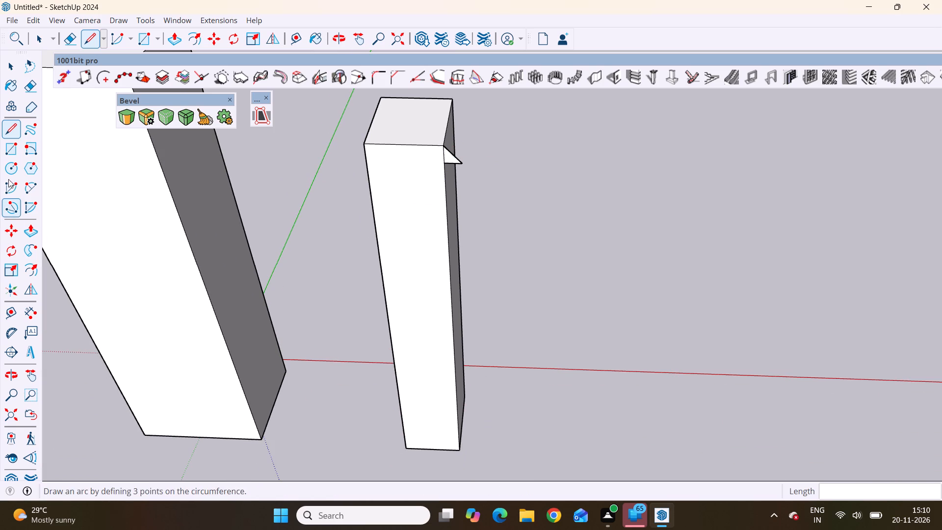
click(12, 166)
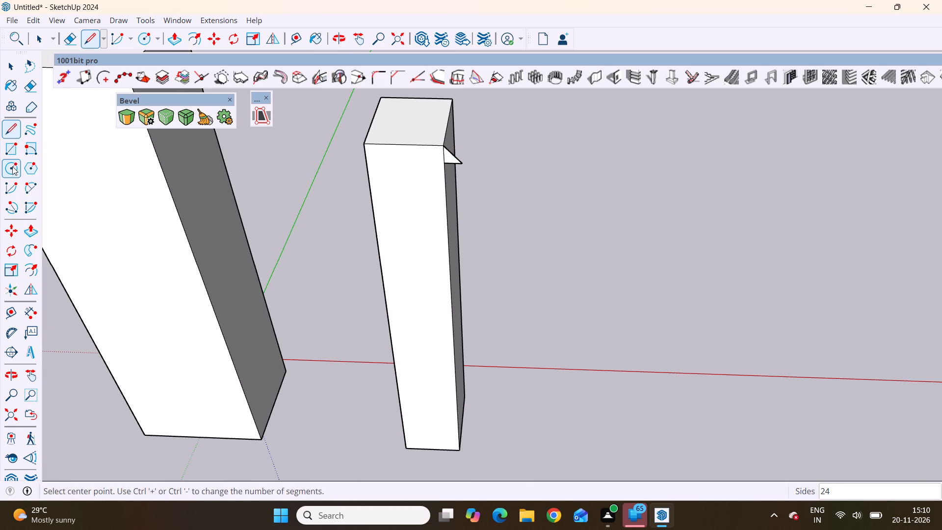
click(446, 239)
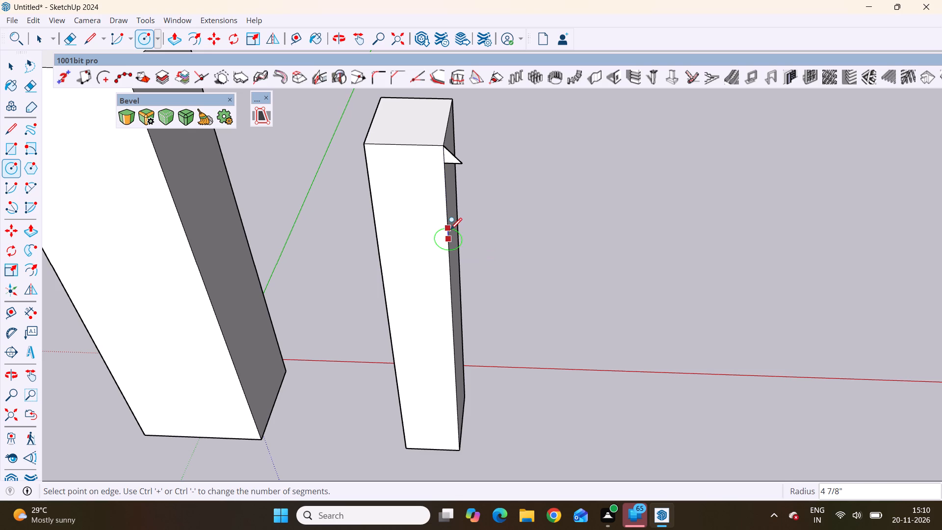
double_click(453, 227)
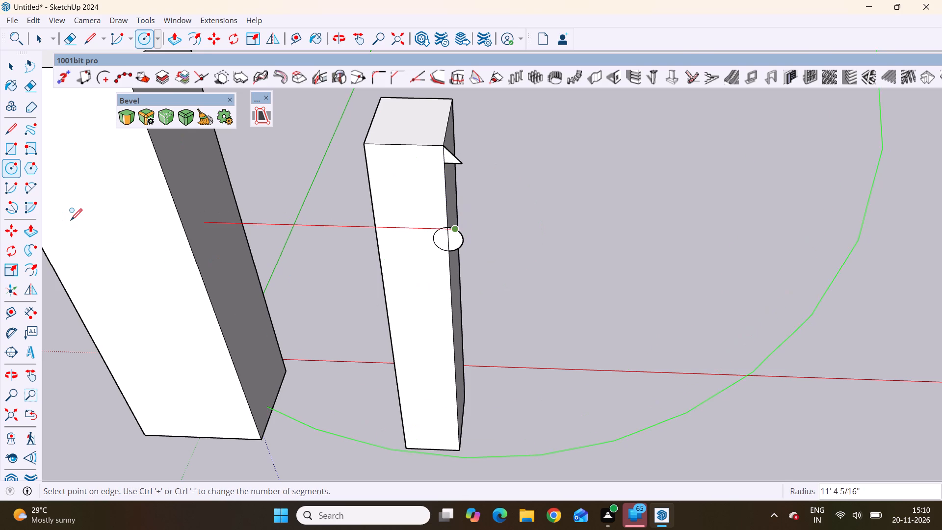
Draw a horizontal circle of about 11 5/8" radius centred on the same vertical edge, below the first circle.
click(7, 166)
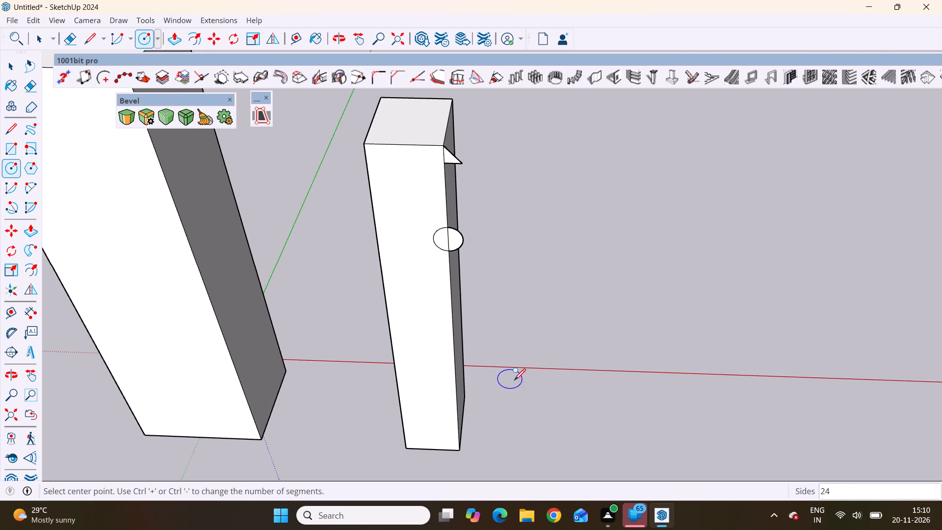
double_click(455, 326)
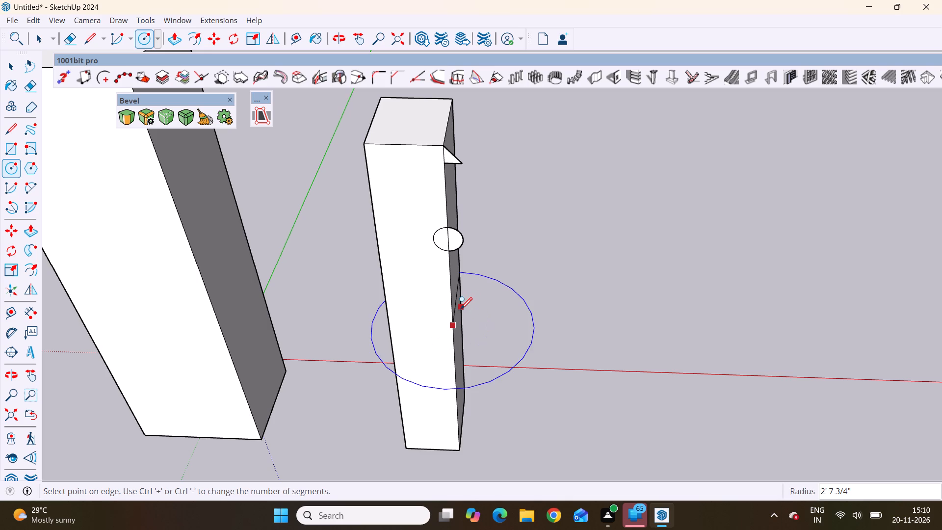
scroll(454, 316, up, 4)
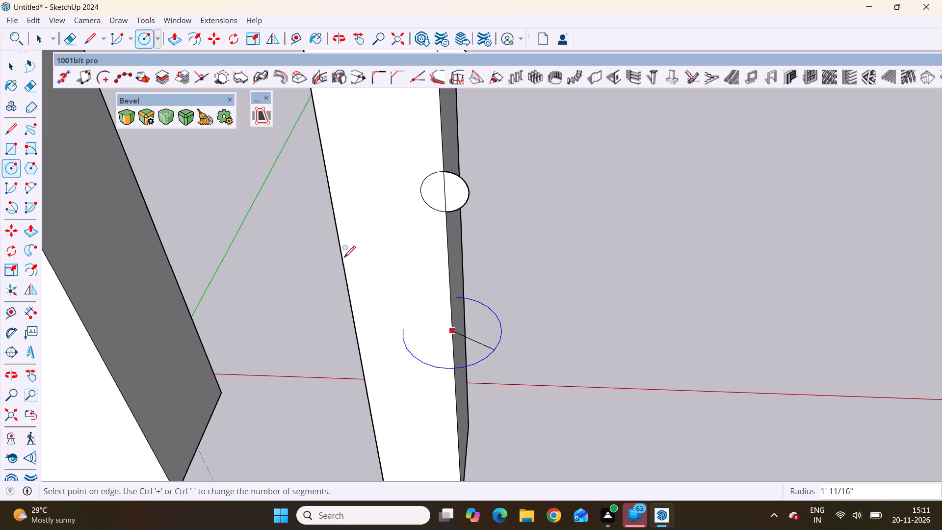
scroll(490, 303, up, 3)
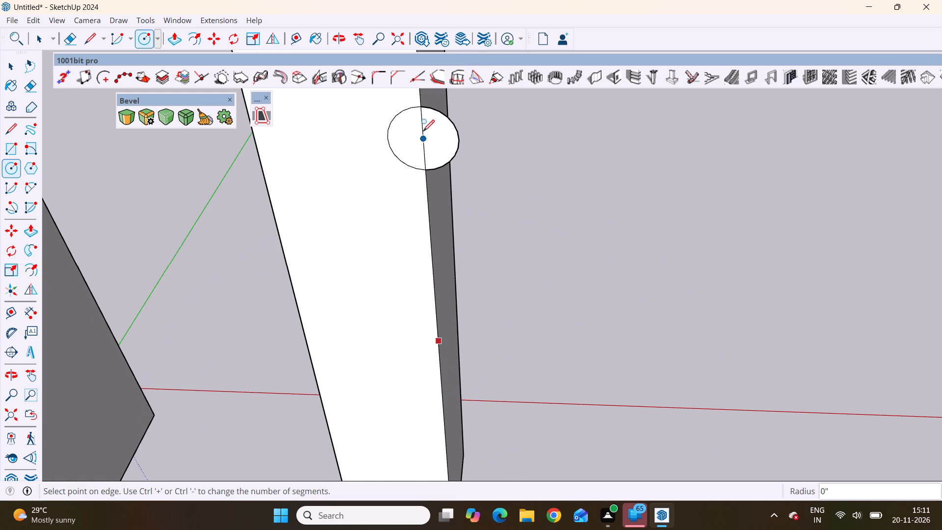
scroll(290, 319, down, 6)
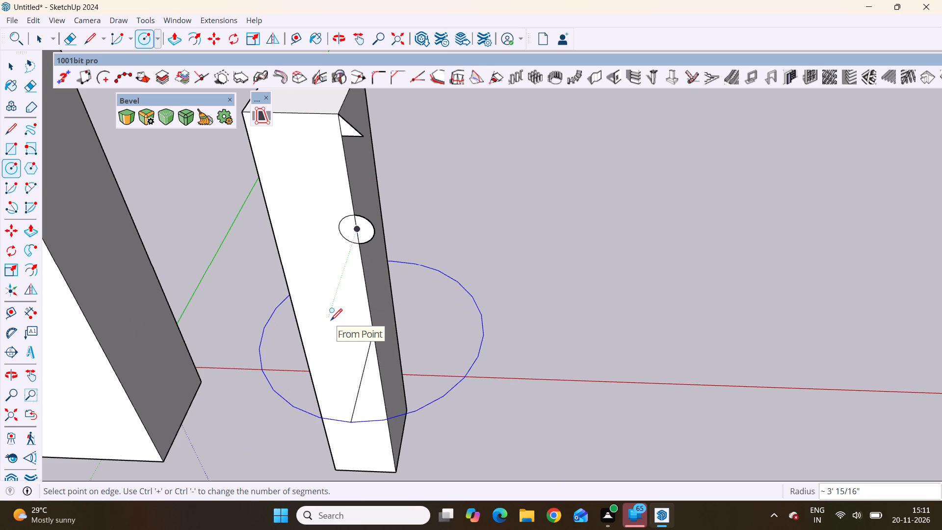
double_click(323, 254)
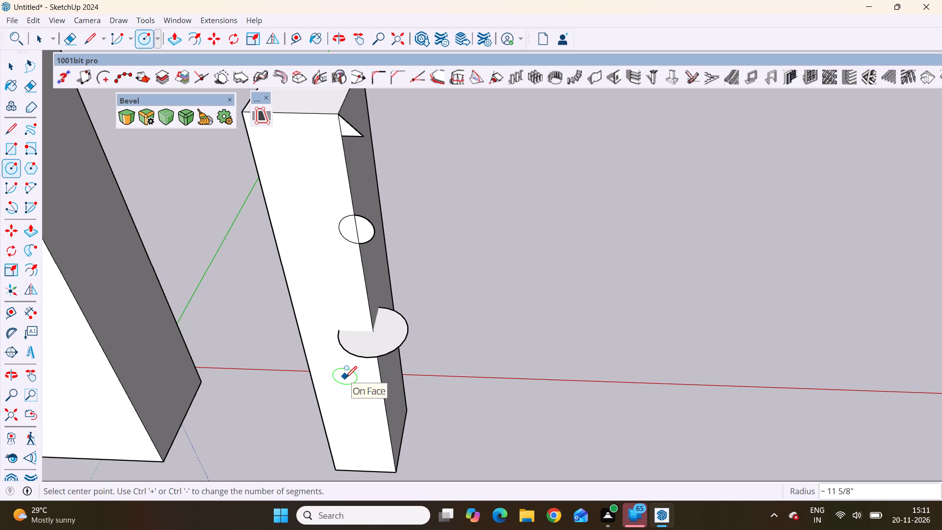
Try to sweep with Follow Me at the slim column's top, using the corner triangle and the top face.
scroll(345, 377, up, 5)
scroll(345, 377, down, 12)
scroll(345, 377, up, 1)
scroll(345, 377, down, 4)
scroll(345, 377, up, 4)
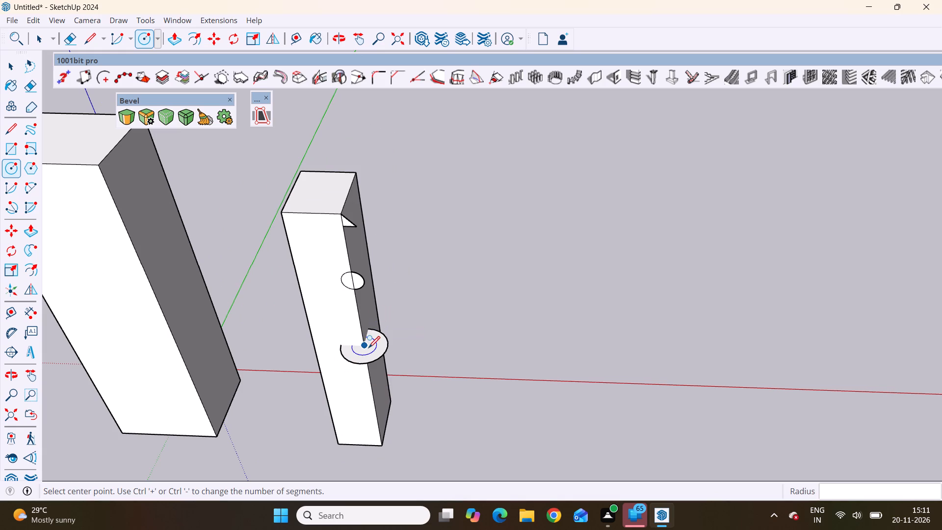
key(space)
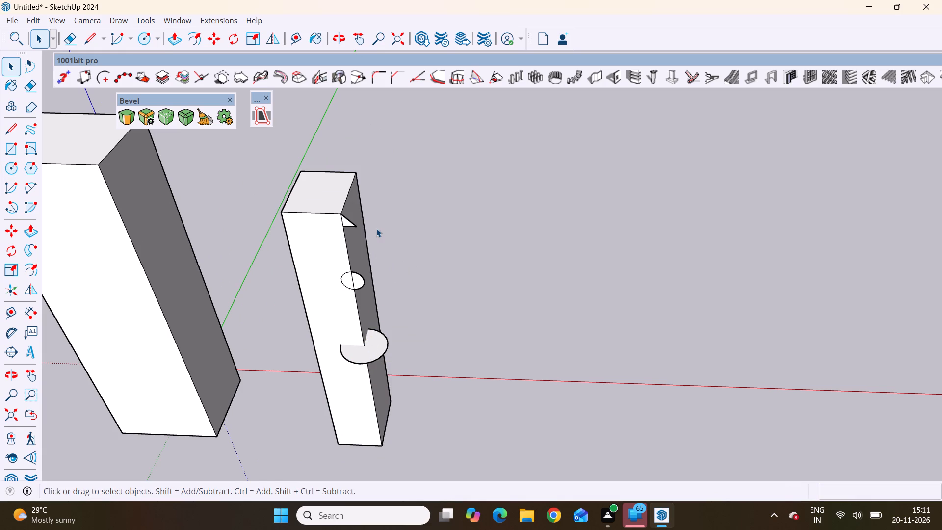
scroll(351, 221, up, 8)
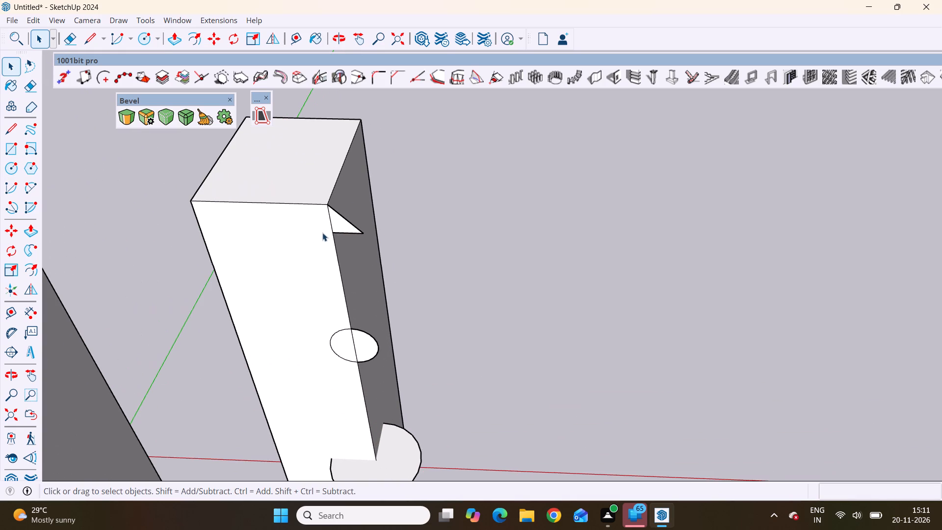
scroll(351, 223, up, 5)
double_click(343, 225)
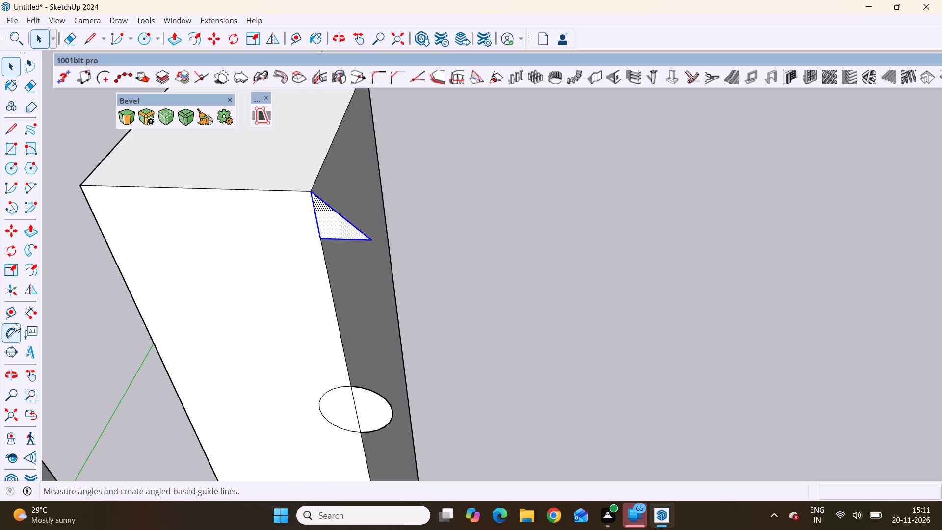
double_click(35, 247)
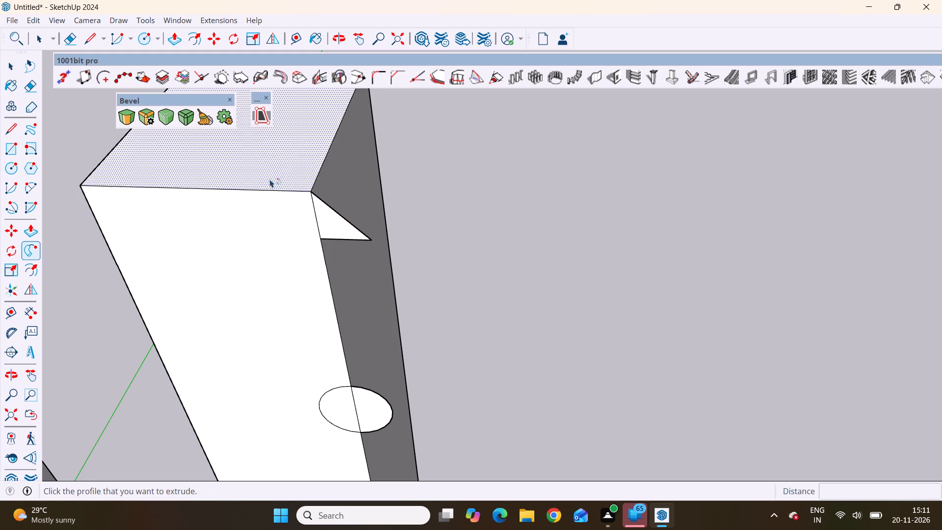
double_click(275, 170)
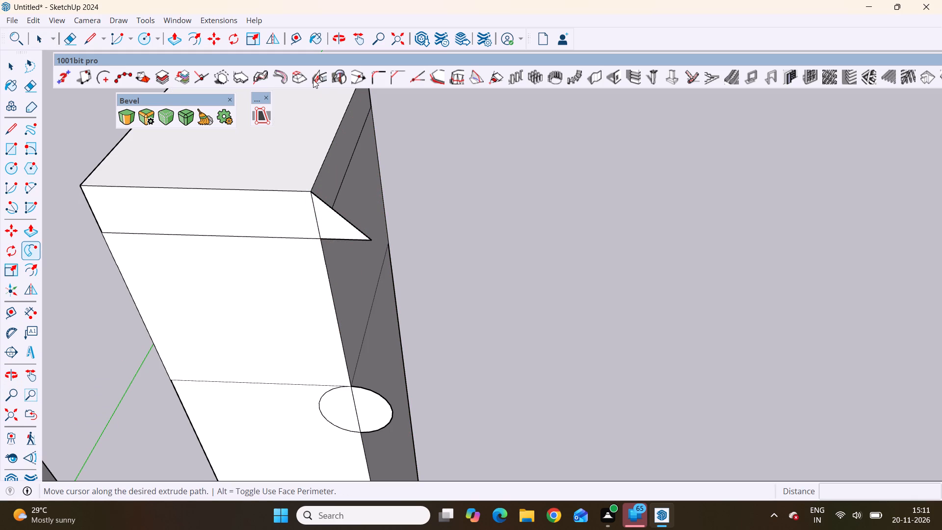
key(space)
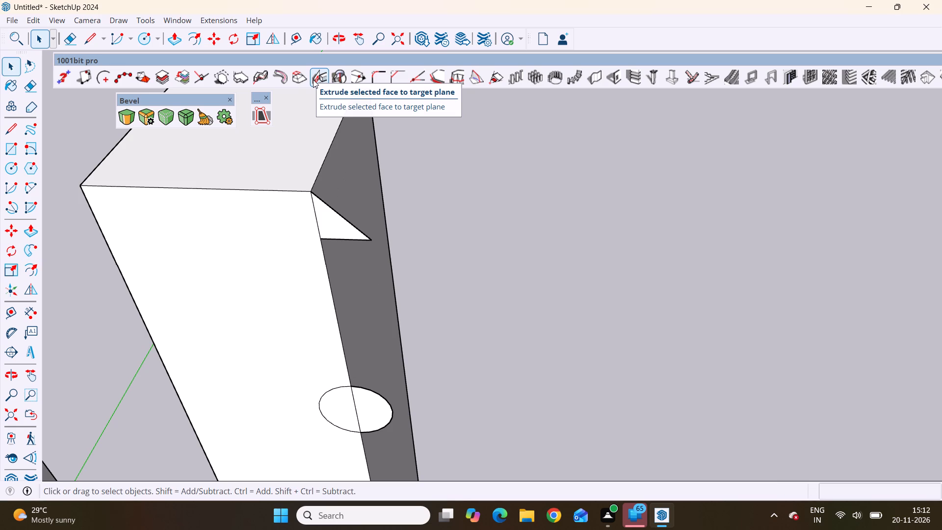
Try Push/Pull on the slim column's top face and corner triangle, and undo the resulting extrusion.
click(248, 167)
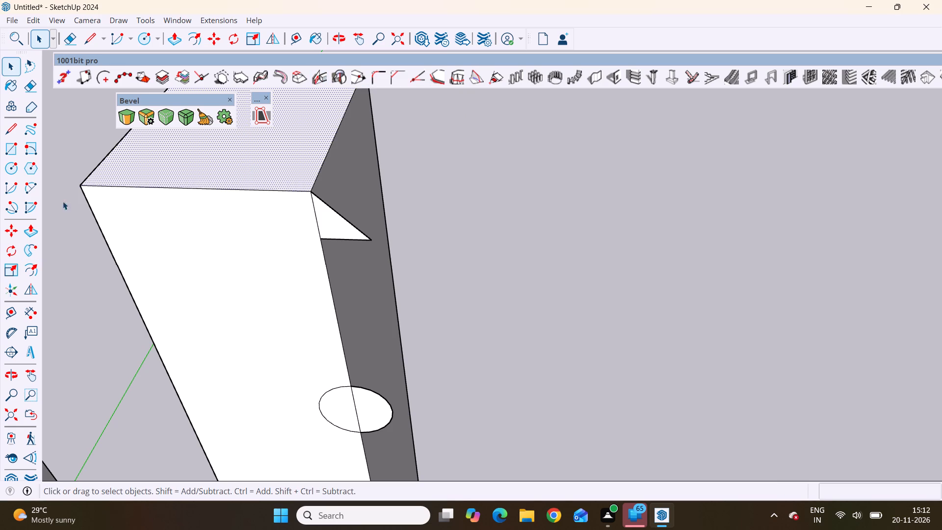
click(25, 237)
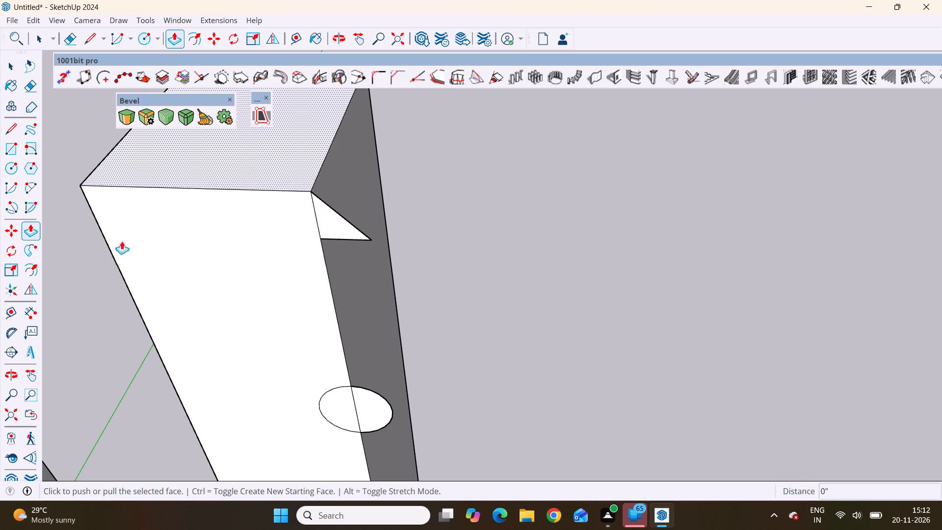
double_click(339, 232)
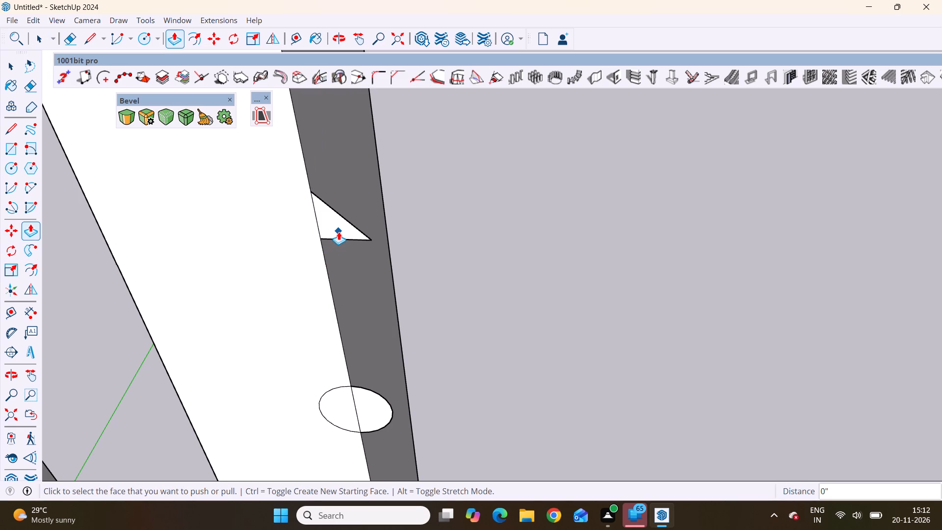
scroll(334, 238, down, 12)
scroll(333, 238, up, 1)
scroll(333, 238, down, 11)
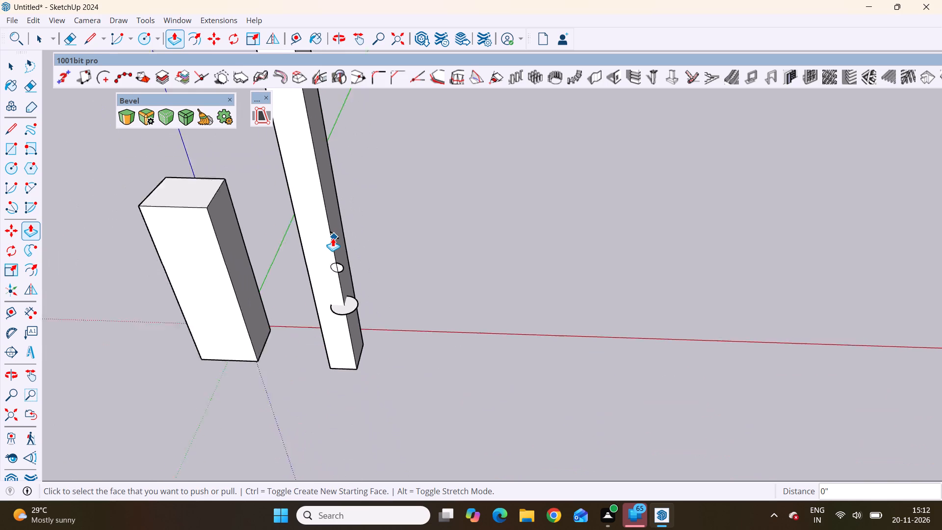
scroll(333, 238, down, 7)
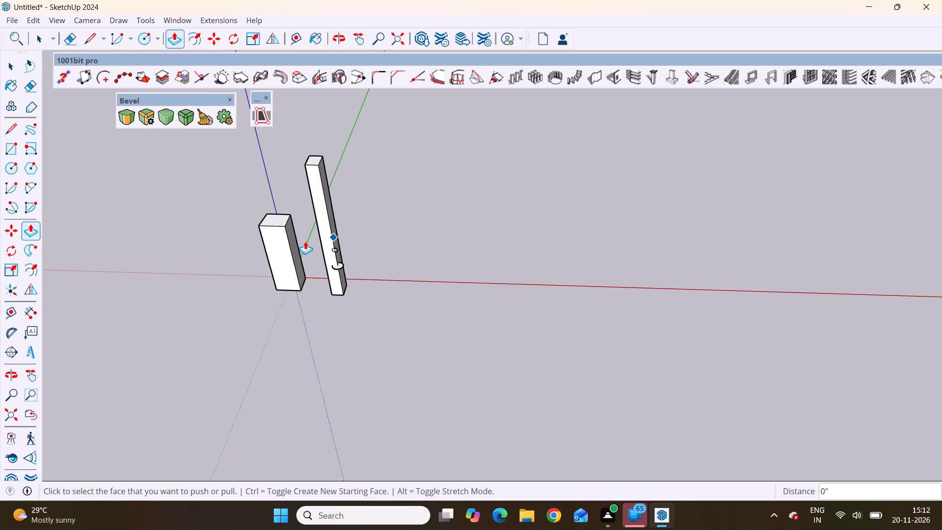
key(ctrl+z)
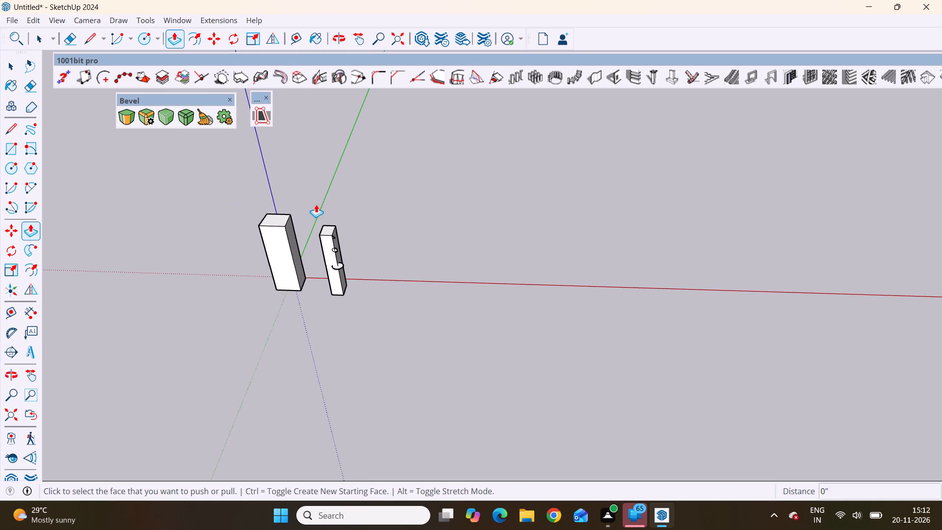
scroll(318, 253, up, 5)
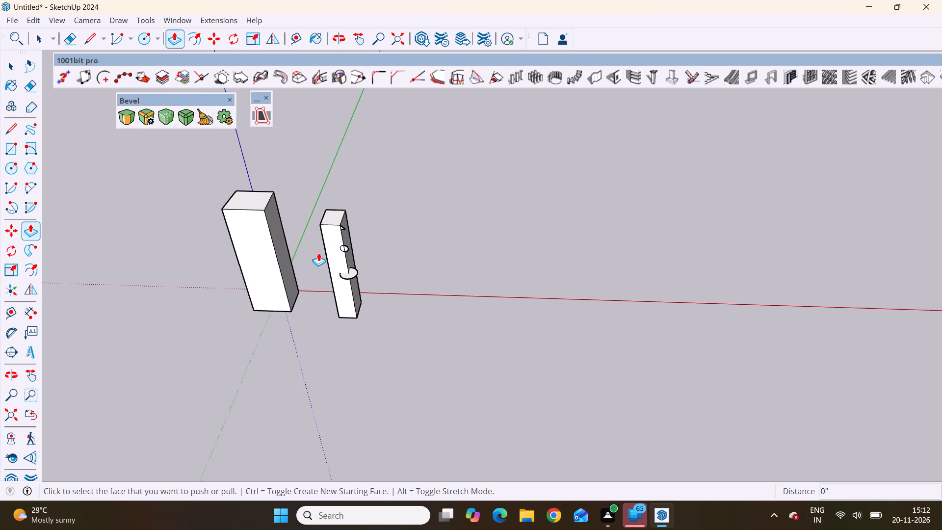
Erase the half of the upright circle lying over the slim column's front face, keeping the outer half as a profile.
scroll(324, 238, up, 9)
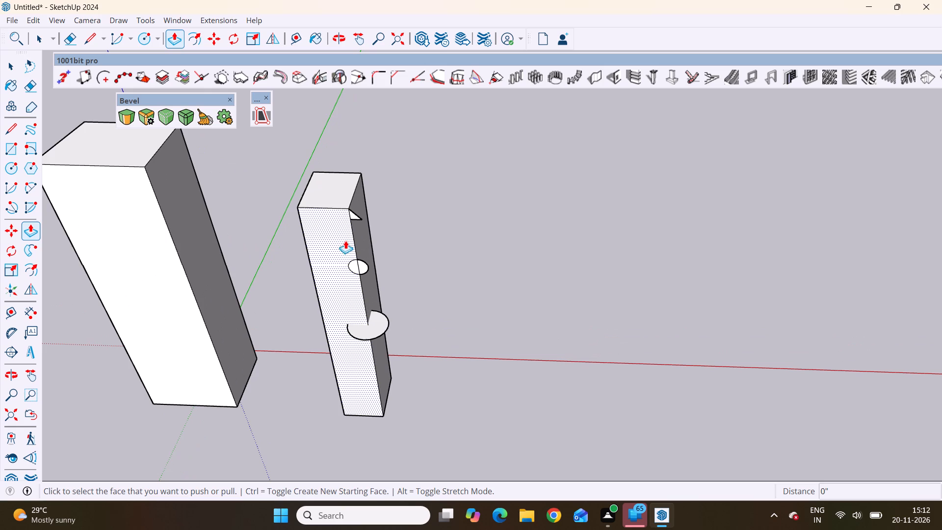
scroll(350, 249, up, 4)
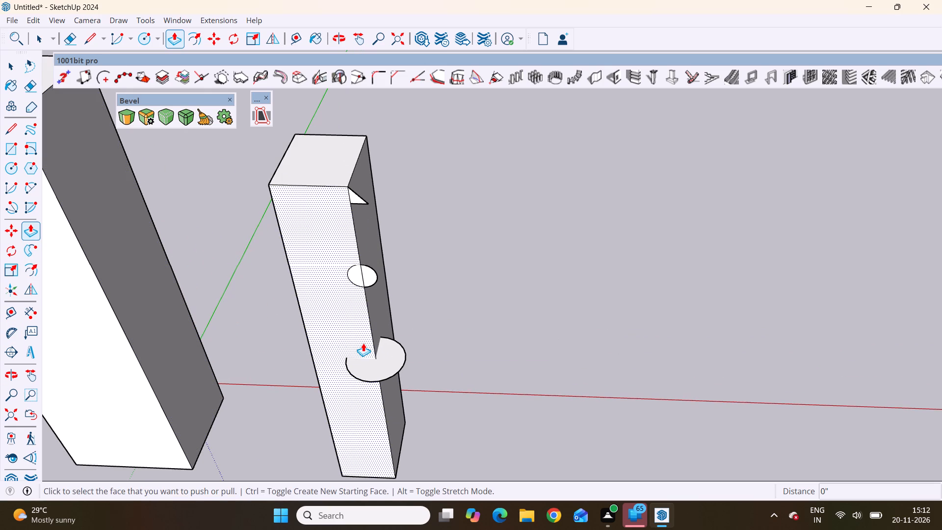
scroll(357, 271, up, 13)
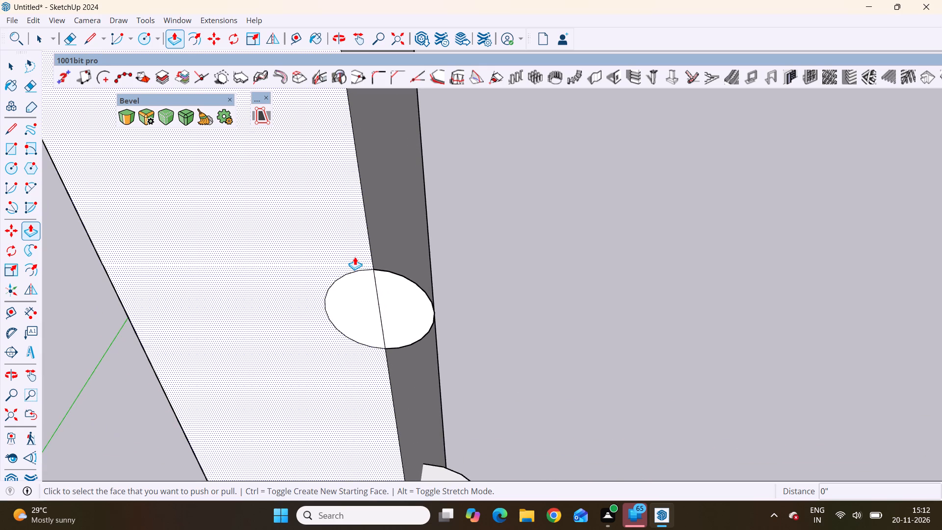
key(space)
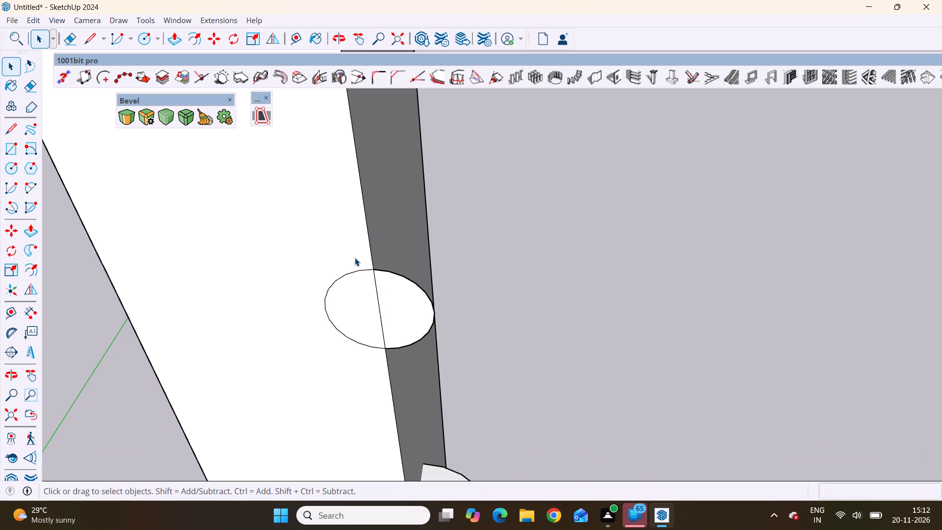
text(e)
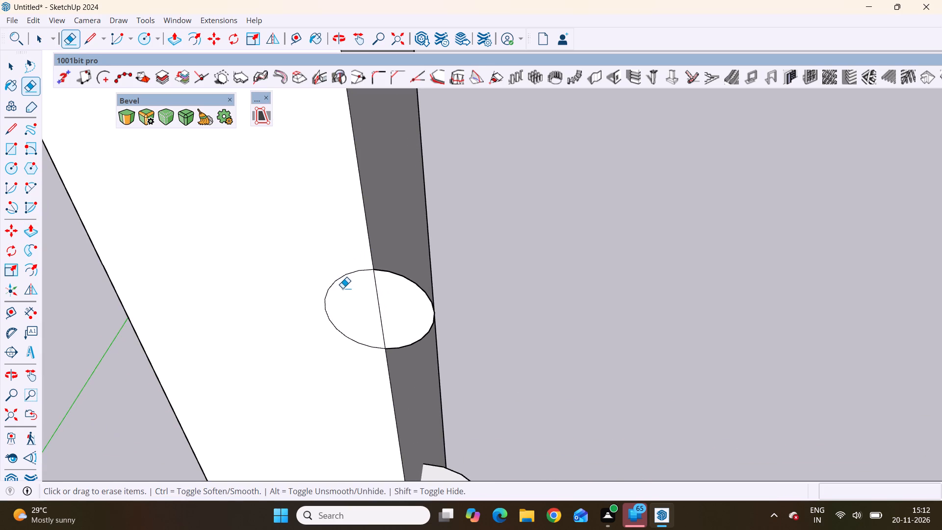
click(351, 274)
Sweep the corner triangle around the slim column's top face with Follow Me to form a sloped cap.
scroll(452, 333, down, 9)
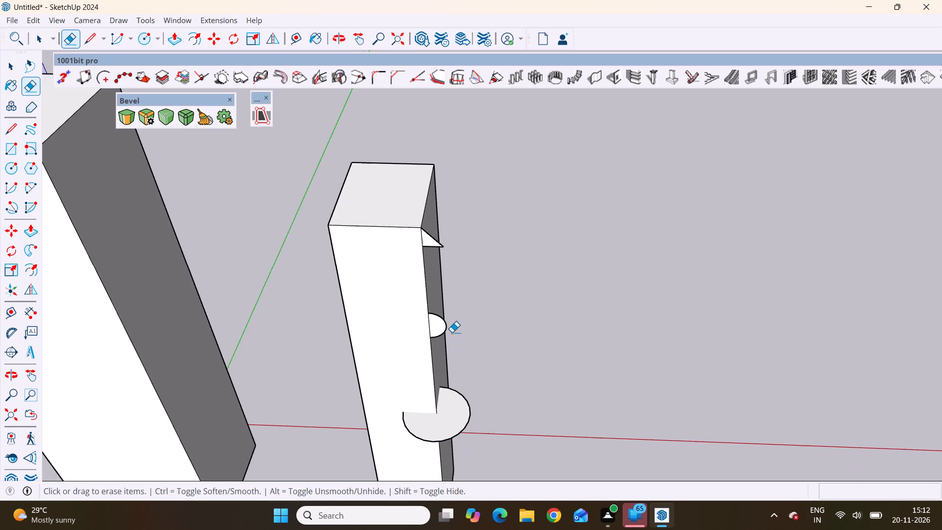
scroll(452, 332, down, 1)
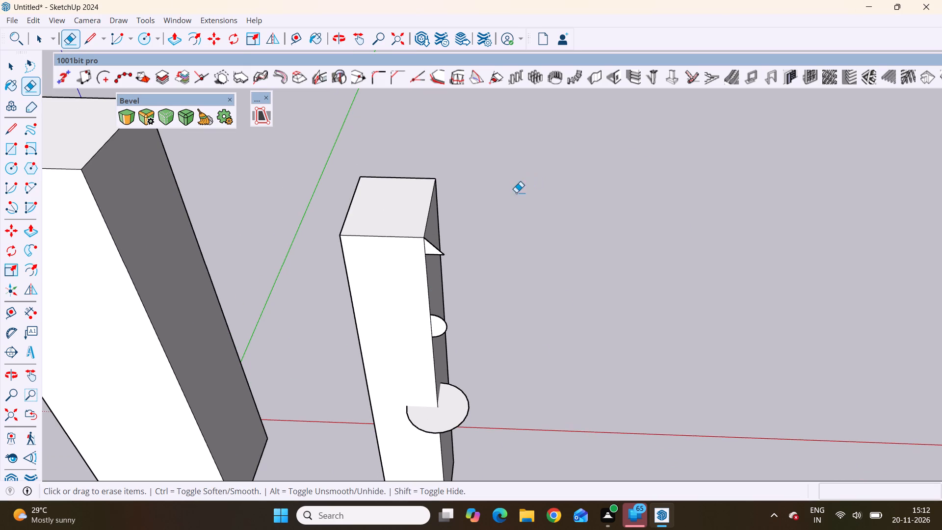
key(space)
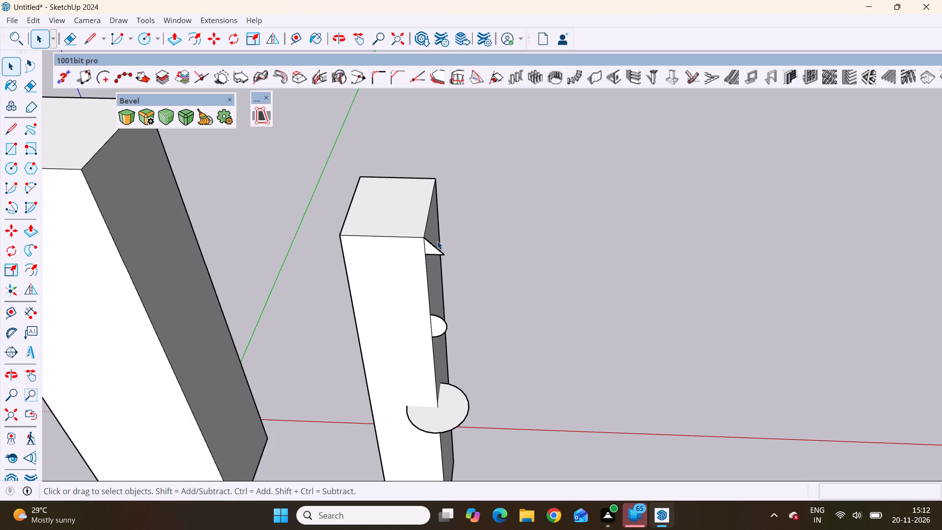
click(432, 251)
click(412, 230)
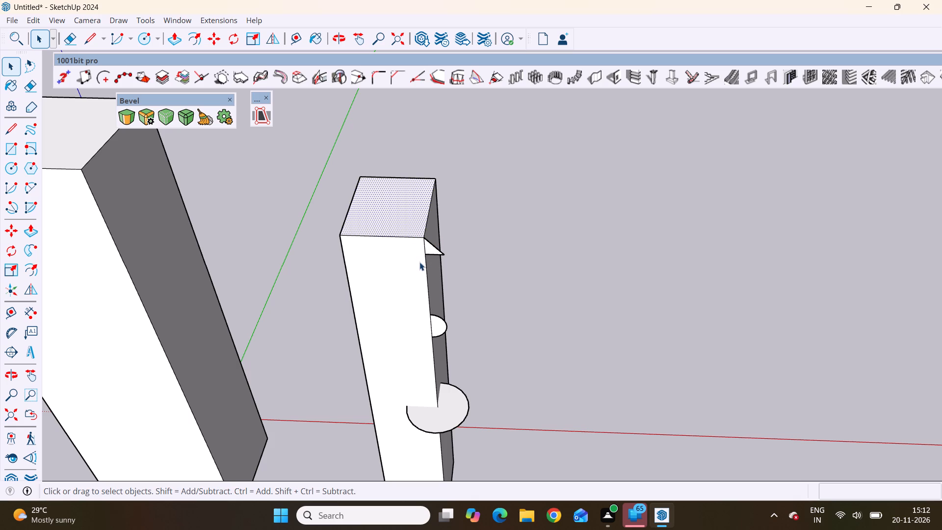
scroll(426, 238, up, 6)
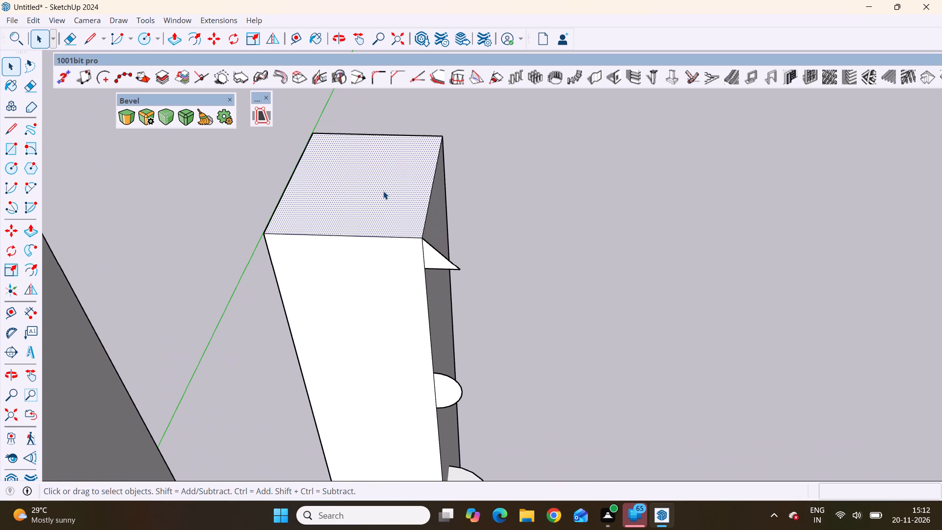
scroll(383, 190, up, 3)
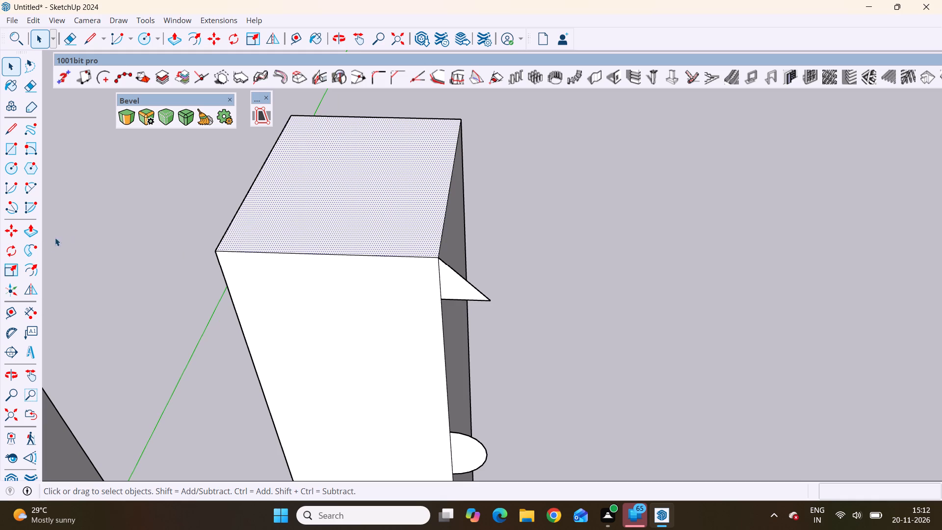
click(38, 247)
click(451, 283)
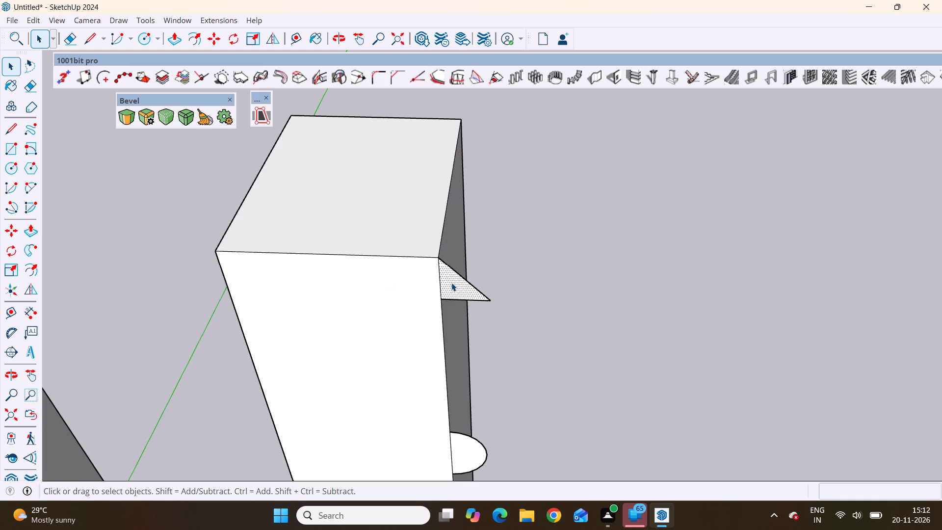
double_click(450, 281)
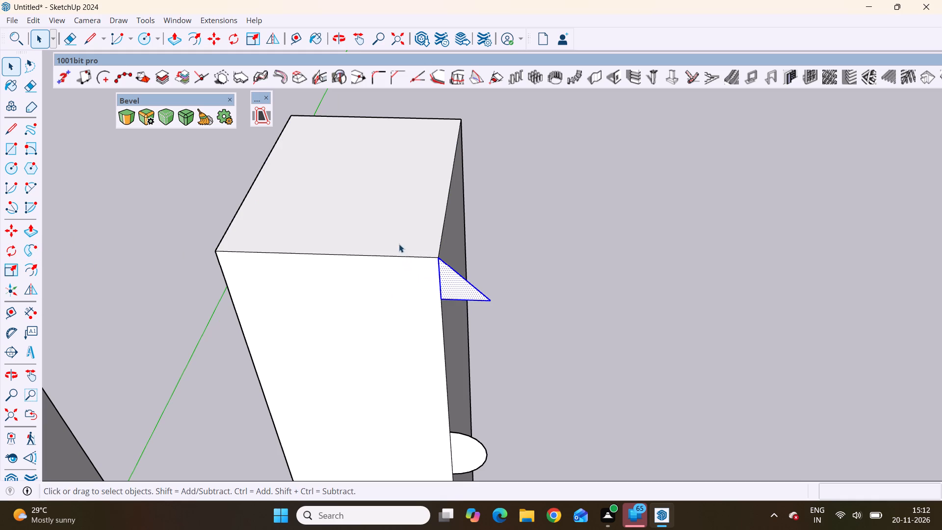
click(398, 243)
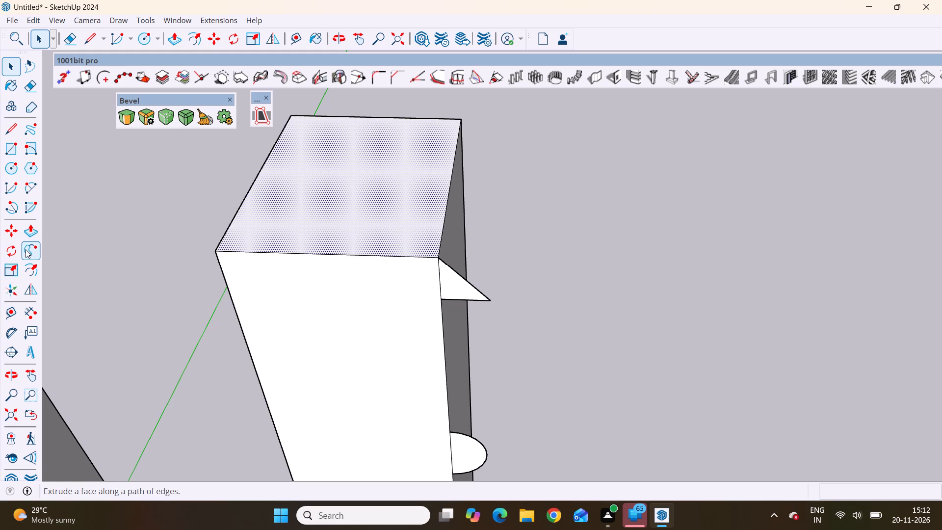
click(26, 249)
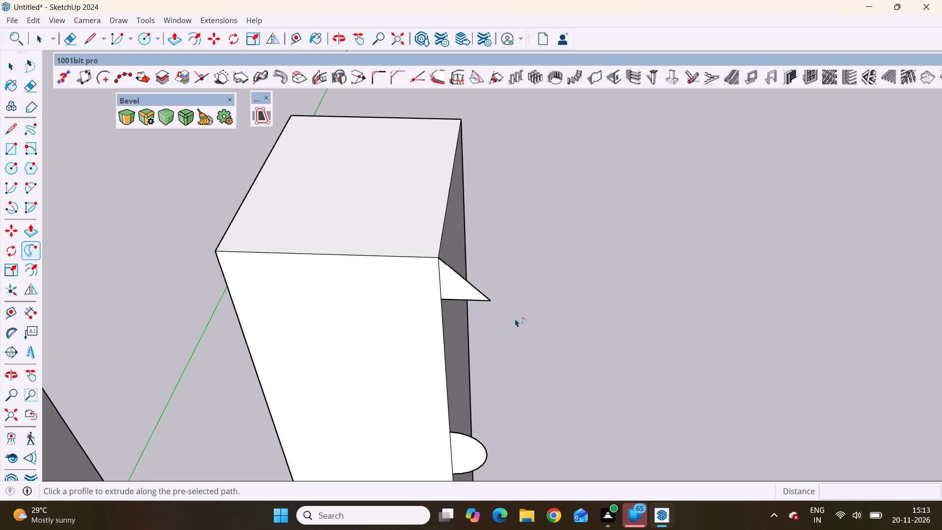
click(473, 290)
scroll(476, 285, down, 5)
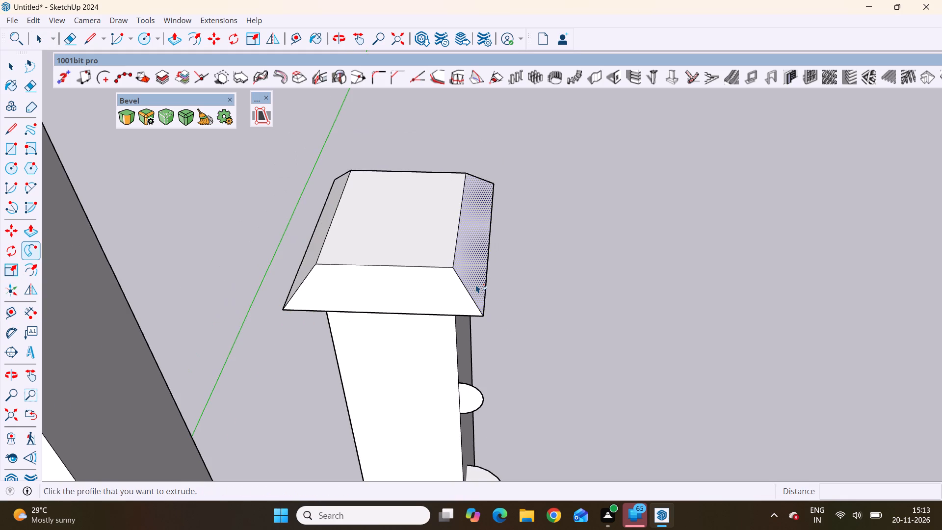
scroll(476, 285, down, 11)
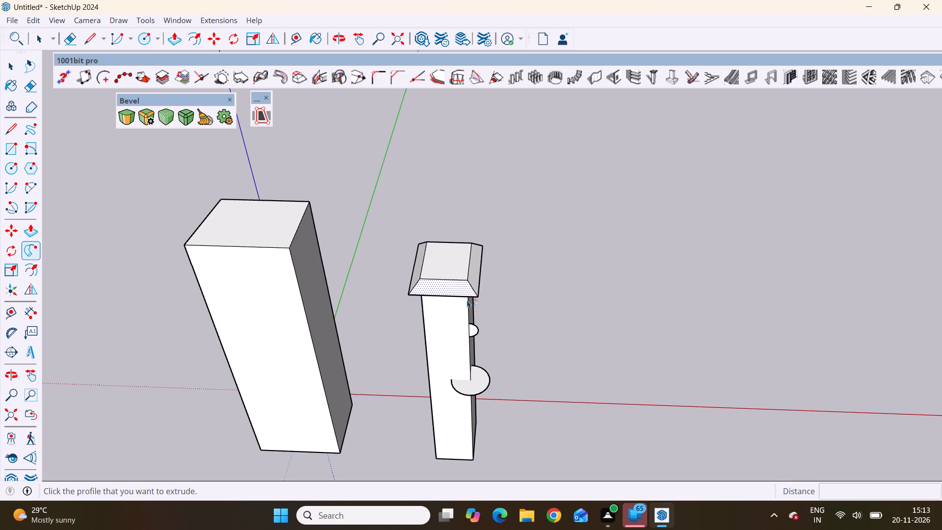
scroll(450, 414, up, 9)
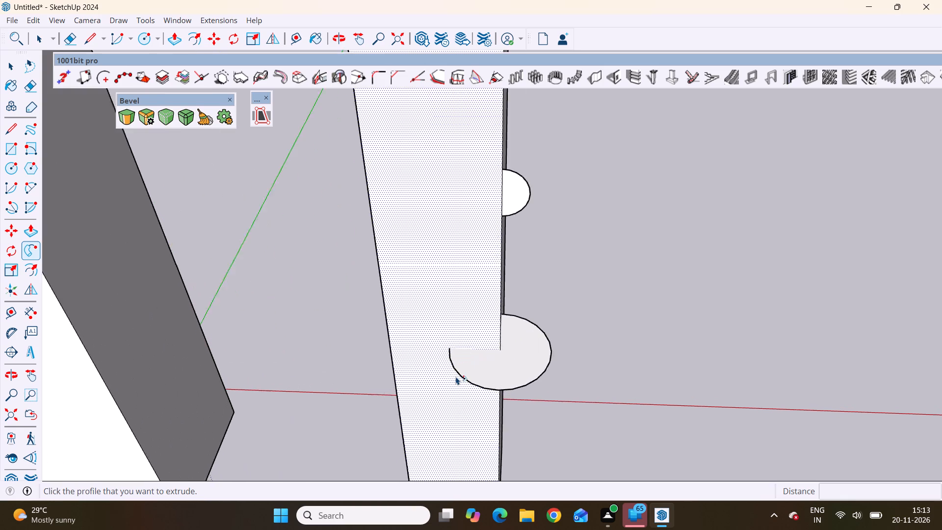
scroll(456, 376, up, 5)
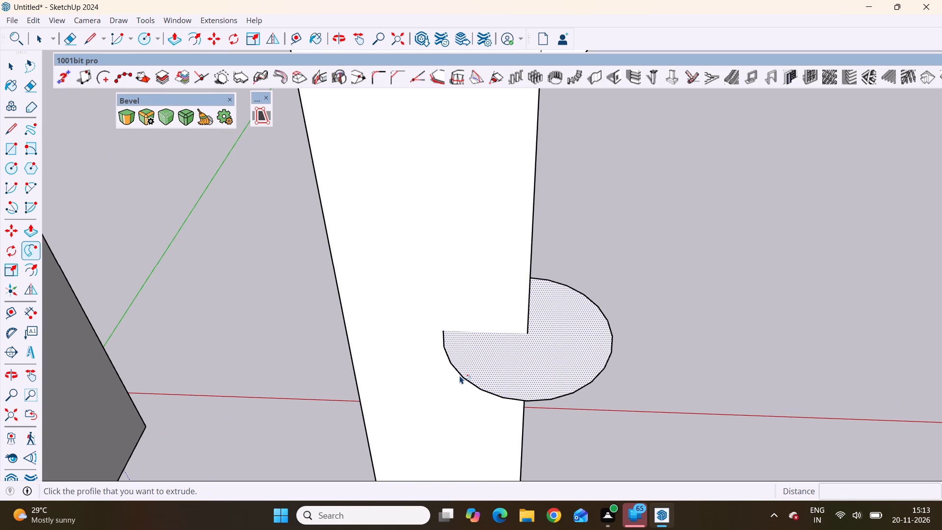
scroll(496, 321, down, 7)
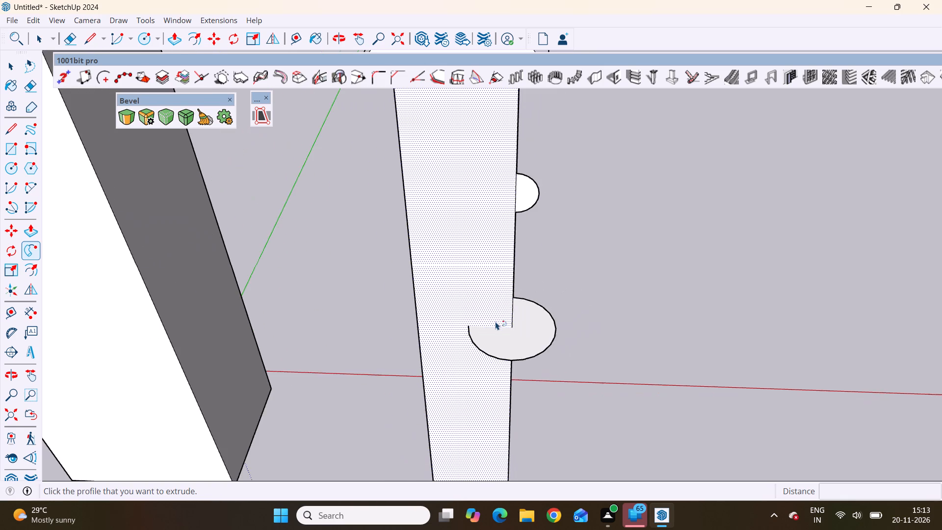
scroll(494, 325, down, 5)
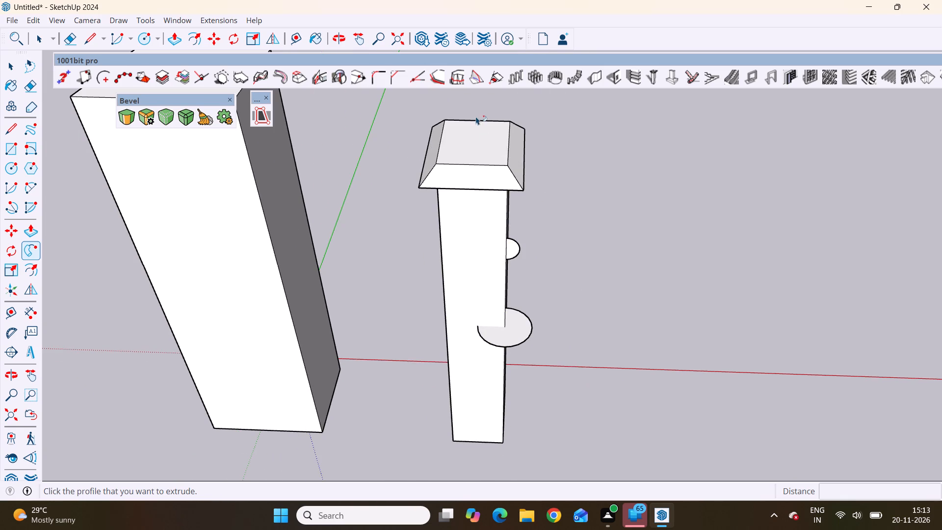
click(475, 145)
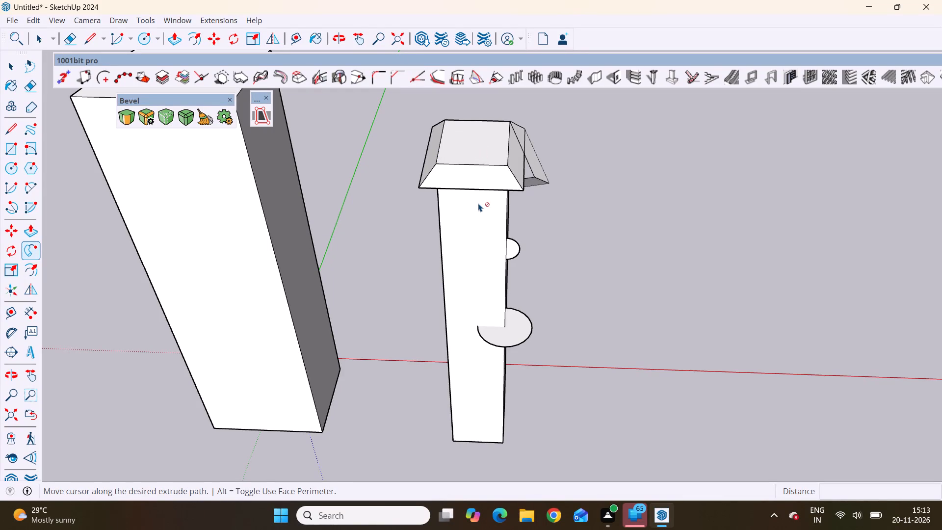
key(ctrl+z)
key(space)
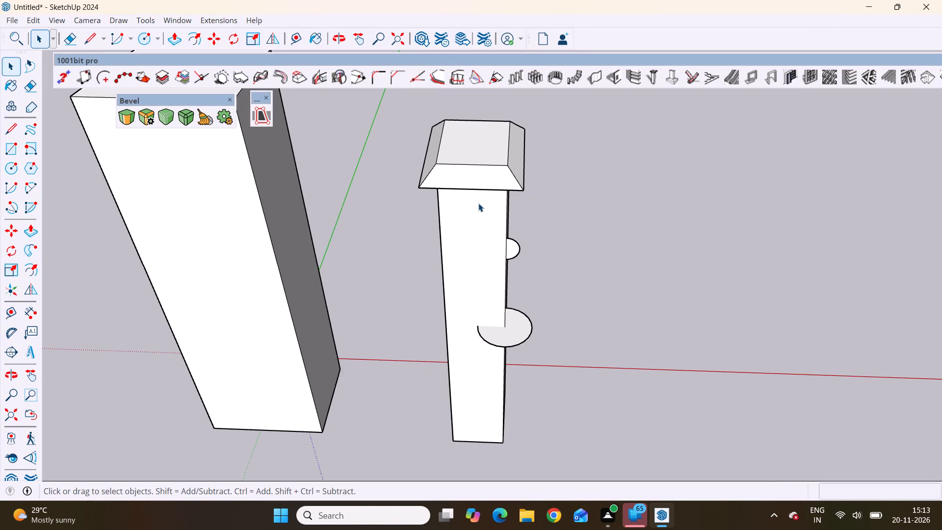
Sweep the half-circle profile along the top face's perimeter with Follow Me to form a rounded band around the slim column.
click(479, 147)
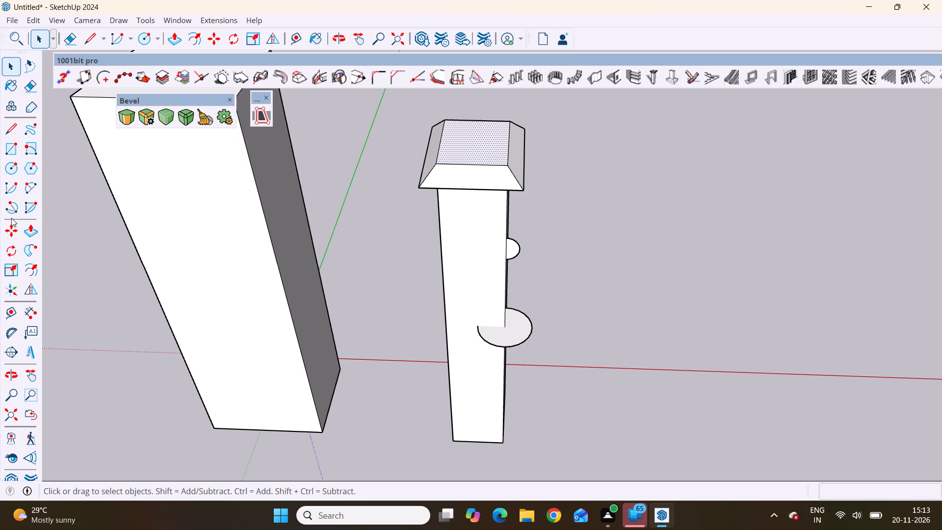
click(29, 260)
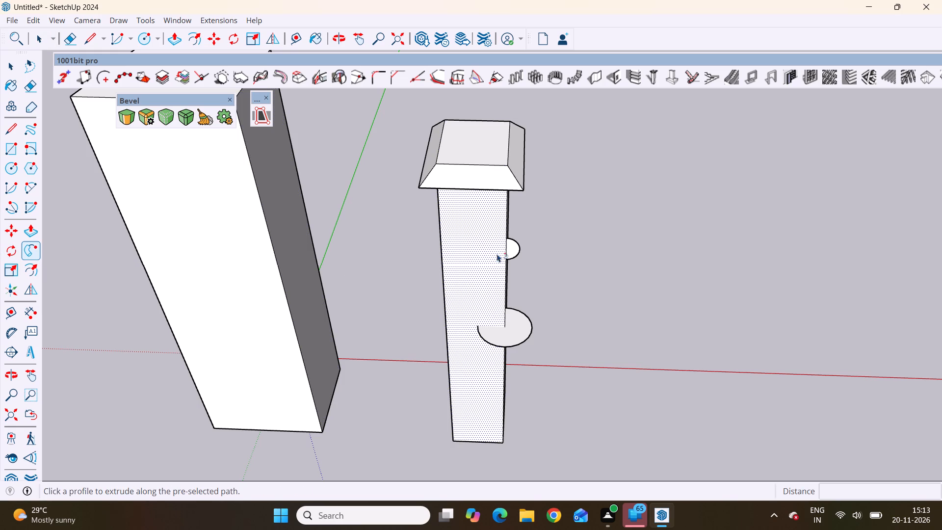
click(515, 250)
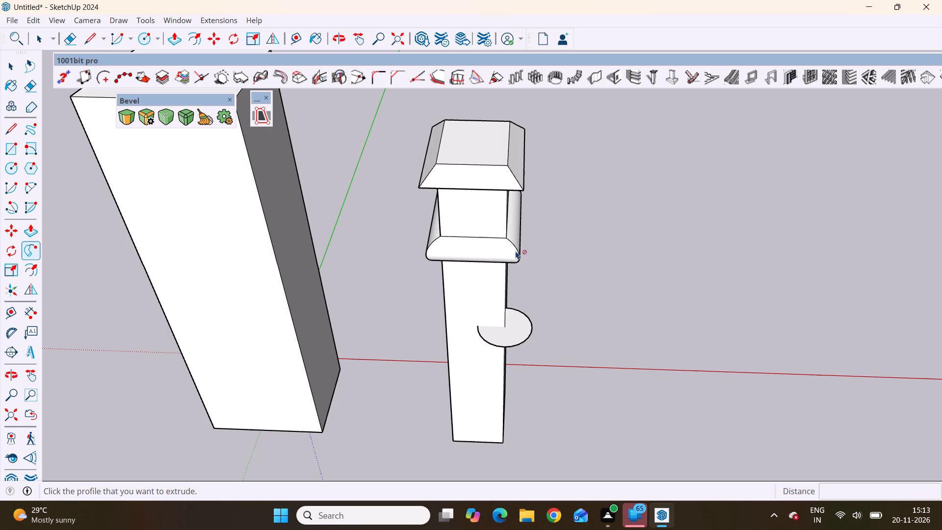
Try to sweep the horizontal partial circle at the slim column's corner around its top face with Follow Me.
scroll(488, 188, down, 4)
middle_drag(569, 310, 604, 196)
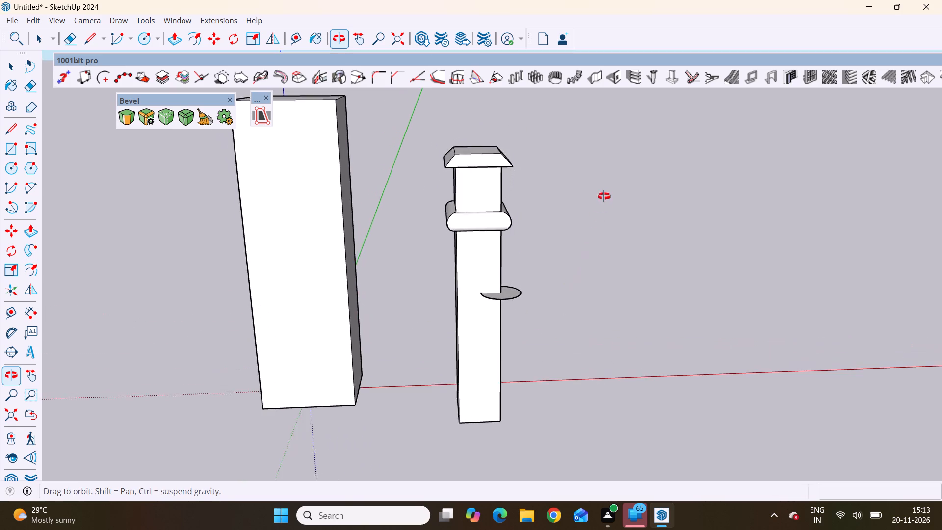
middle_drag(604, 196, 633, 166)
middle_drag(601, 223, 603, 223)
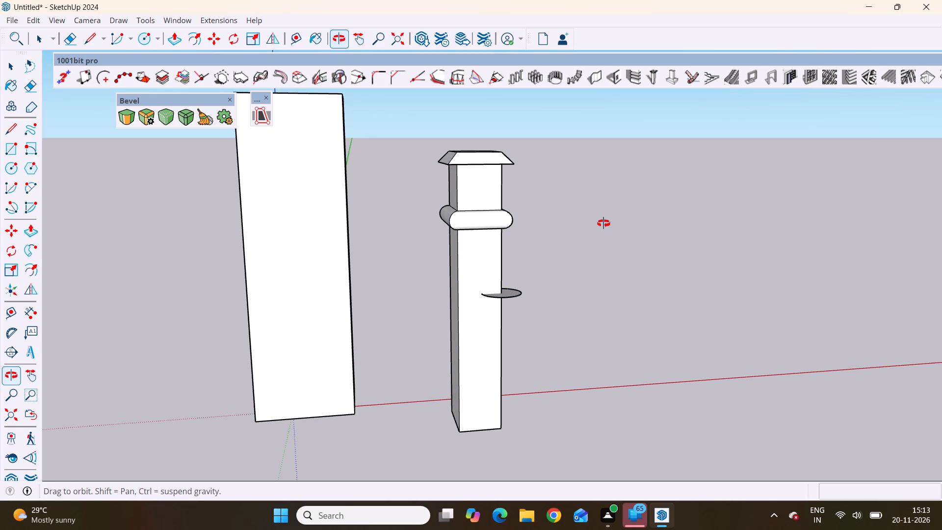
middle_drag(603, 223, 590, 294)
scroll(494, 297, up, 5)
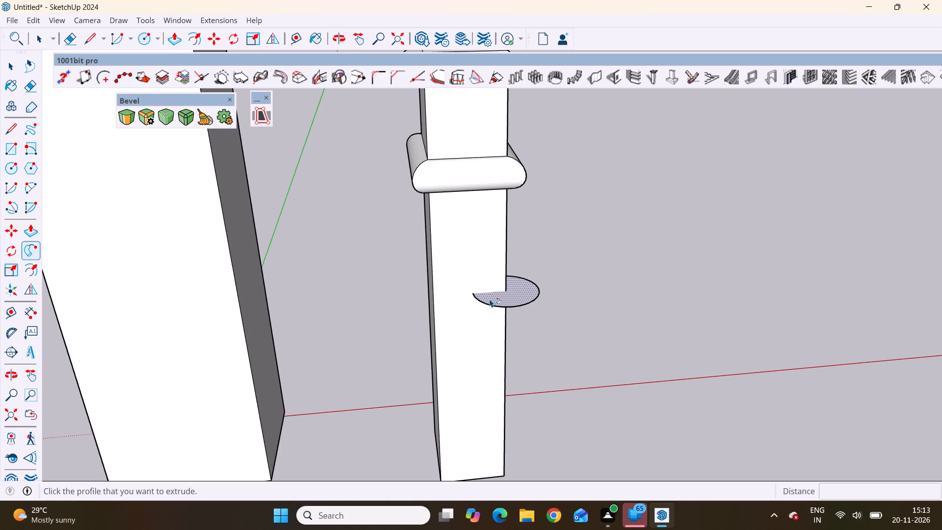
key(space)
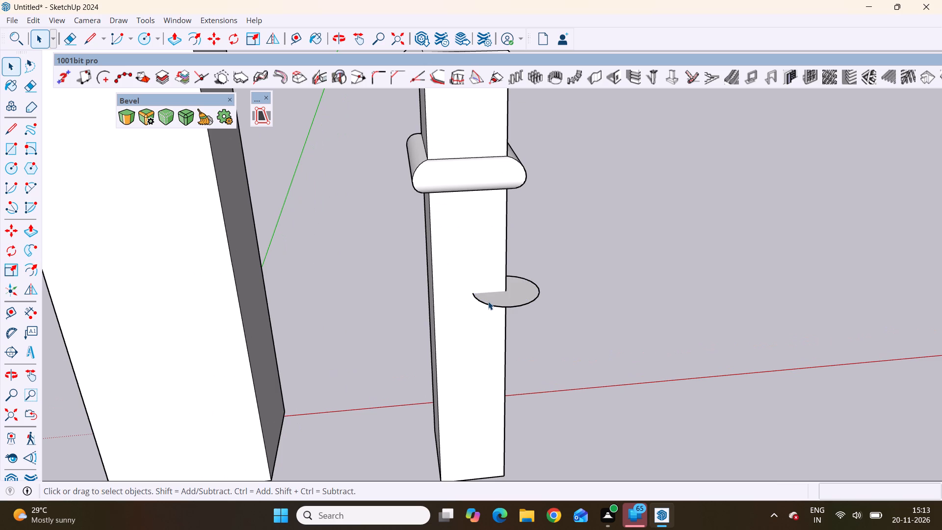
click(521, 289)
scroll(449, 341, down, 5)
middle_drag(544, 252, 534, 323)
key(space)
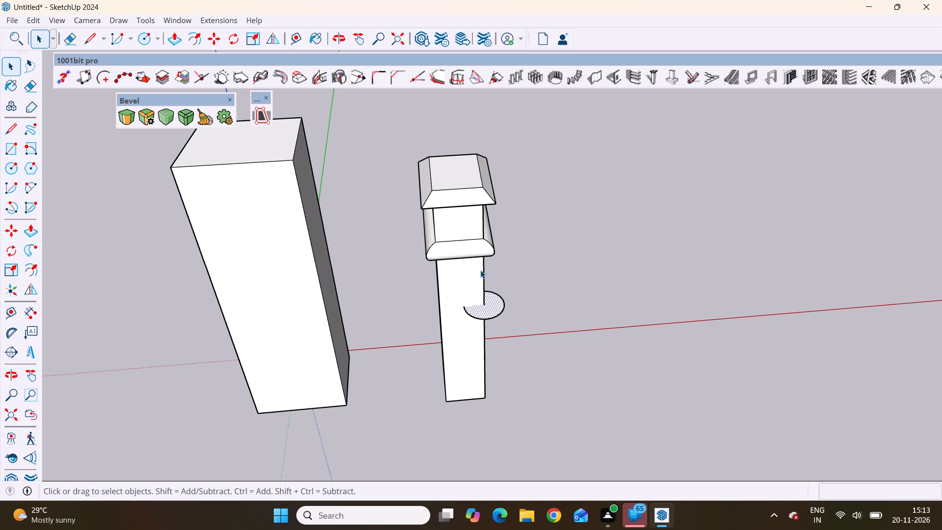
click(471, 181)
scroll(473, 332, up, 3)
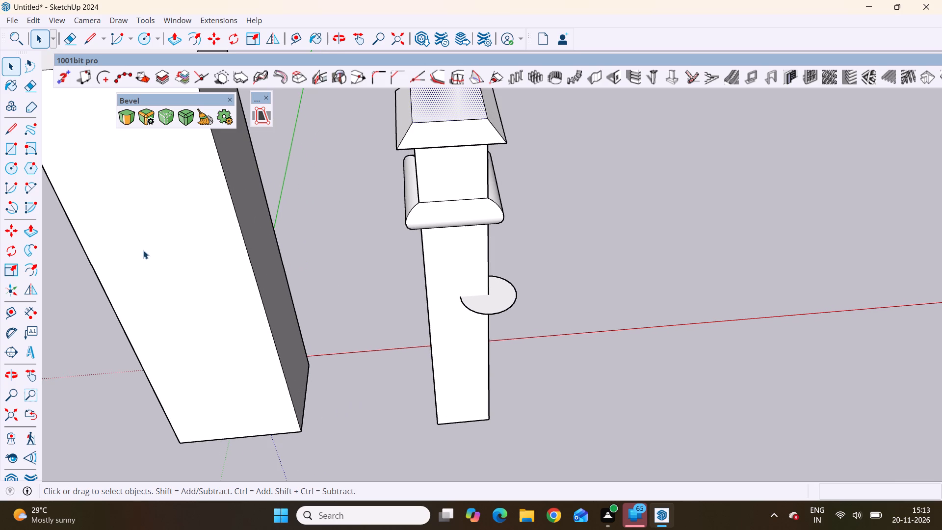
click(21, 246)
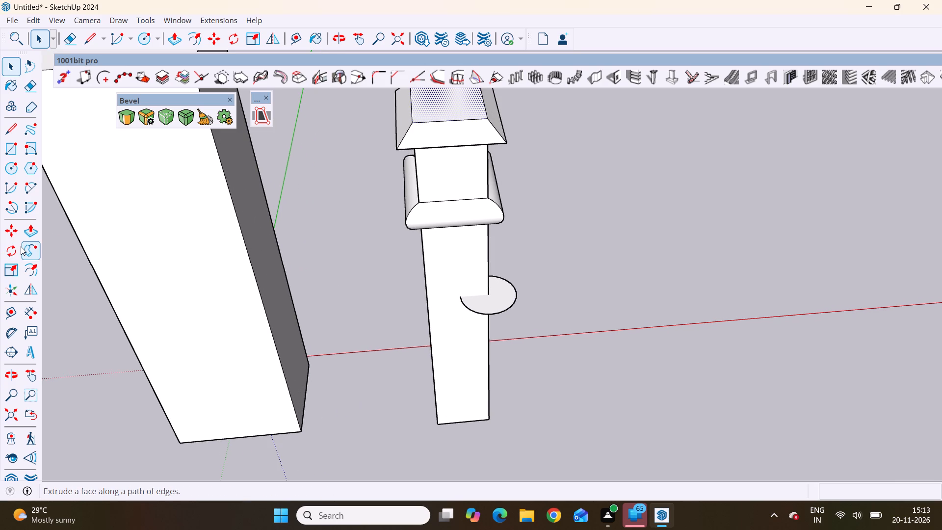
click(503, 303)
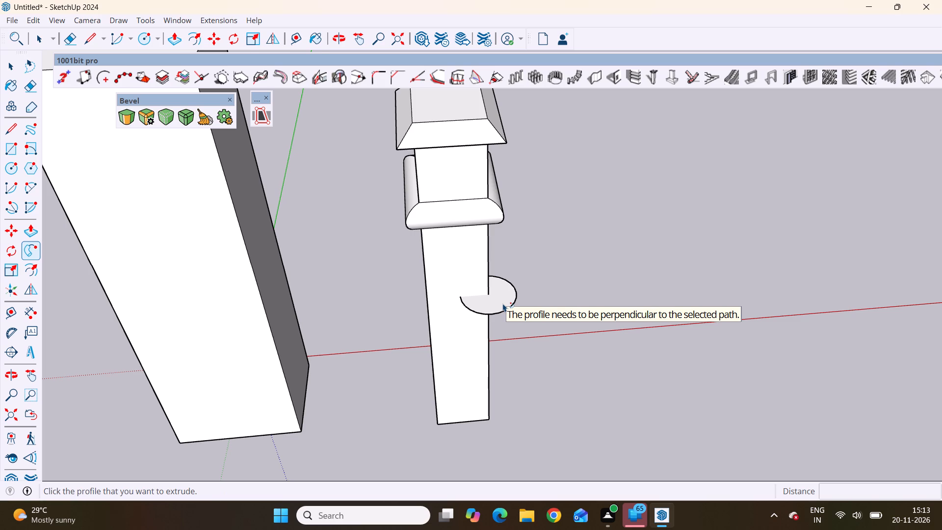
Delete the horizontal partial circle, face and edges, from the slim column's corner below the rounded band.
scroll(507, 305, down, 2)
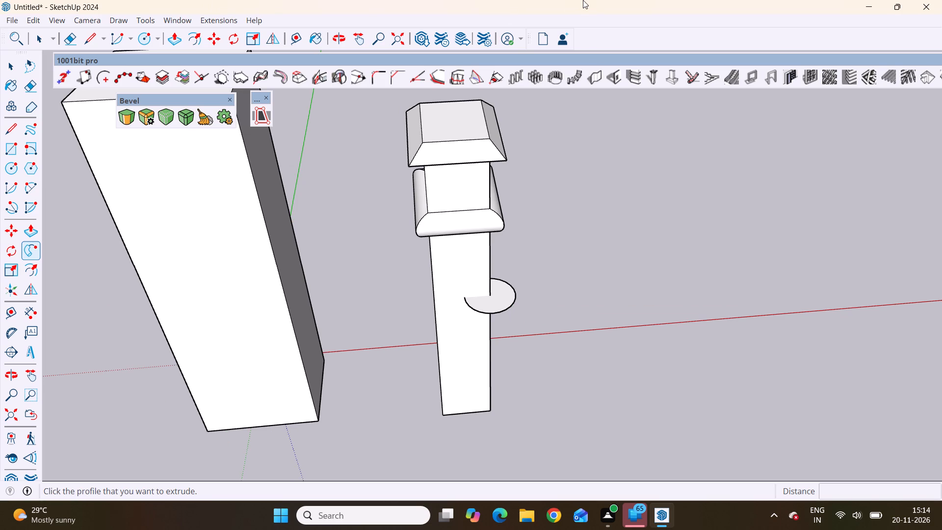
key(space)
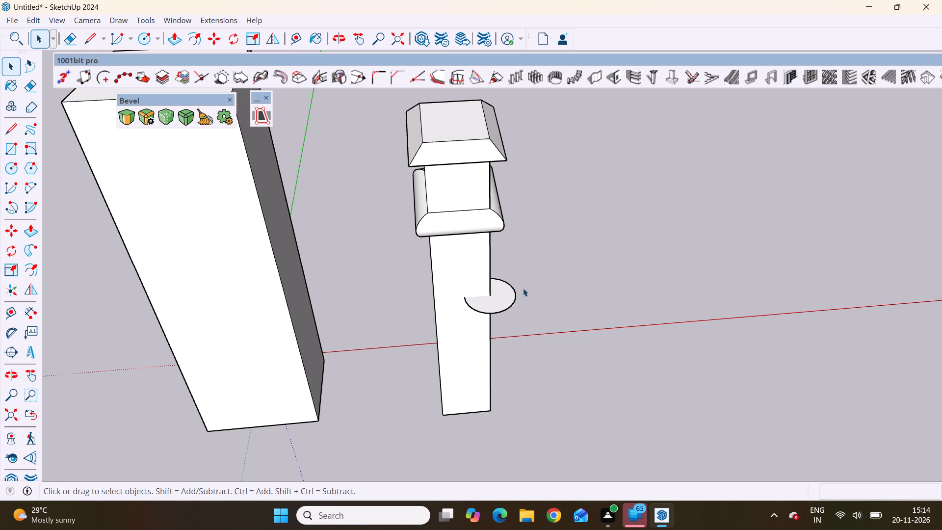
click(513, 298)
click(512, 298)
key(Delete)
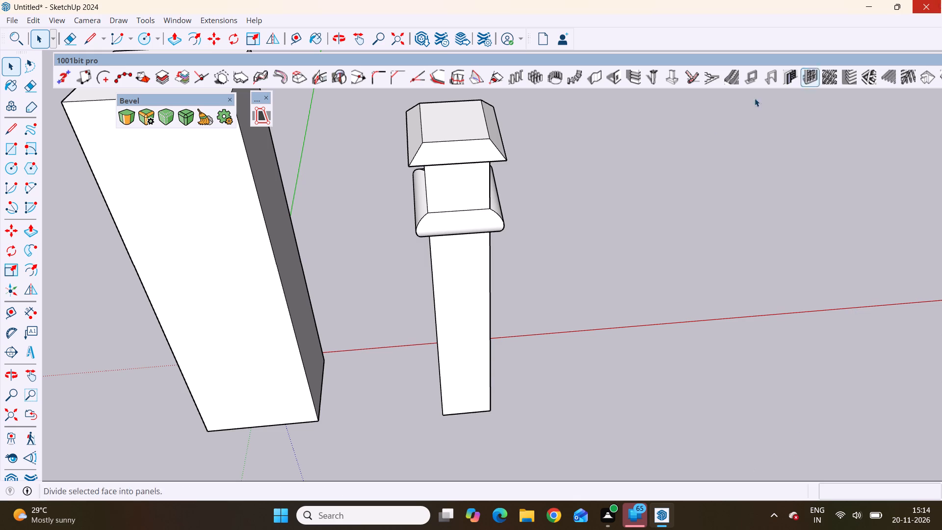
Draw an upright circle of about 10 7/16" radius in the front face's plane, centred on the slim column's vertical edge below the band.
scroll(457, 282, down, 4)
middle_drag(459, 293, 459, 238)
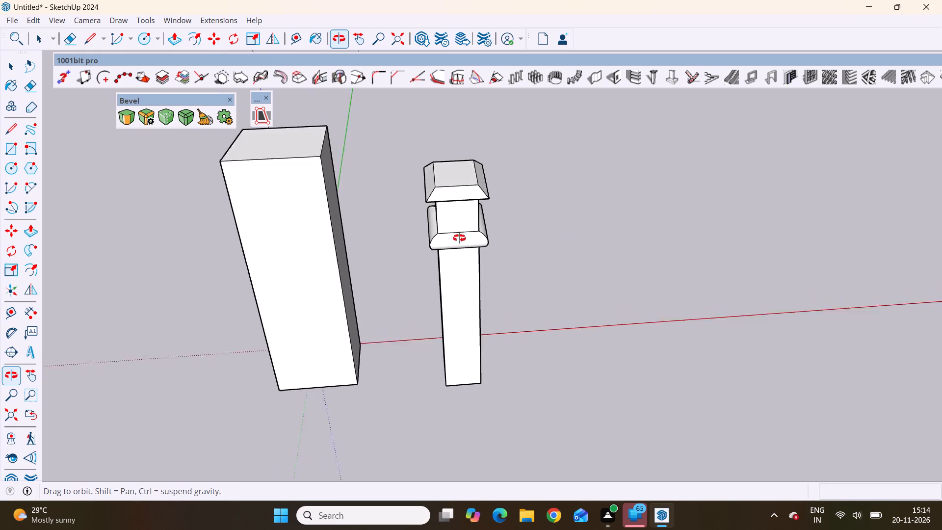
middle_drag(459, 238, 496, 152)
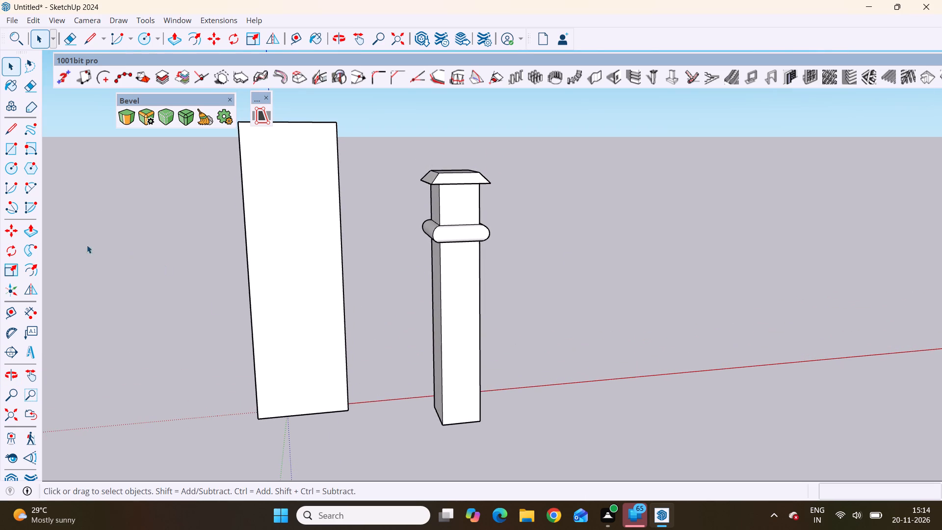
click(10, 162)
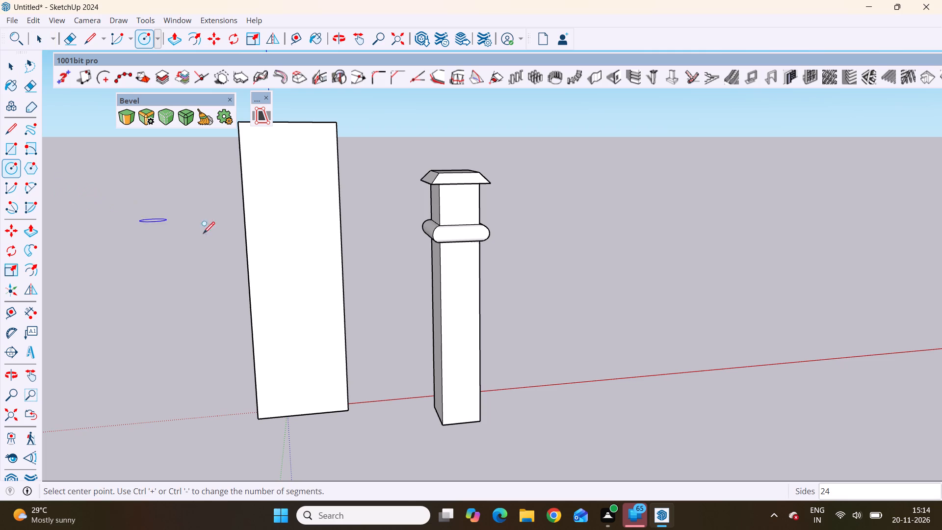
scroll(475, 266, up, 7)
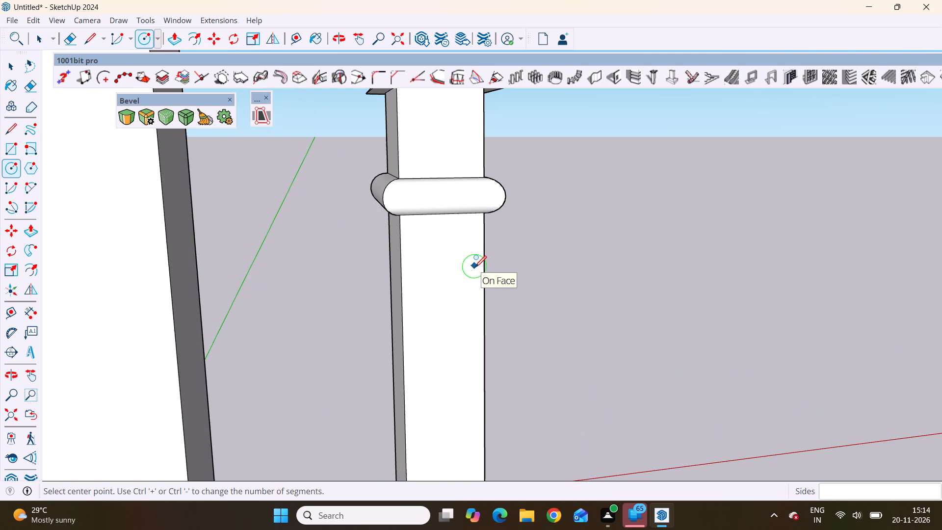
scroll(483, 260, down, 5)
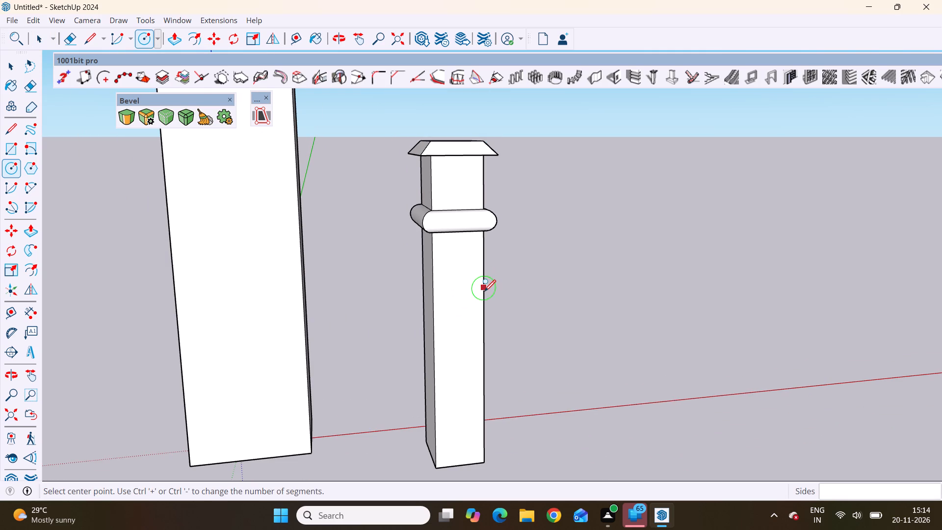
click(484, 292)
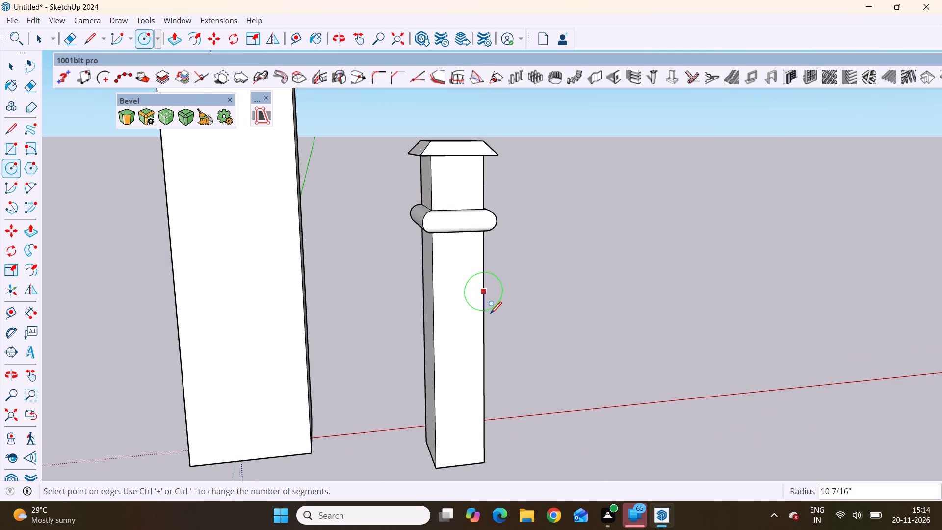
click(490, 314)
Erase the half of the upright circle lying on the slim column's front face, keeping the outer half as a profile.
scroll(514, 270, down, 2)
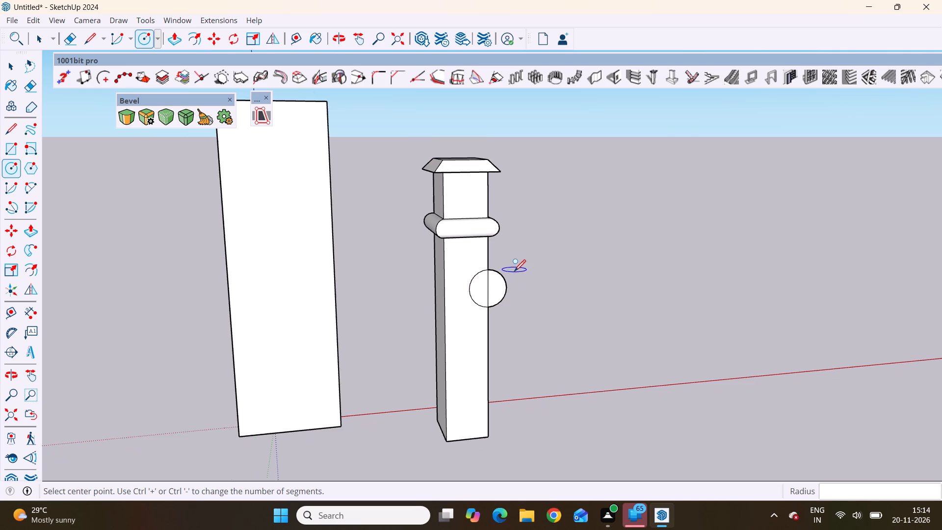
middle_drag(535, 273, 512, 300)
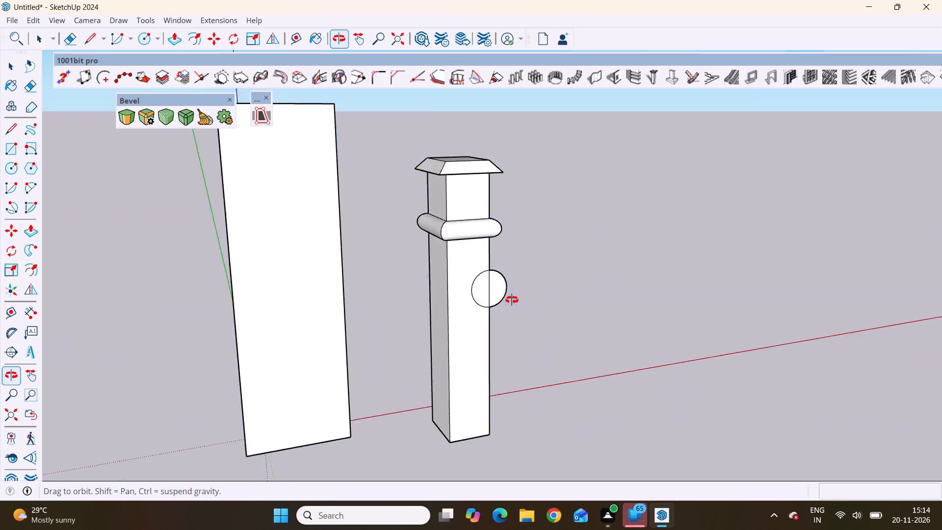
middle_drag(512, 300, 389, 279)
middle_drag(370, 225, 374, 206)
middle_drag(685, 186, 855, 166)
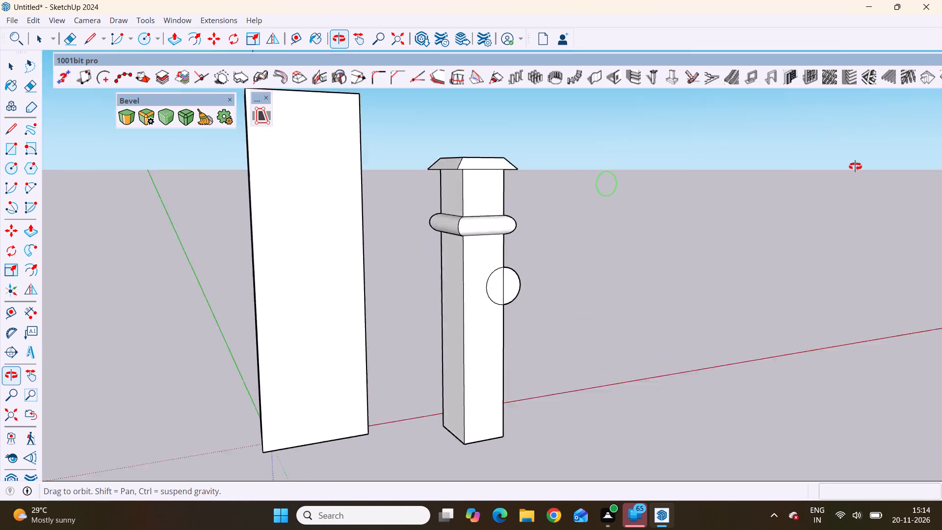
middle_drag(855, 166, 716, 182)
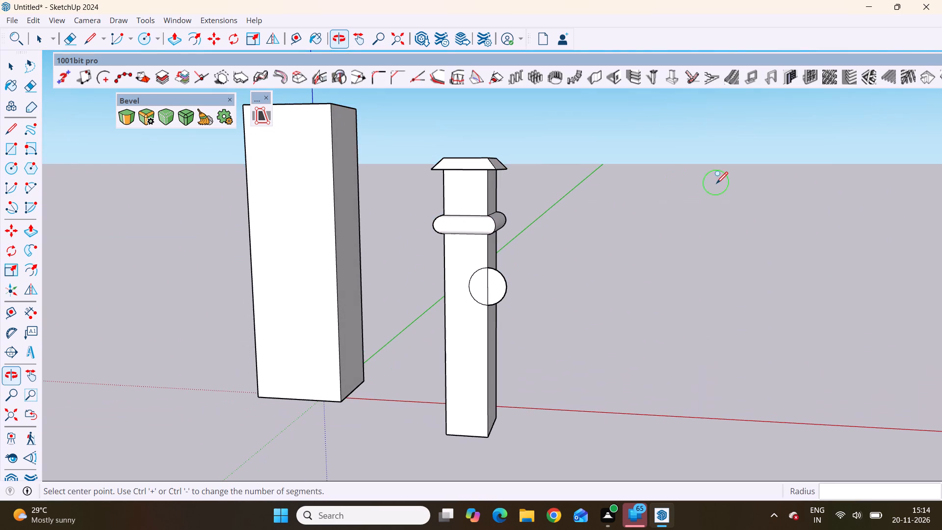
key(space)
text(e)
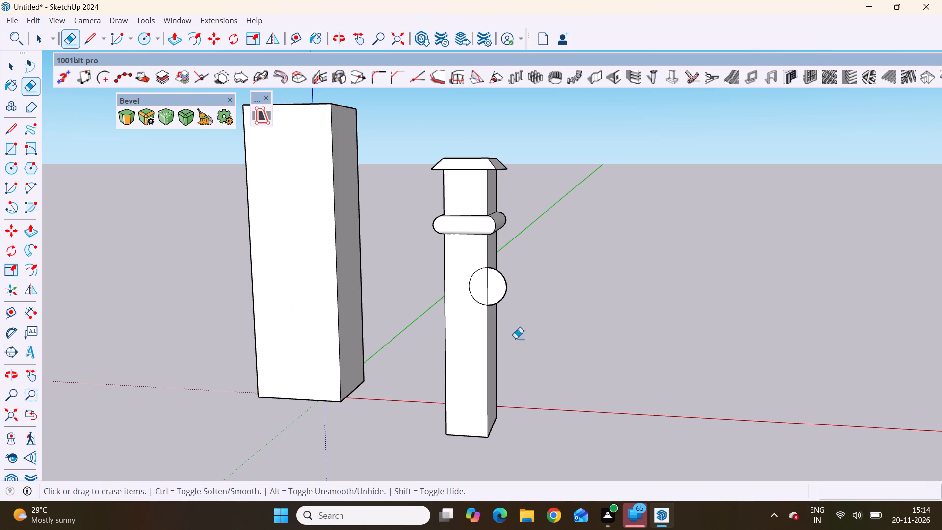
scroll(480, 275, up, 5)
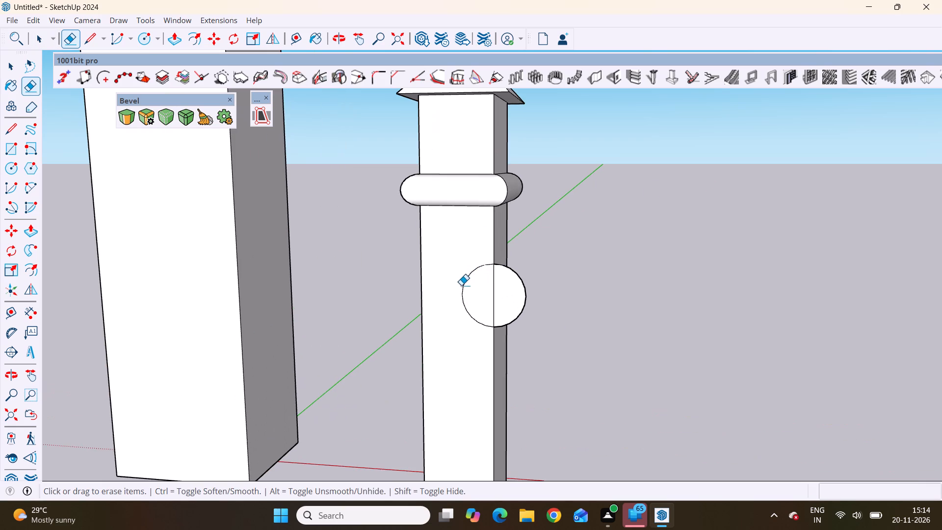
click(461, 297)
Sweep the outer half-circle along the top face's perimeter with Follow Me to form a second, larger rounded band around the slim column.
scroll(502, 266, down, 3)
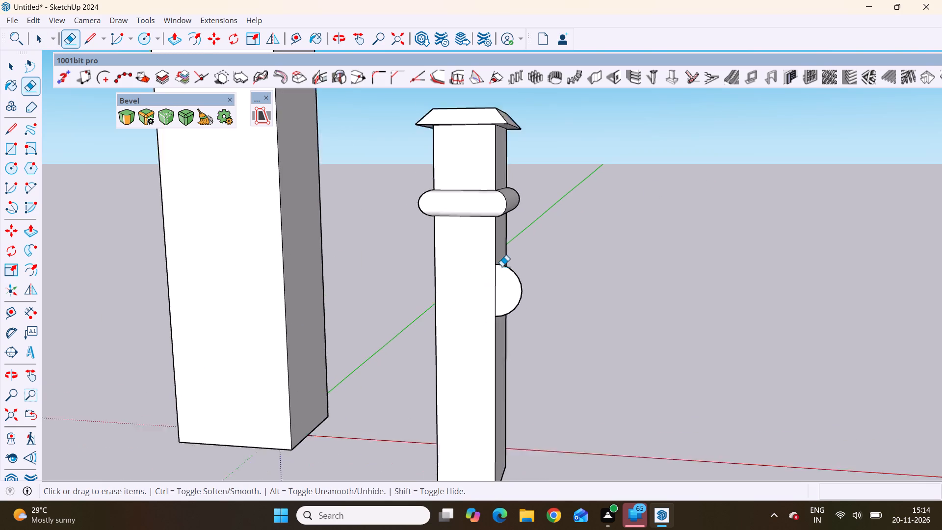
scroll(502, 266, down, 6)
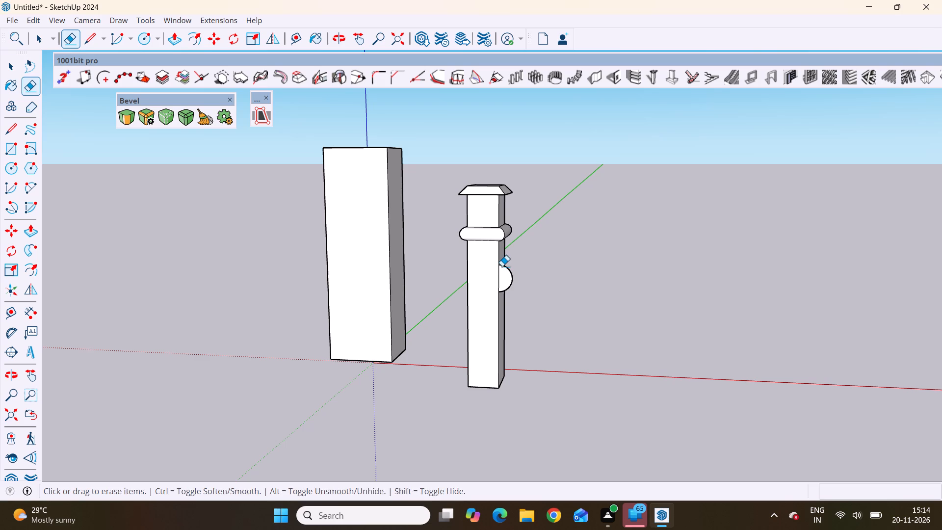
key(space)
middle_drag(530, 271, 531, 303)
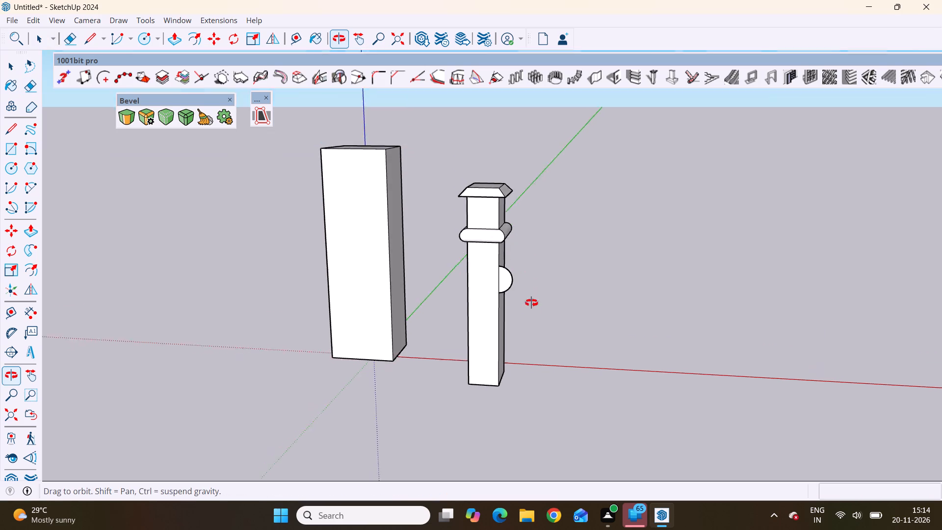
middle_drag(531, 303, 536, 359)
click(483, 189)
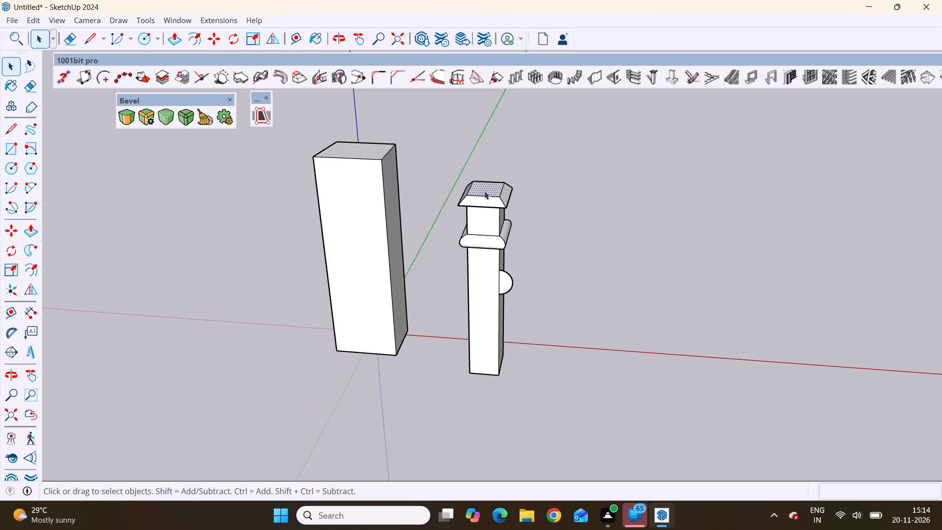
click(28, 250)
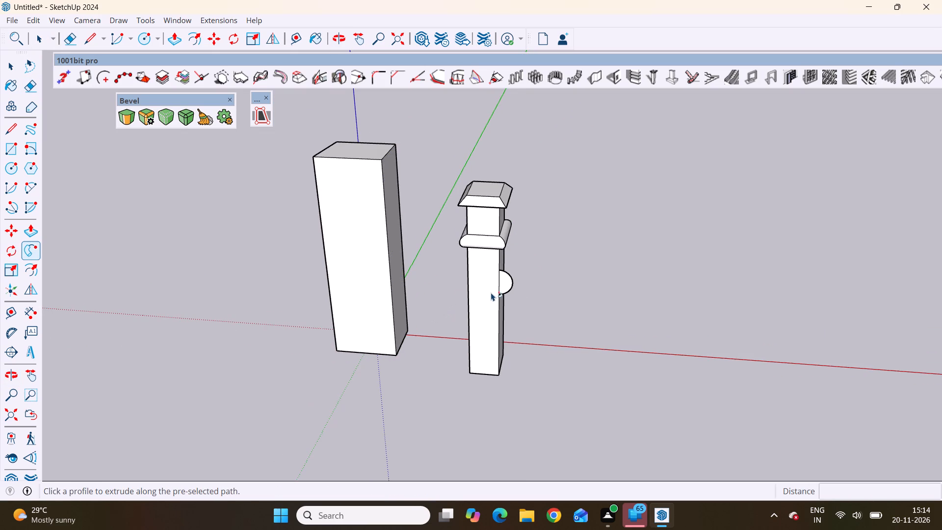
click(502, 288)
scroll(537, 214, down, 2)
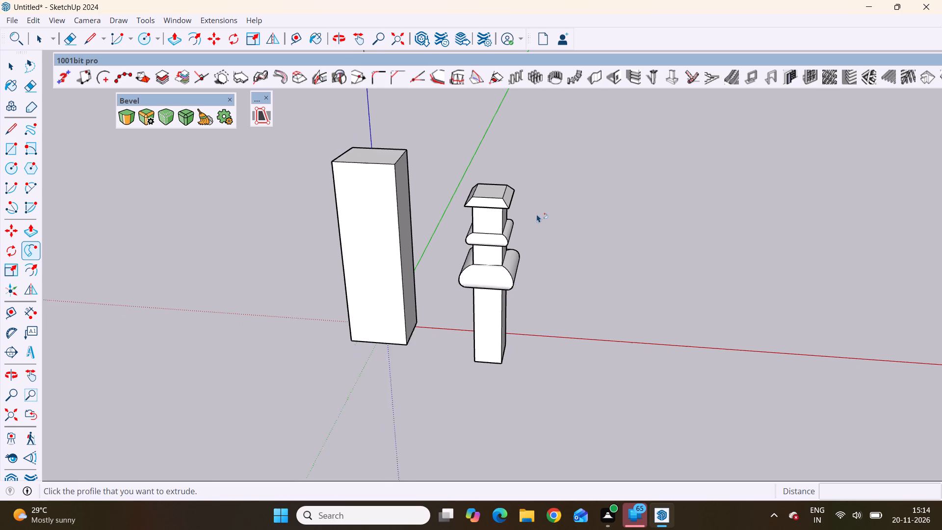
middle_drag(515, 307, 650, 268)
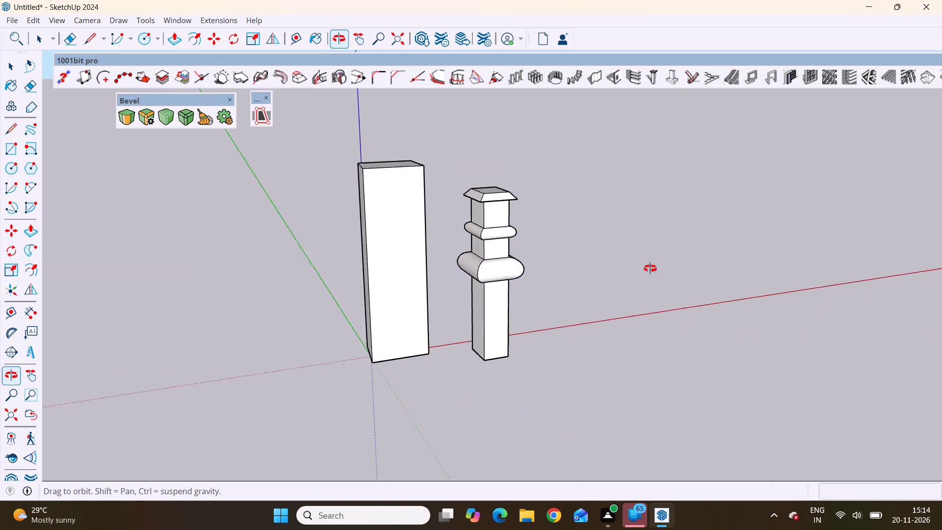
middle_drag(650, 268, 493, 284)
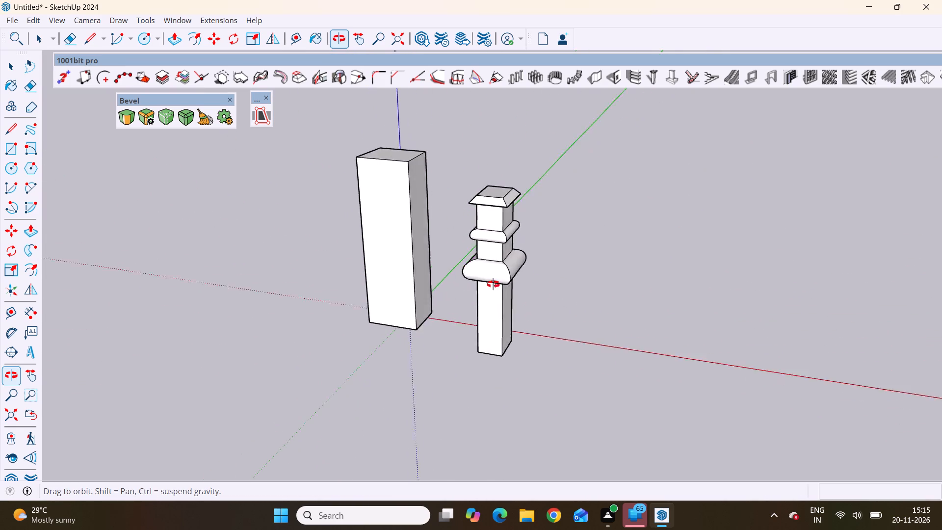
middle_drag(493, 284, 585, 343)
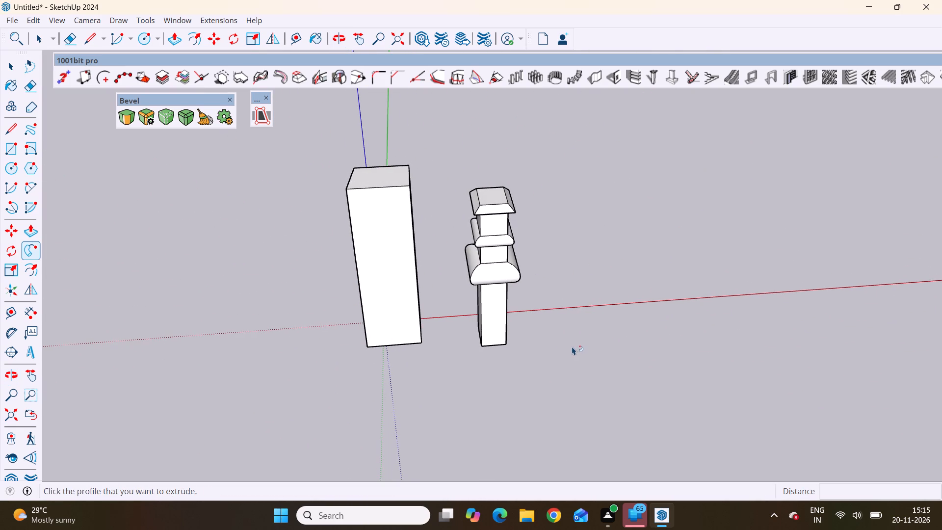
Draw an upright circle of about 3" radius in the front face's plane, centred on the slim column's bottom corner.
middle_drag(512, 330, 602, 208)
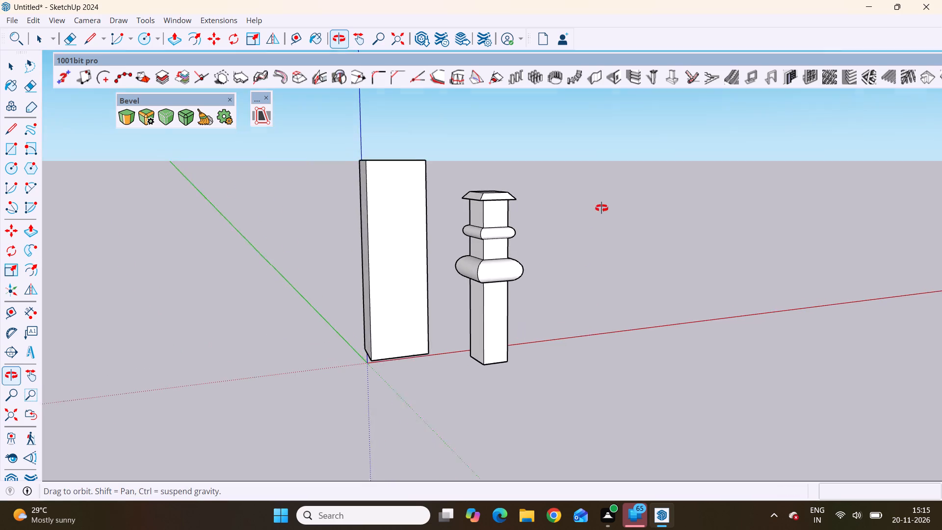
middle_drag(602, 208, 604, 204)
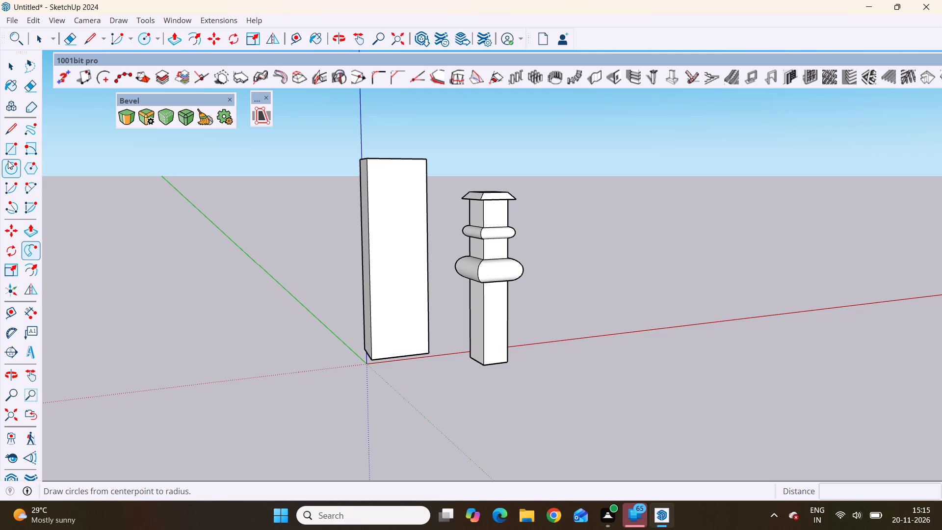
click(20, 169)
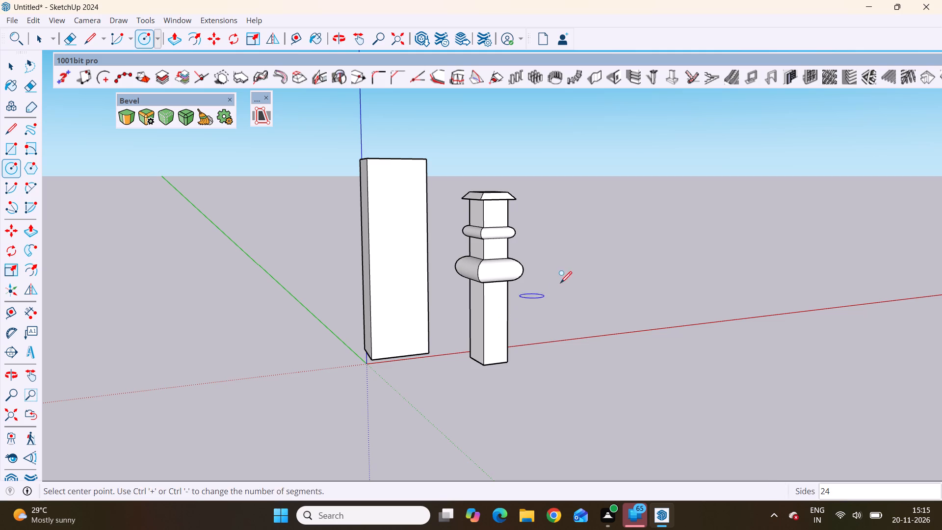
scroll(563, 283, down, 1)
middle_drag(563, 283, 537, 370)
scroll(516, 332, up, 2)
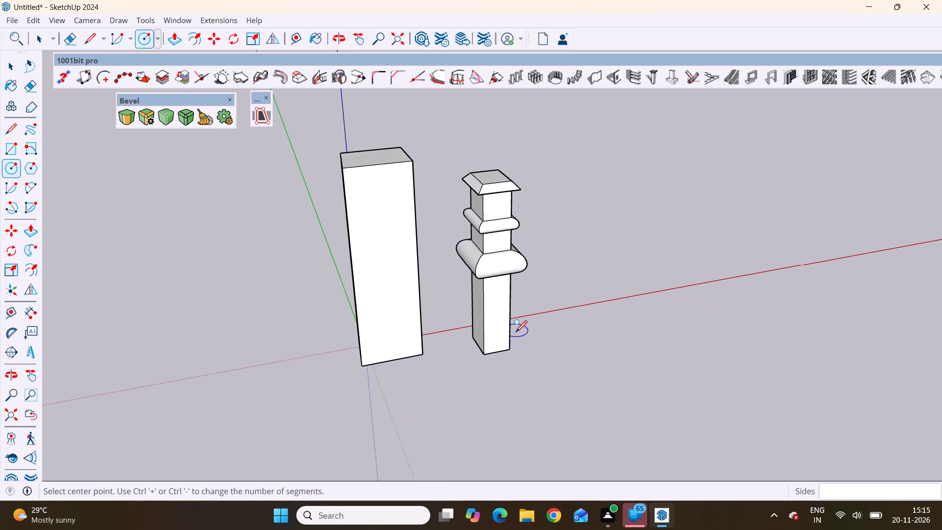
scroll(514, 356, up, 5)
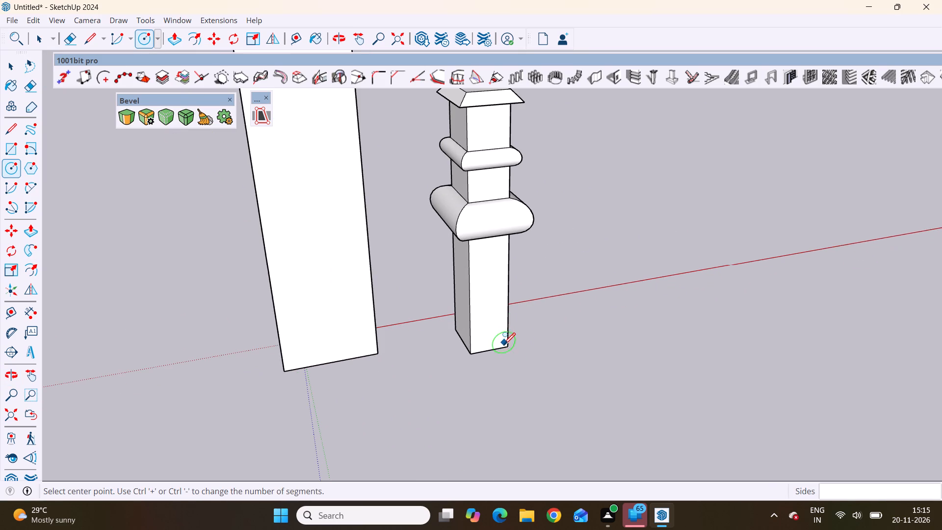
scroll(504, 347, up, 5)
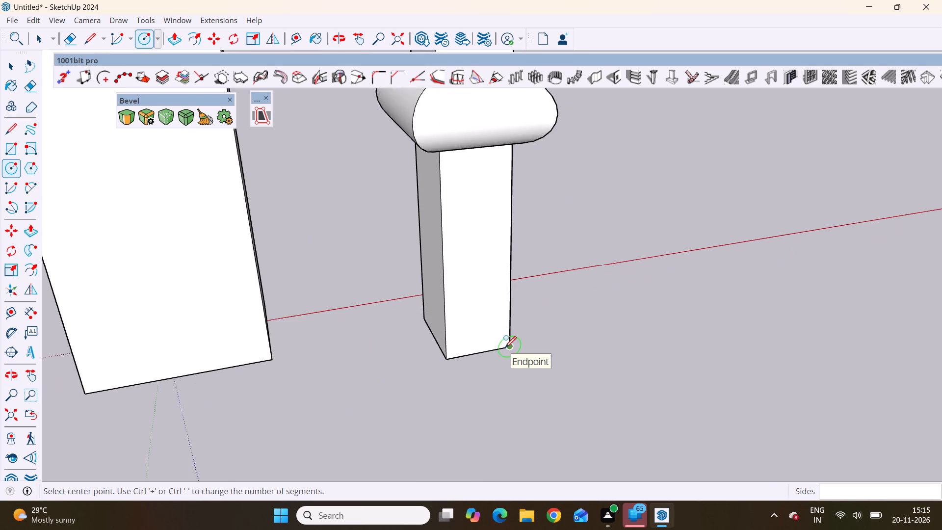
scroll(505, 347, up, 10)
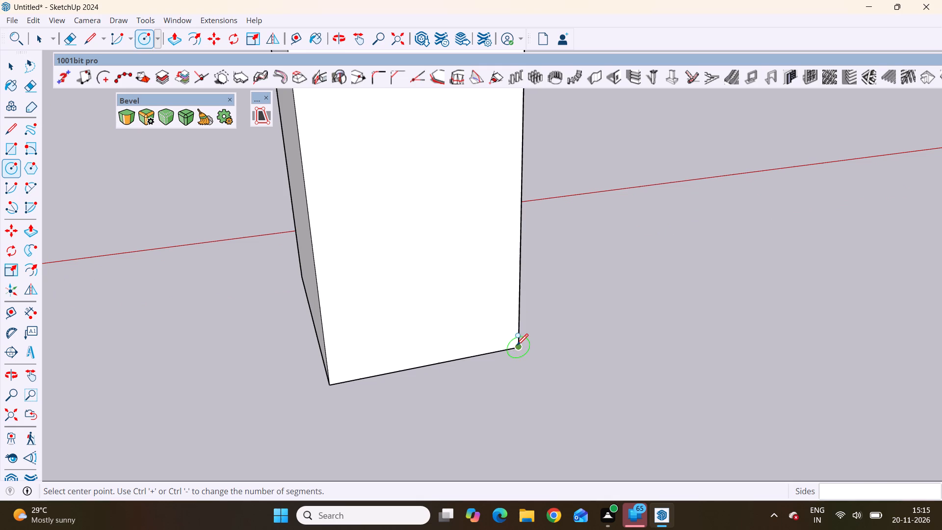
click(517, 344)
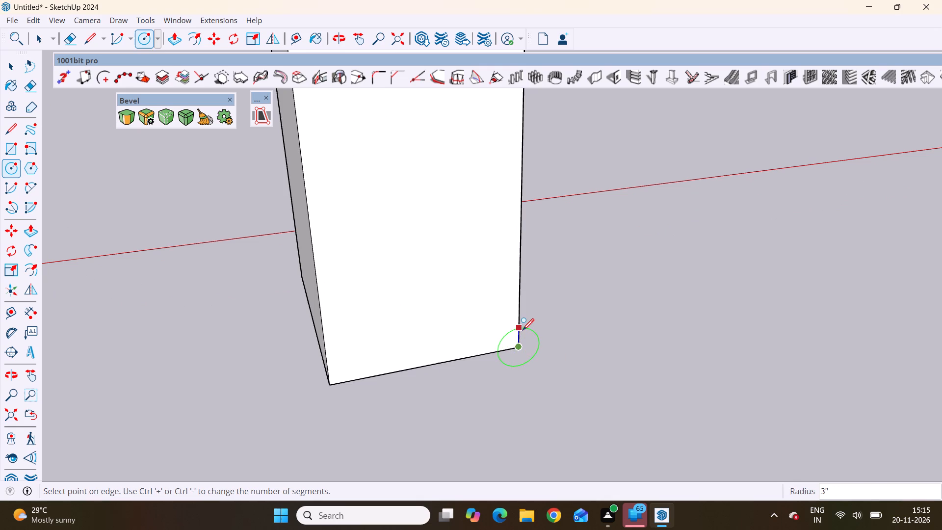
click(523, 328)
scroll(515, 379, up, 4)
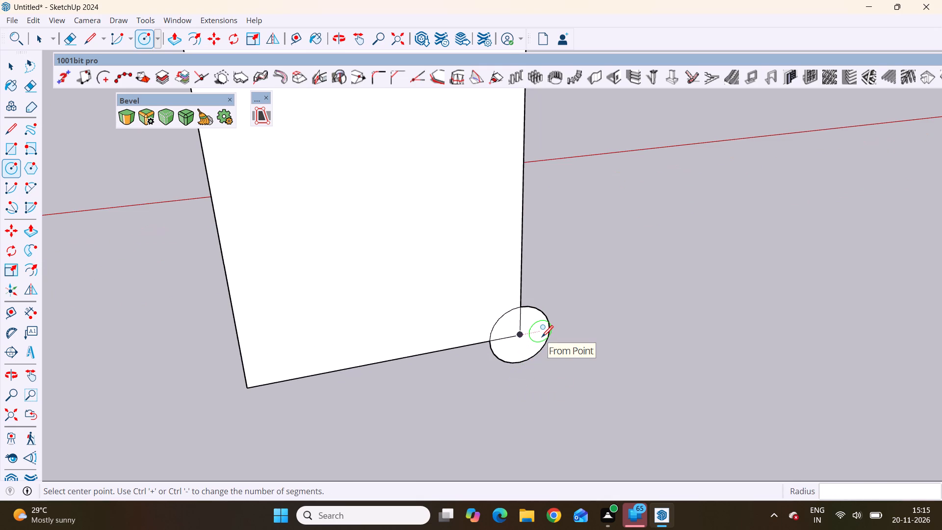
Draw a horizontal line of about 3 1/8" from the column's bottom corner to the circle's outer edge.
key(space)
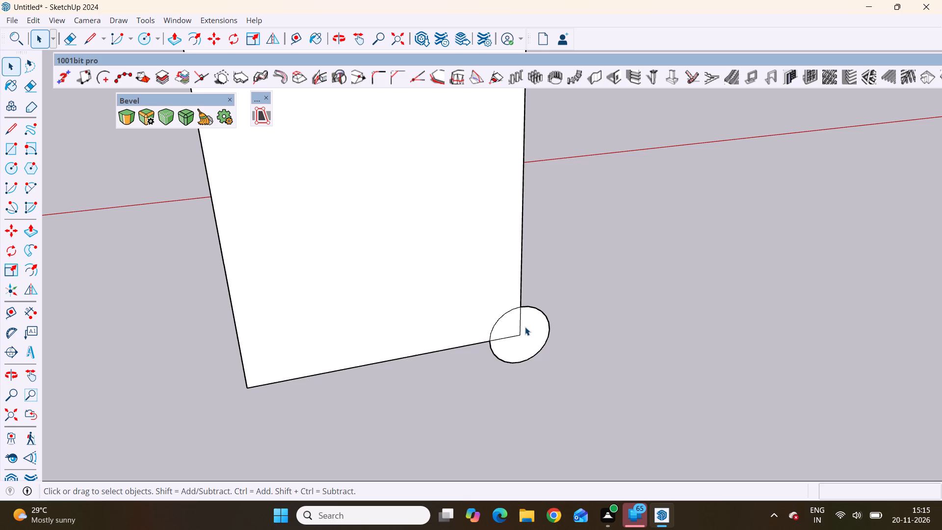
middle_drag(523, 323, 559, 212)
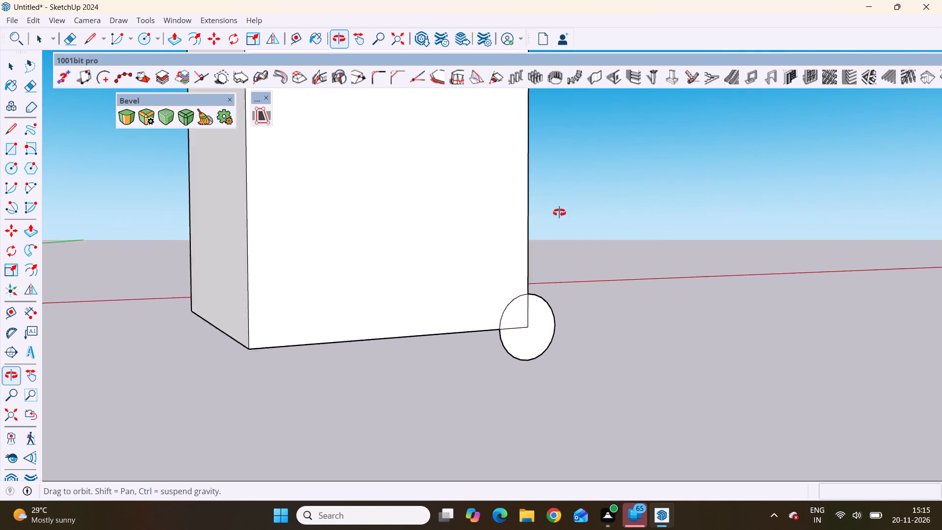
middle_drag(559, 212, 450, 205)
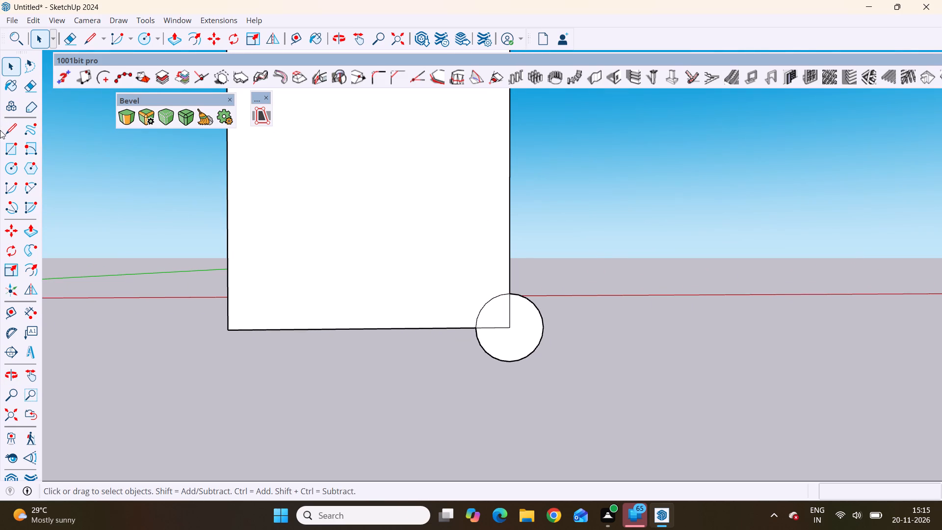
click(5, 132)
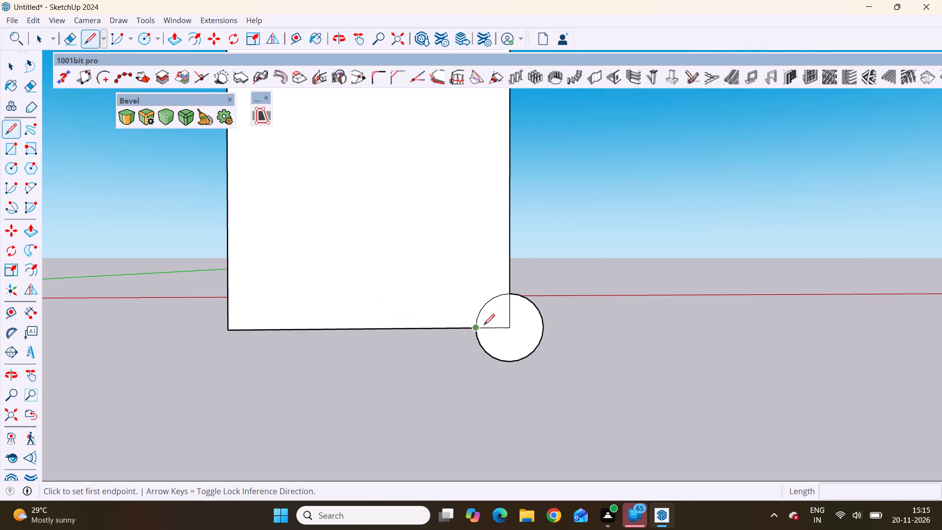
click(511, 325)
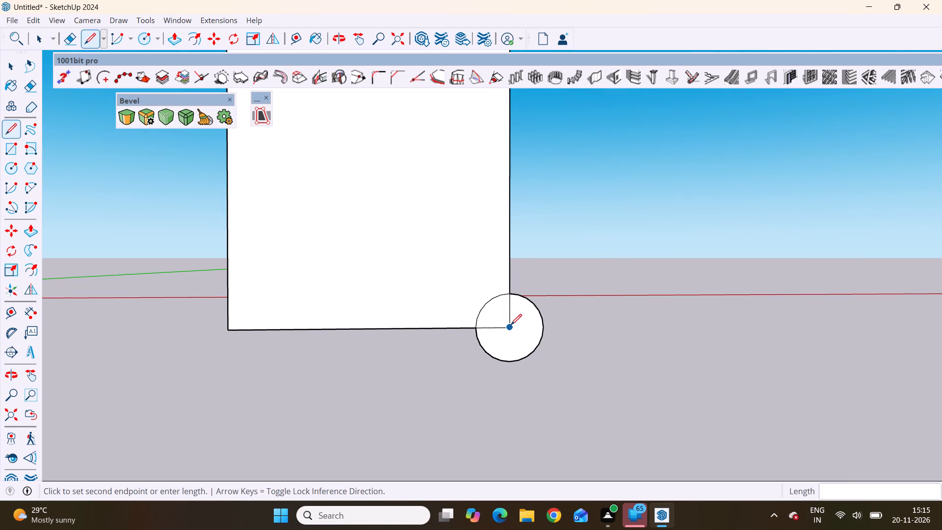
click(545, 331)
key(space)
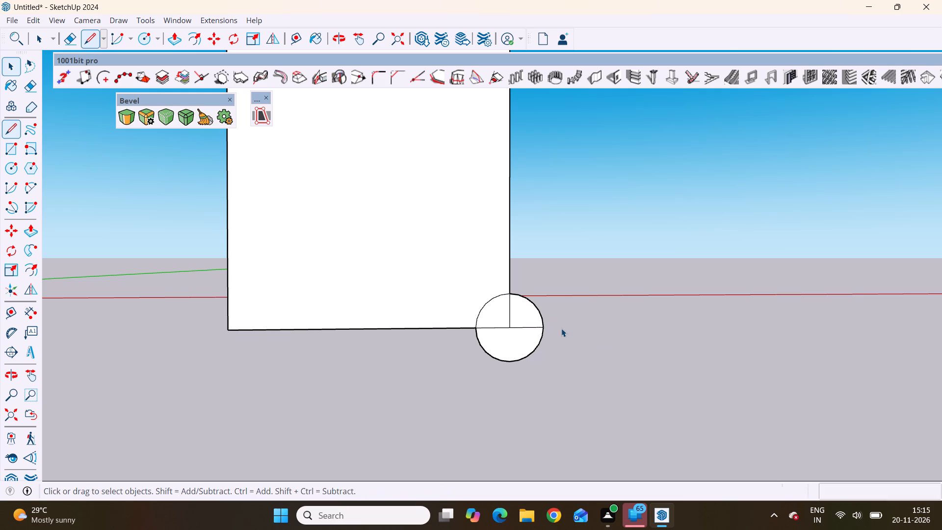
Erase the circle's arcs on the column face and below the base line, keeping the outer upper quarter as a profile.
key(e)
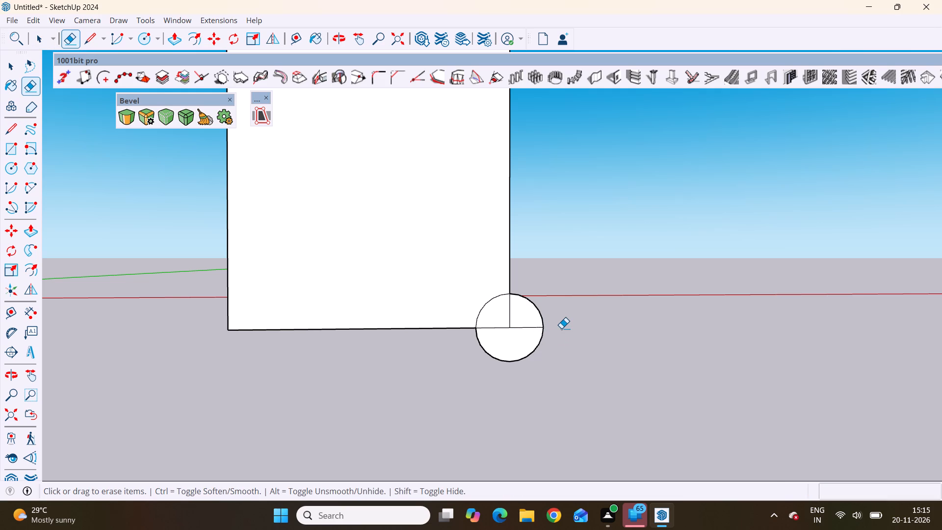
click(485, 306)
drag(482, 341, 482, 349)
scroll(491, 347, down, 6)
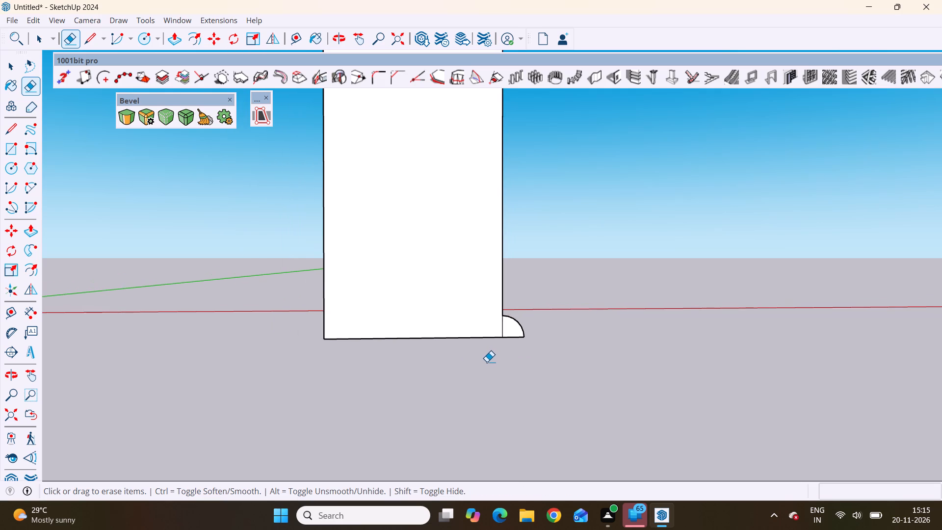
scroll(481, 340, down, 4)
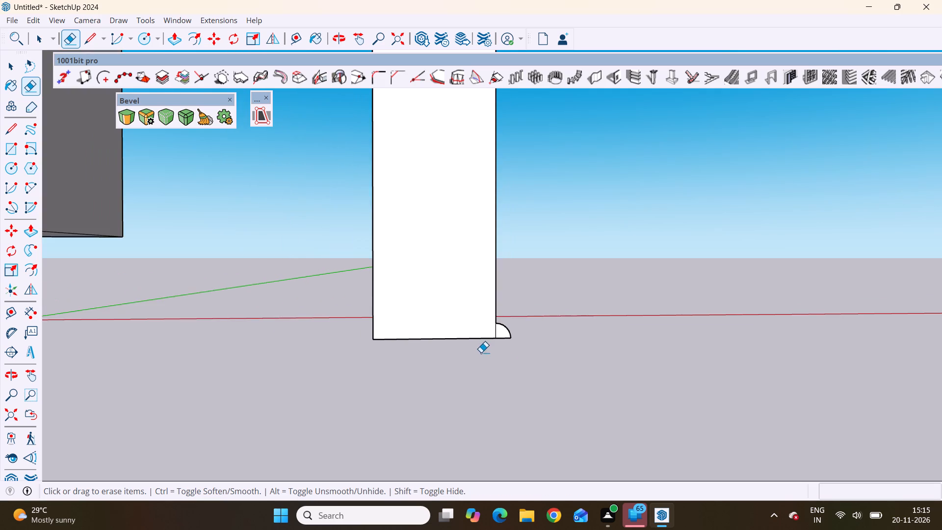
scroll(481, 353, down, 4)
key(space)
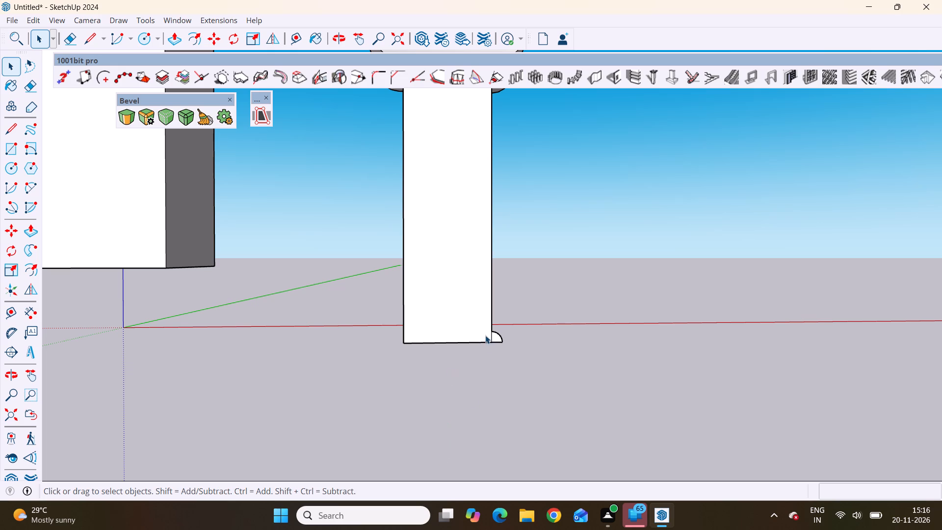
Sweep the quarter-circle profile along the top face's perimeter with Follow Me to form a rounded base moulding around the slim column.
scroll(484, 337, down, 11)
scroll(541, 340, down, 10)
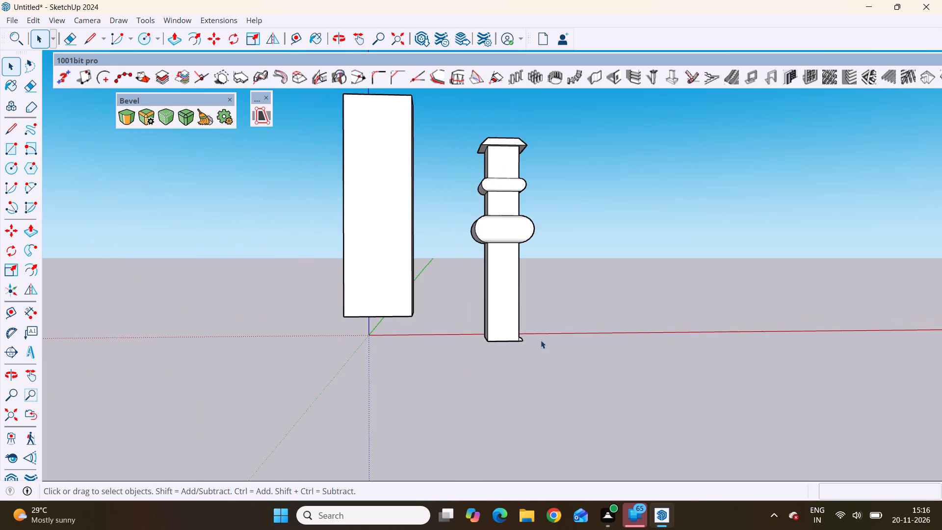
middle_drag(564, 301, 548, 450)
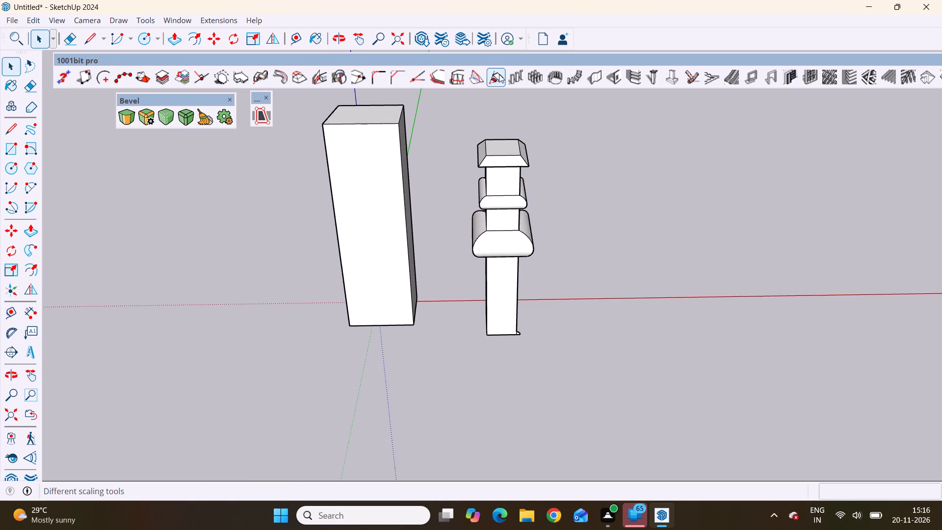
scroll(512, 181, up, 7)
click(480, 124)
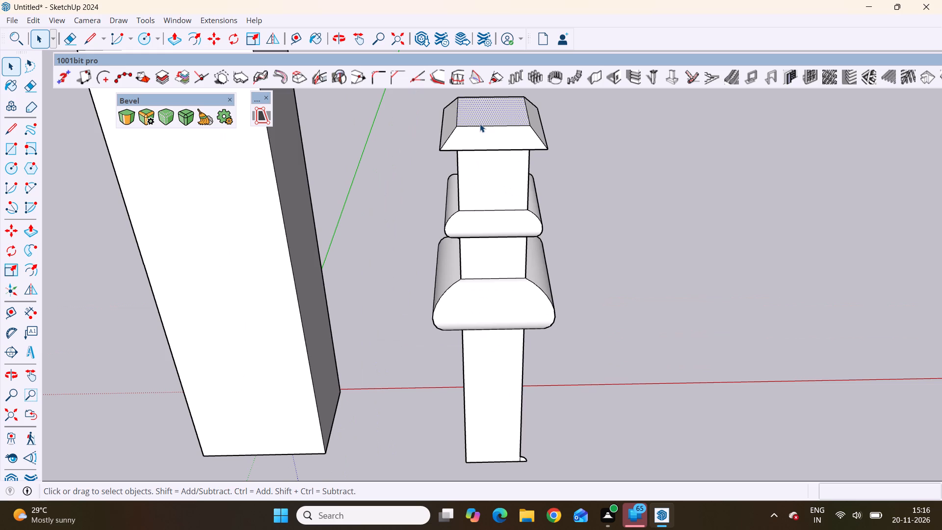
scroll(480, 124, down, 7)
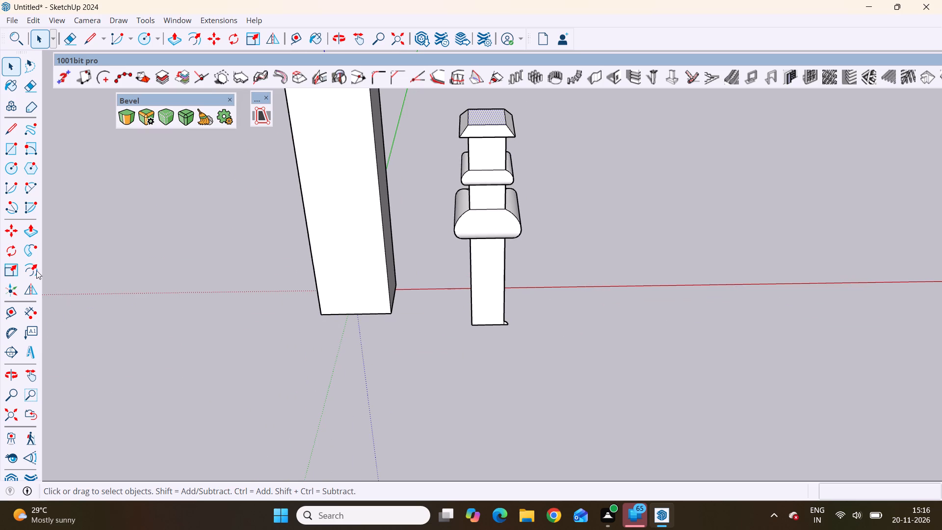
click(33, 259)
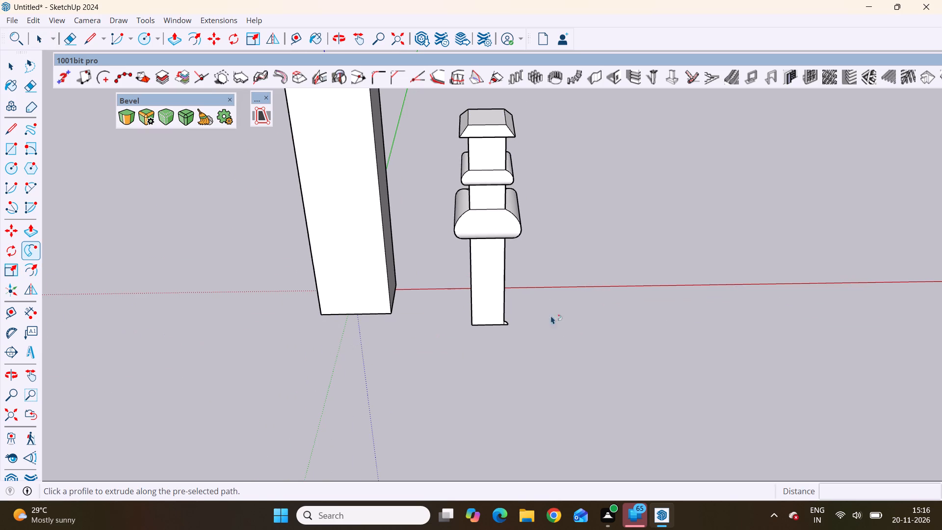
middle_drag(496, 320, 494, 167)
scroll(493, 362, up, 6)
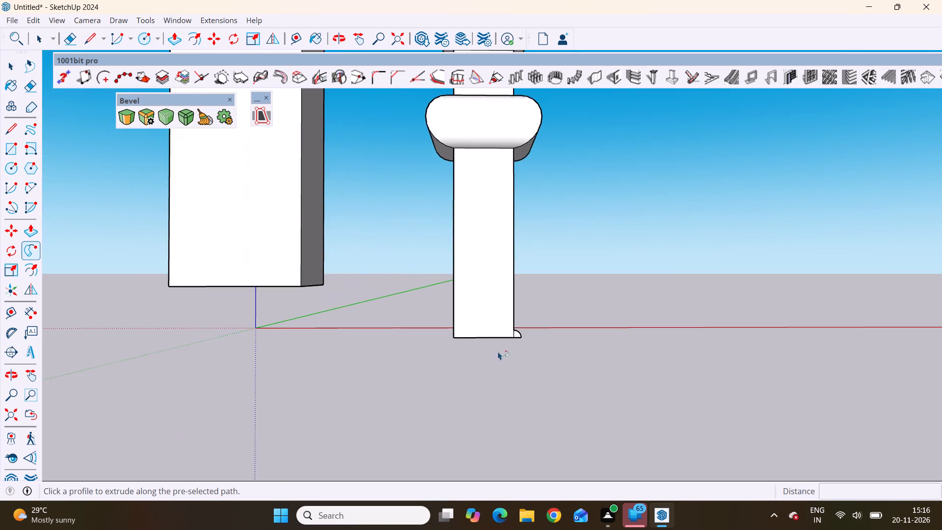
scroll(509, 320, up, 19)
click(565, 392)
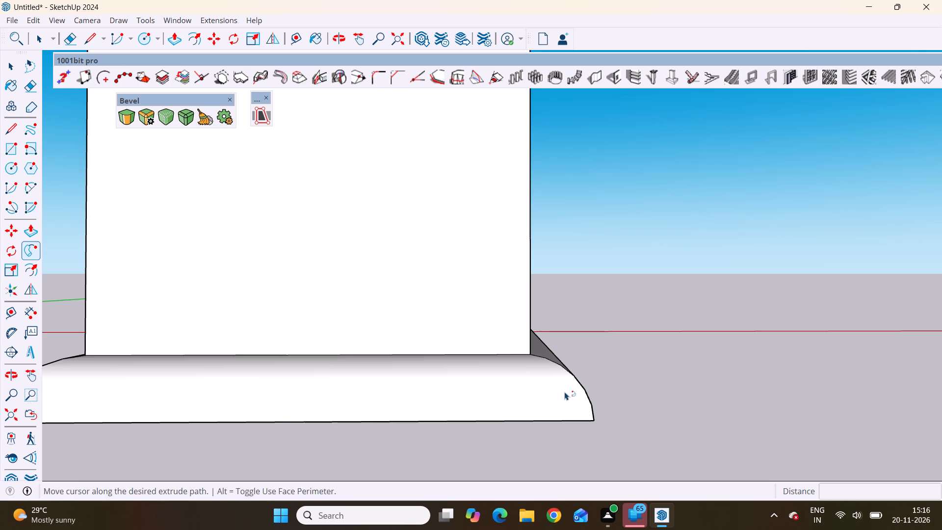
Look over the slim column with its cap, bands and base moulding beside the plain block.
scroll(555, 353, down, 15)
scroll(555, 353, down, 12)
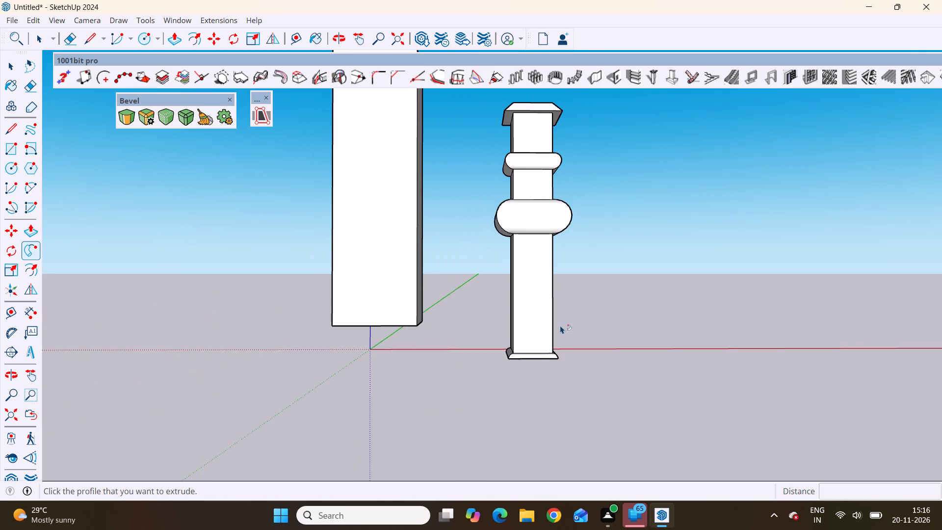
middle_drag(562, 306, 547, 404)
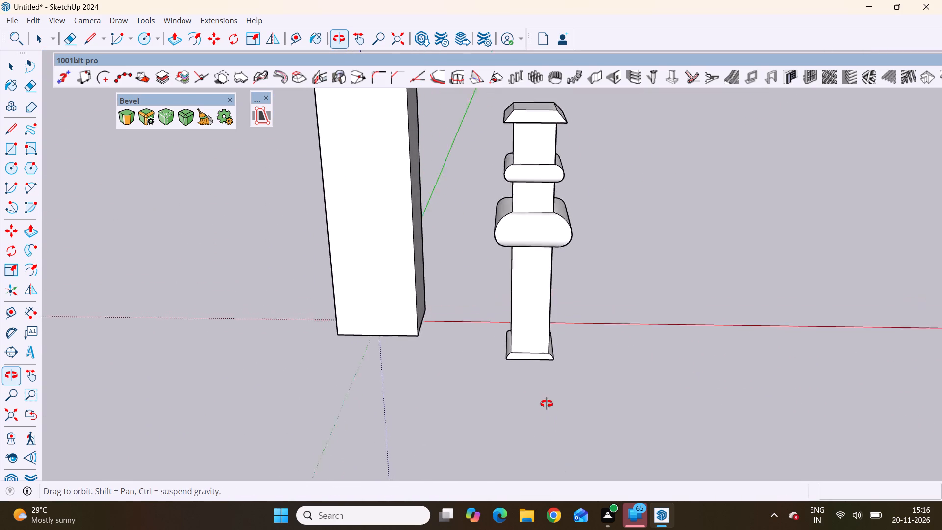
middle_drag(547, 404, 544, 394)
scroll(543, 390, up, 1)
scroll(542, 388, down, 5)
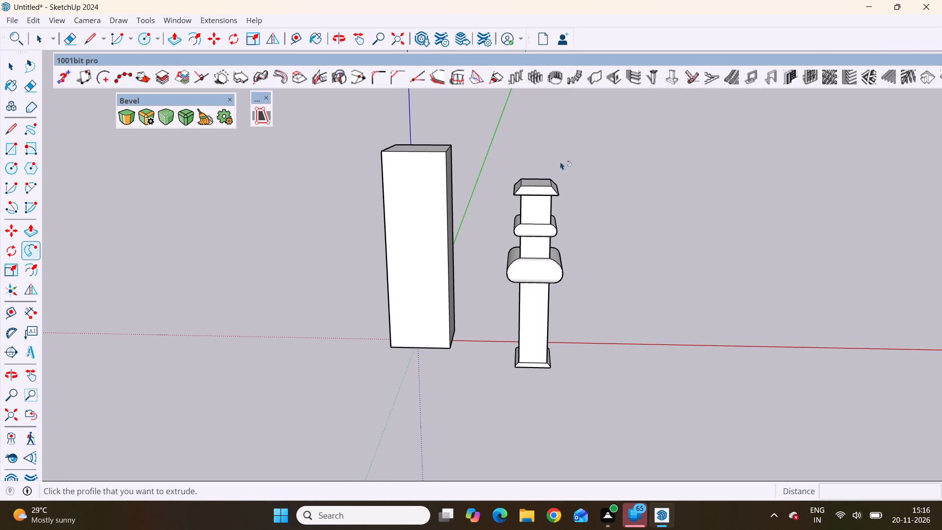
scroll(552, 182, up, 3)
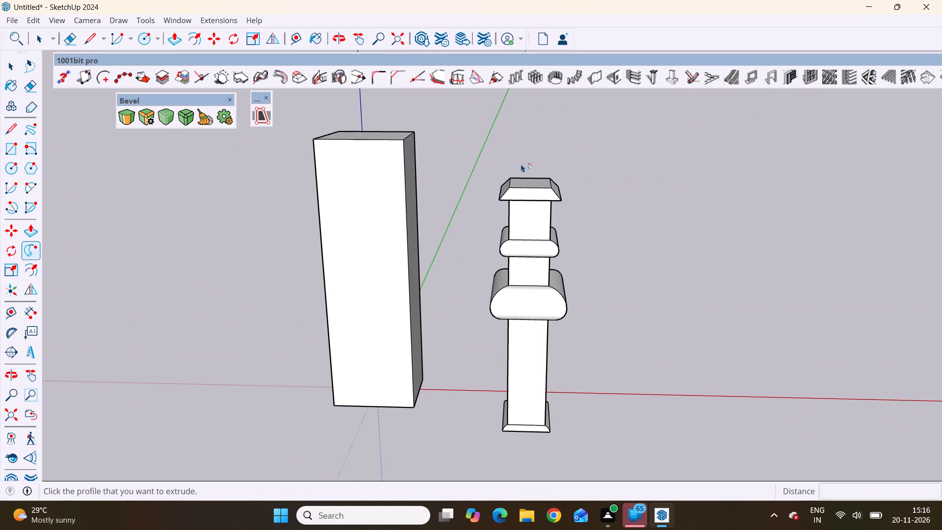
scroll(529, 209, up, 5)
scroll(529, 209, down, 8)
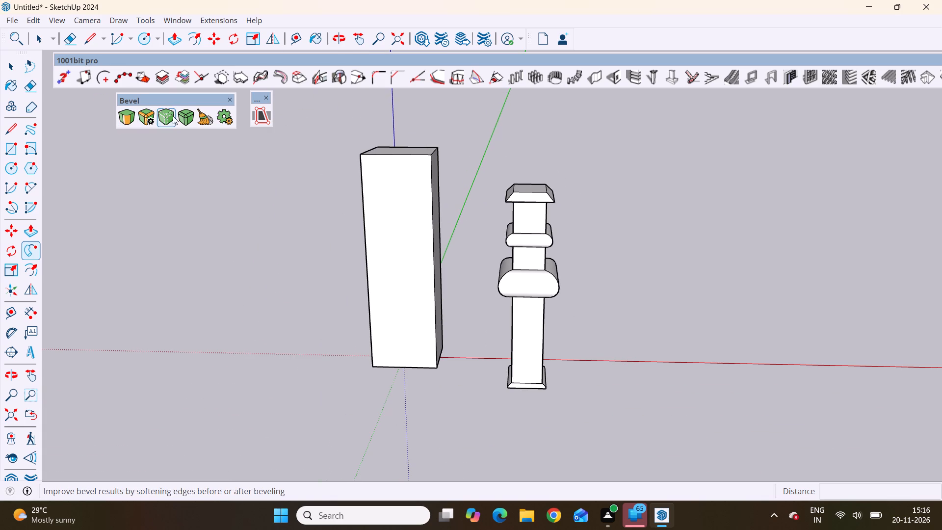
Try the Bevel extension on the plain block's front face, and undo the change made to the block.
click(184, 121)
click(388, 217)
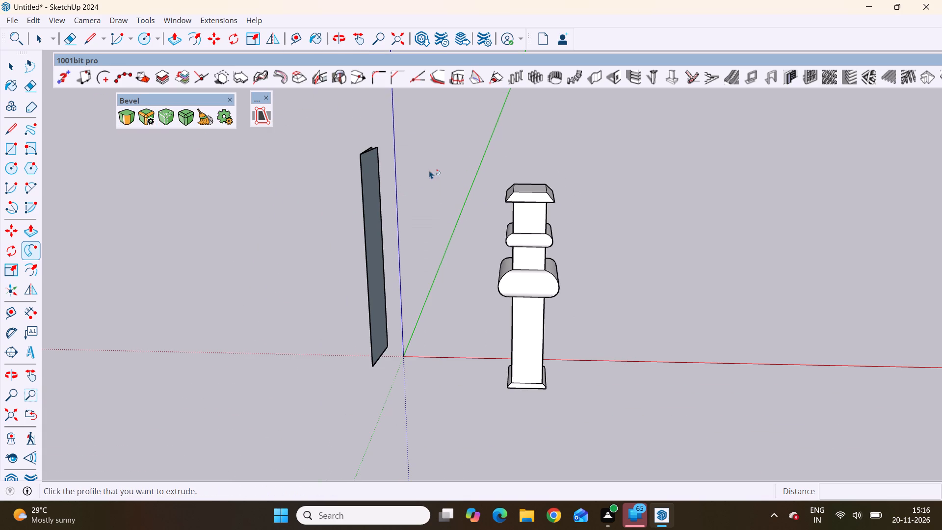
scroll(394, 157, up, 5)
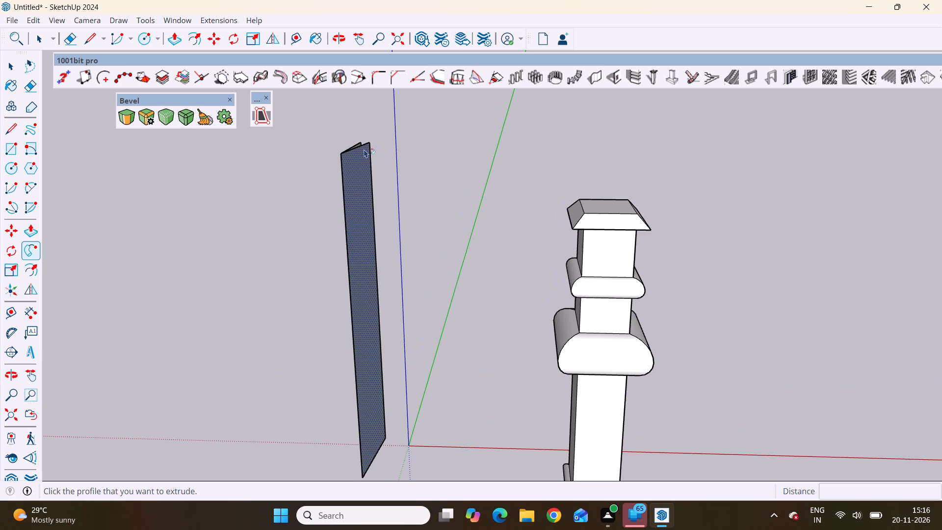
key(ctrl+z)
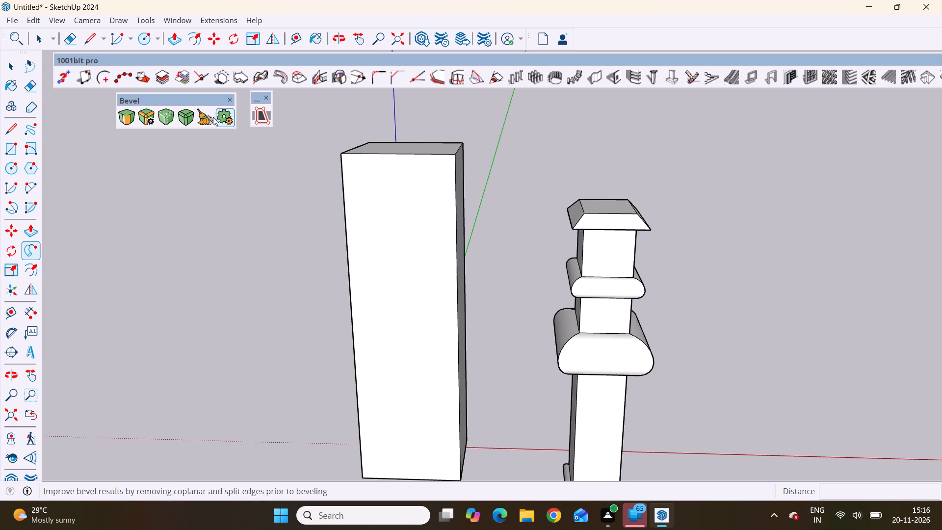
Auto-soften all the model's edges with the Bevel extension, and try picking the plain block's front face.
click(166, 111)
click(372, 155)
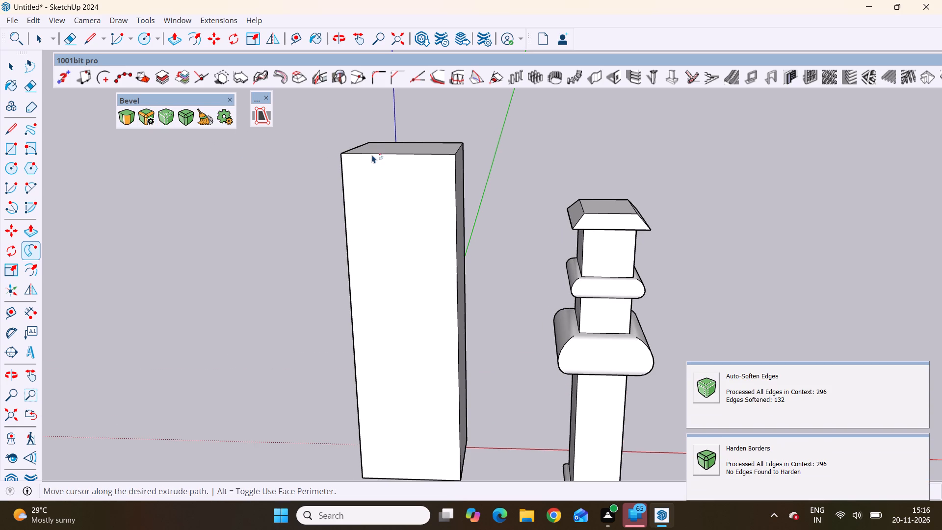
click(391, 221)
click(408, 211)
click(384, 233)
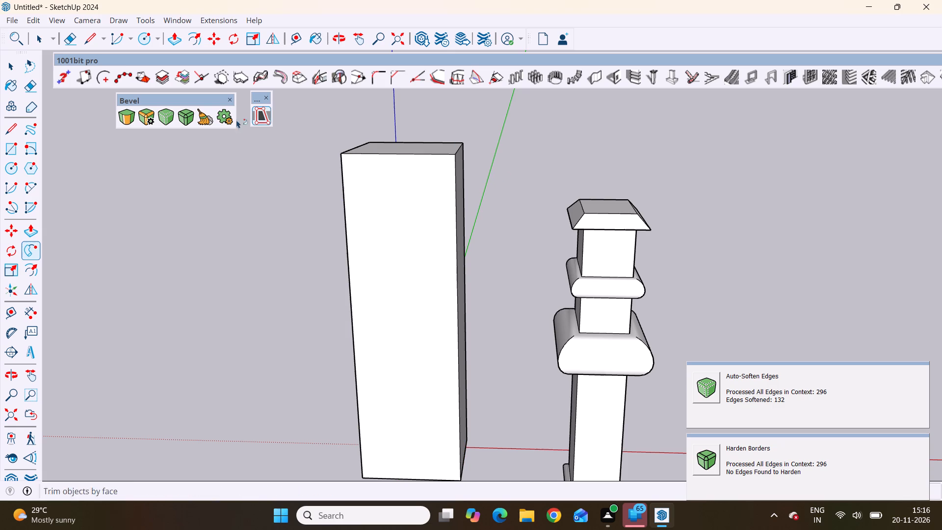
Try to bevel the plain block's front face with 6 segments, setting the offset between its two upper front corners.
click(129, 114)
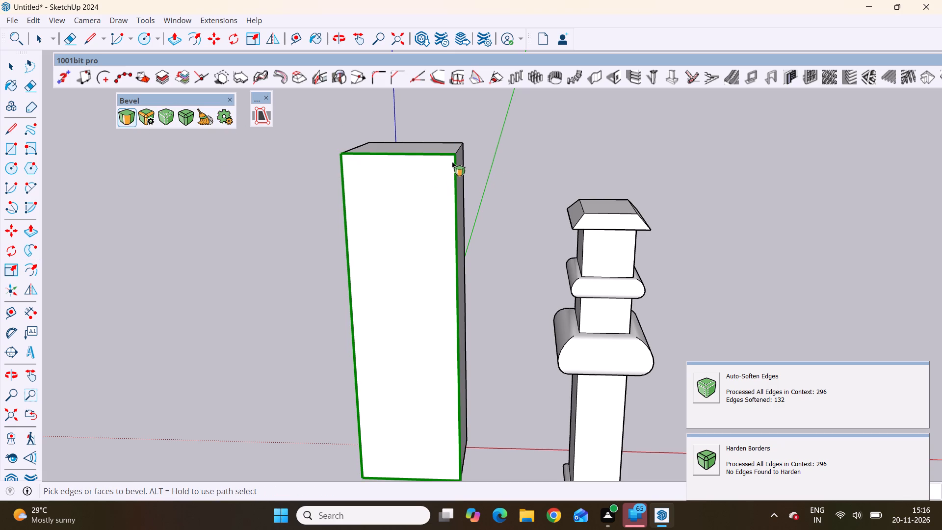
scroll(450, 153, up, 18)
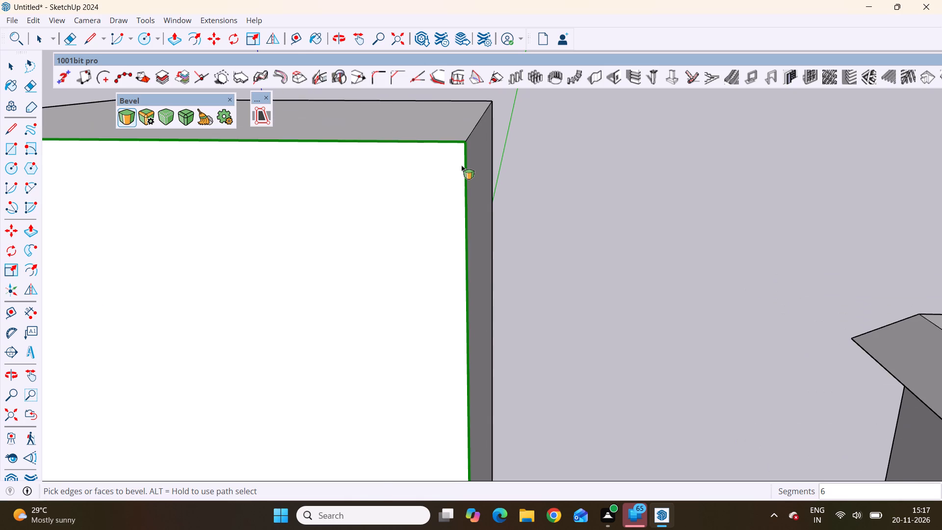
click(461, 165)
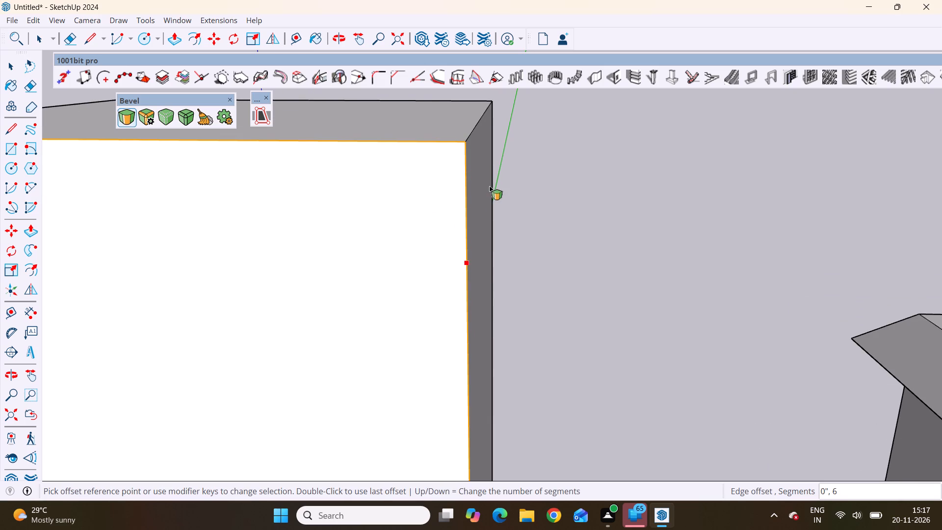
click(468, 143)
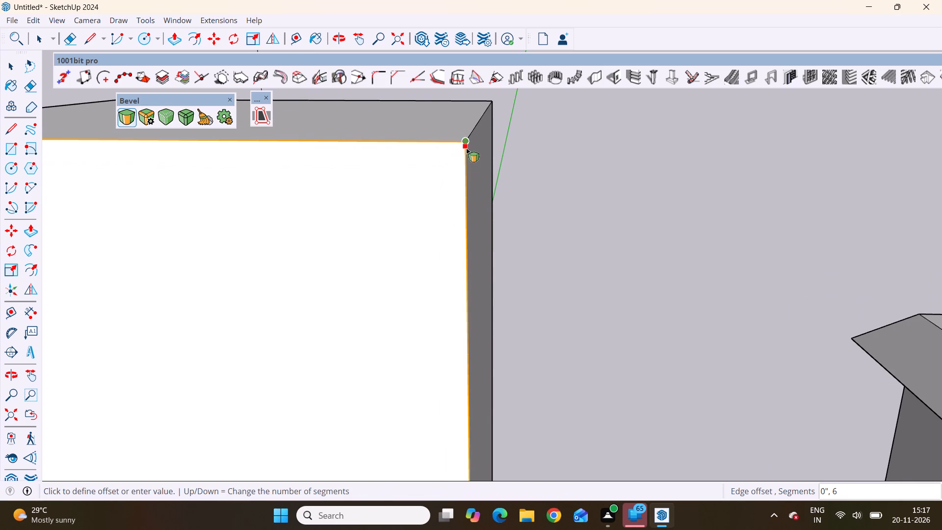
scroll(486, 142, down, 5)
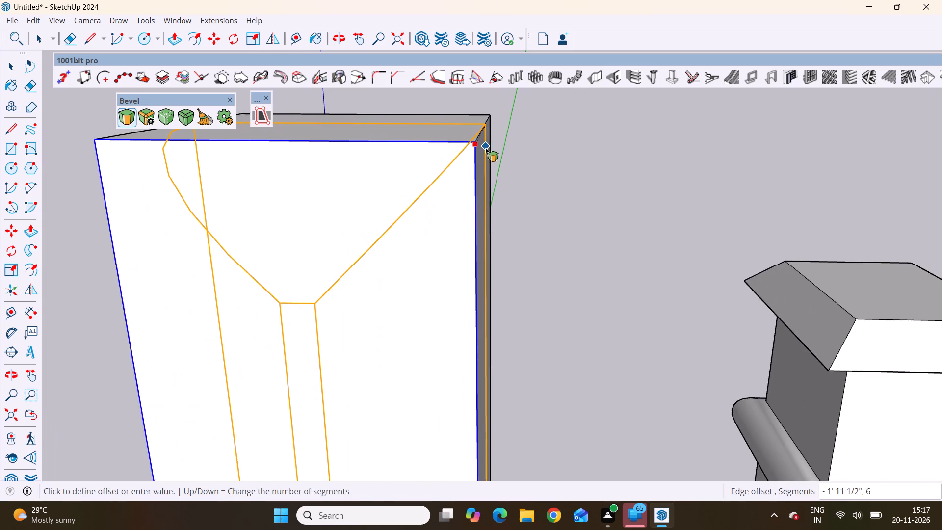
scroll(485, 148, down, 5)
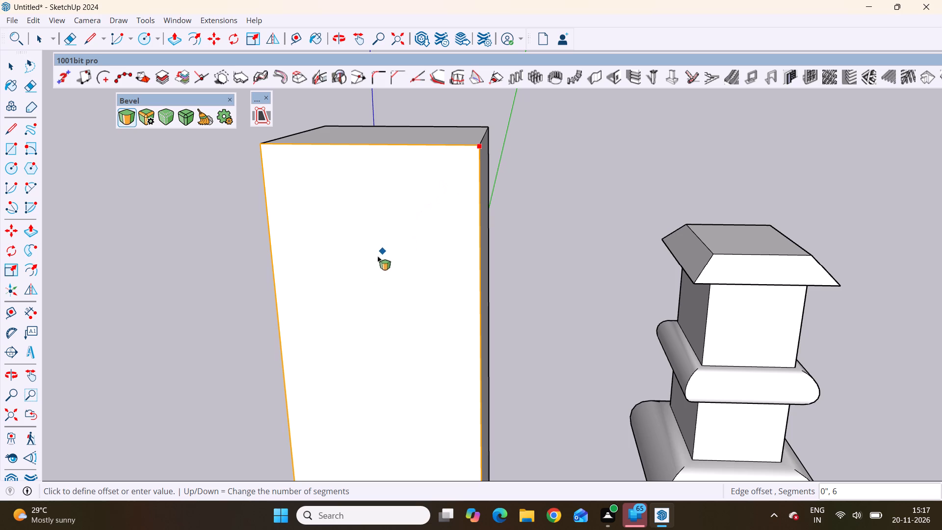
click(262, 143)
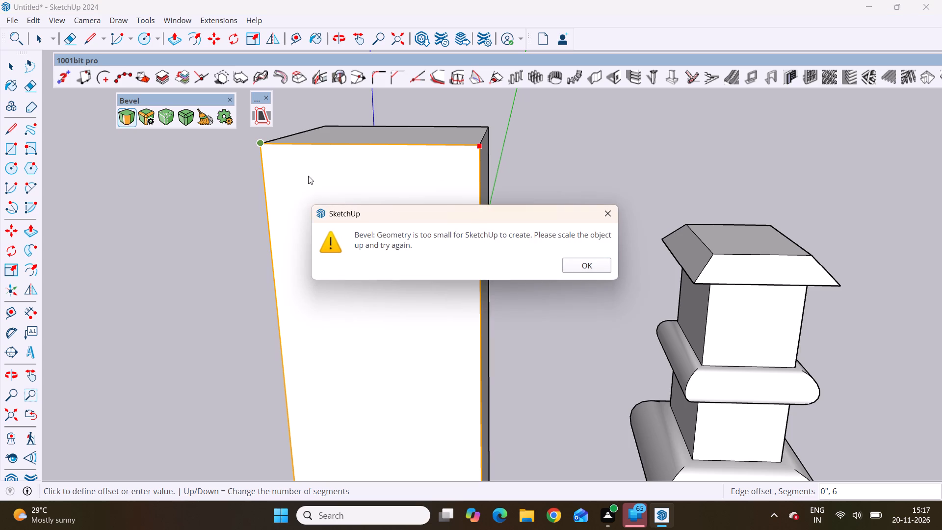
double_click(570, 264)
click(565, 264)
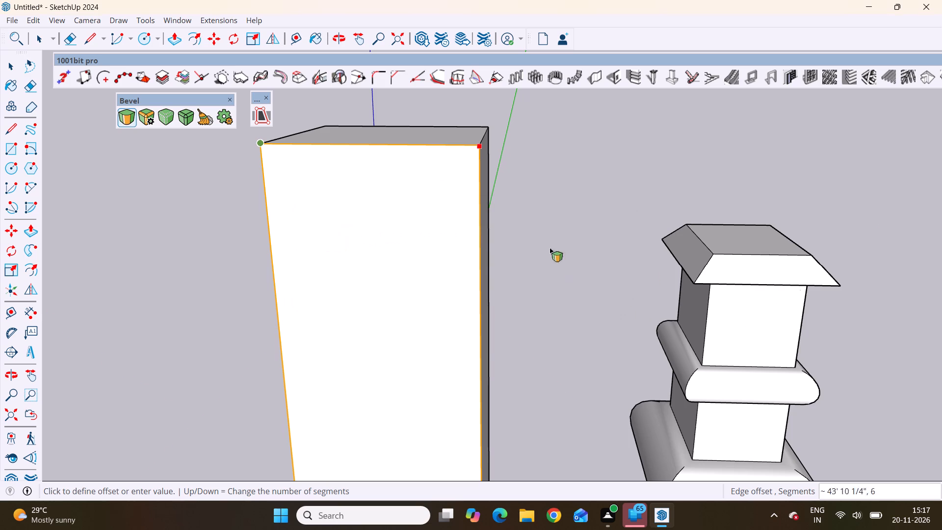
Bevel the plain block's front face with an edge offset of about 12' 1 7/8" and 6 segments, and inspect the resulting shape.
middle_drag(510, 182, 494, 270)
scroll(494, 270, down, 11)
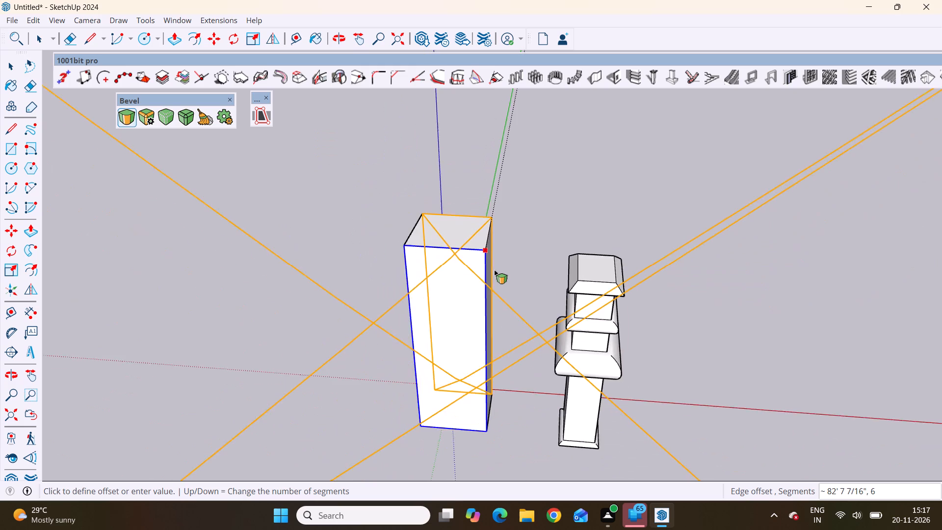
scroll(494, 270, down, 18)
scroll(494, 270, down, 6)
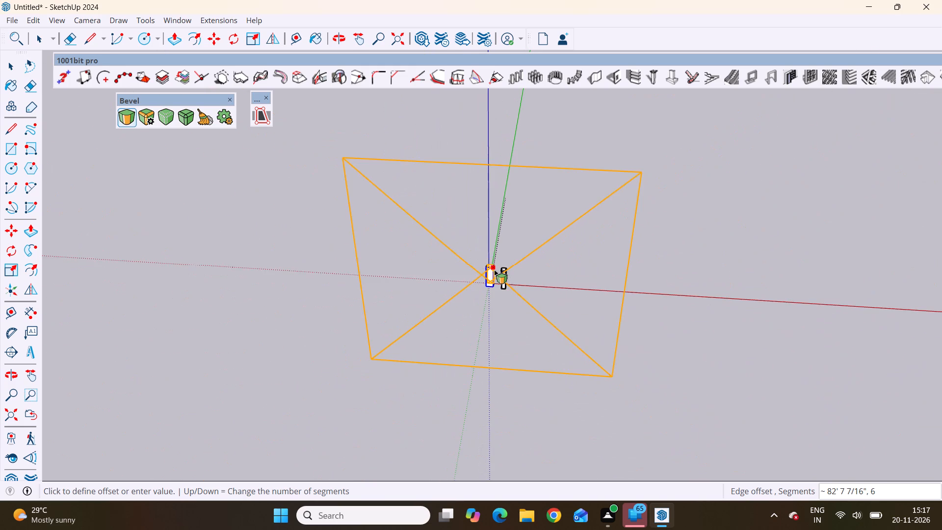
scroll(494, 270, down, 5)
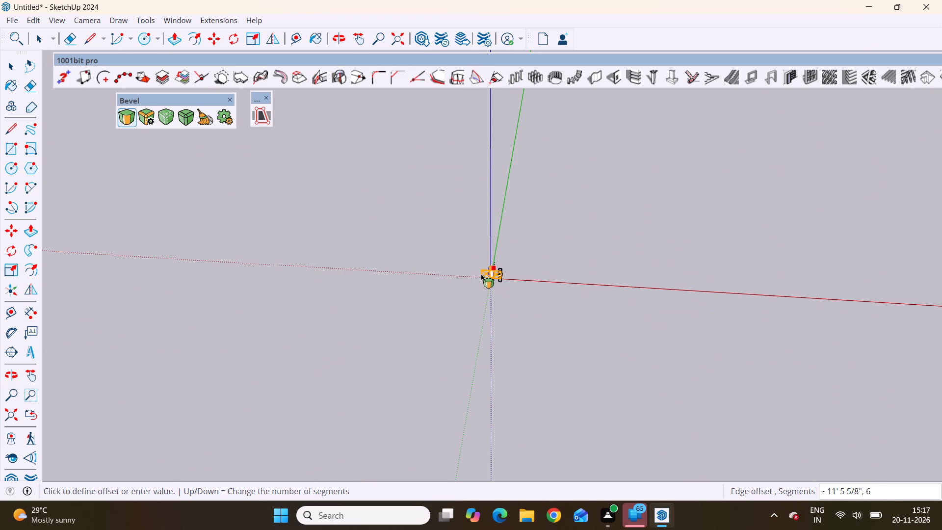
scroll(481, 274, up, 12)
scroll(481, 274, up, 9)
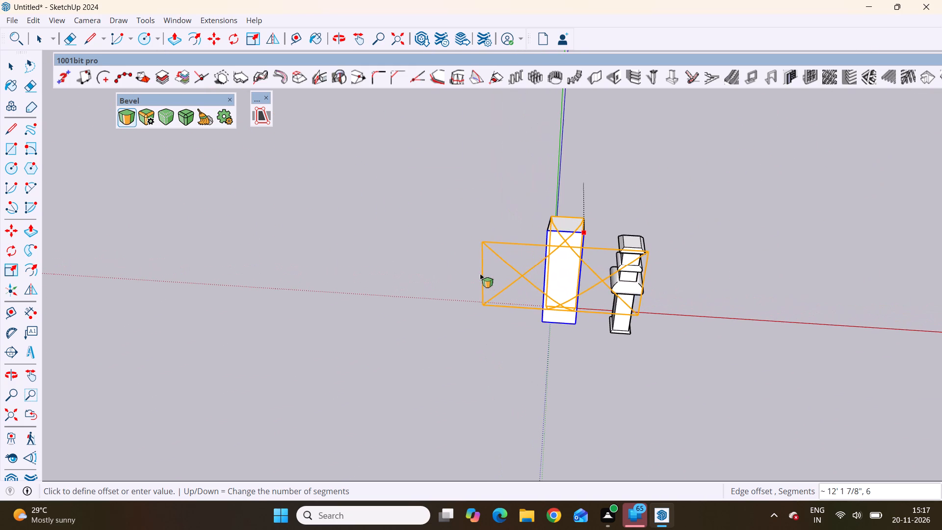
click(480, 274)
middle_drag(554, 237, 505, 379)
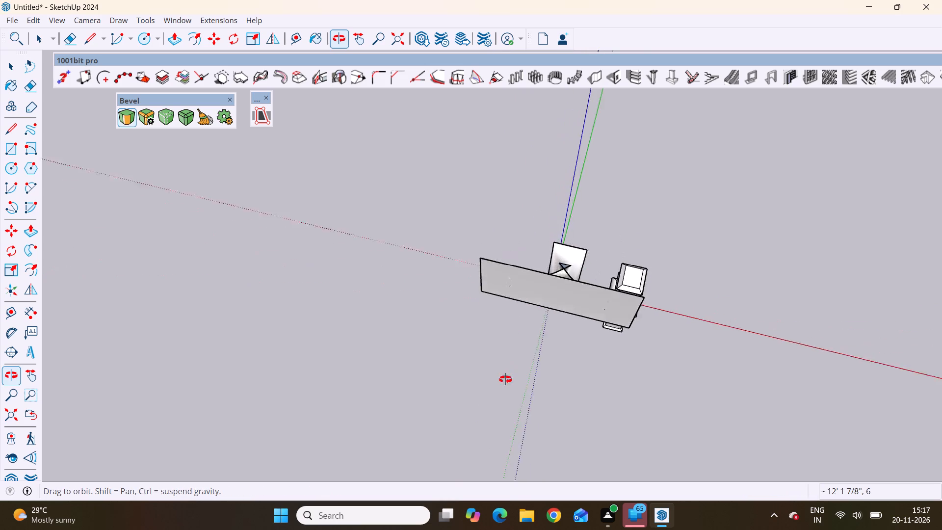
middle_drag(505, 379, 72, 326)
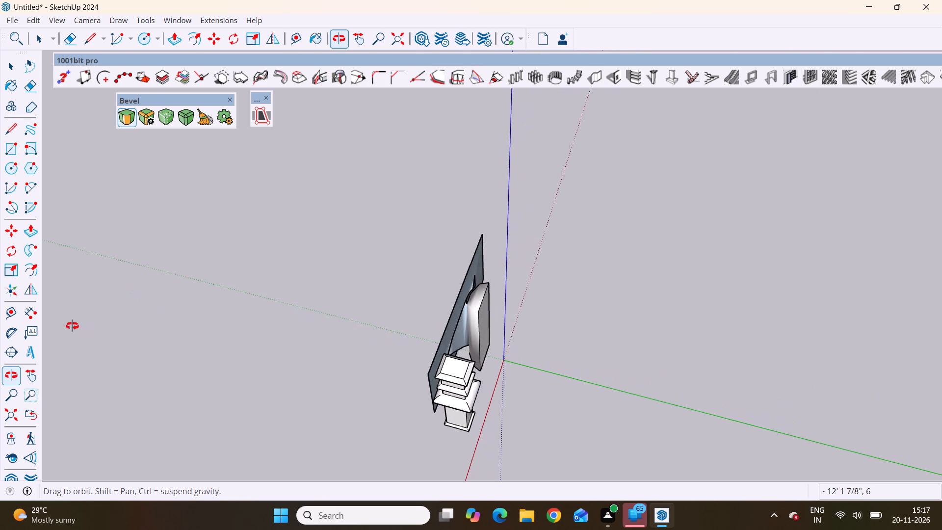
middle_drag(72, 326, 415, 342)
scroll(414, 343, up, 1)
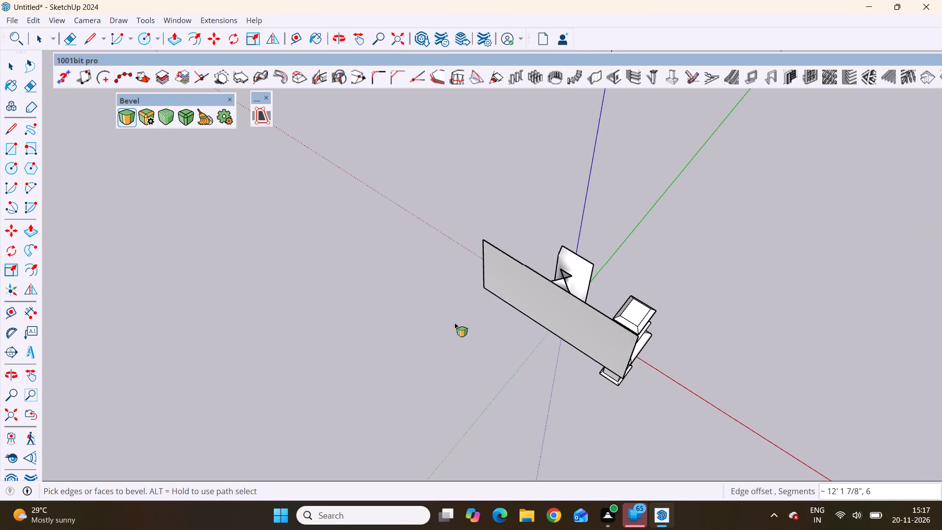
Delete the bevelled block's oversized panel and its remaining upright face, keeping only the moulded column.
key(space)
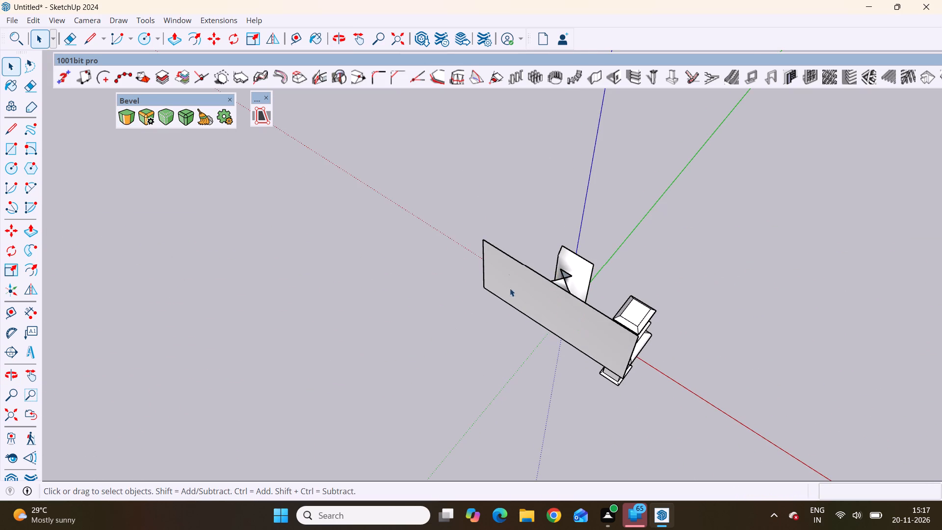
click(523, 291)
click(524, 296)
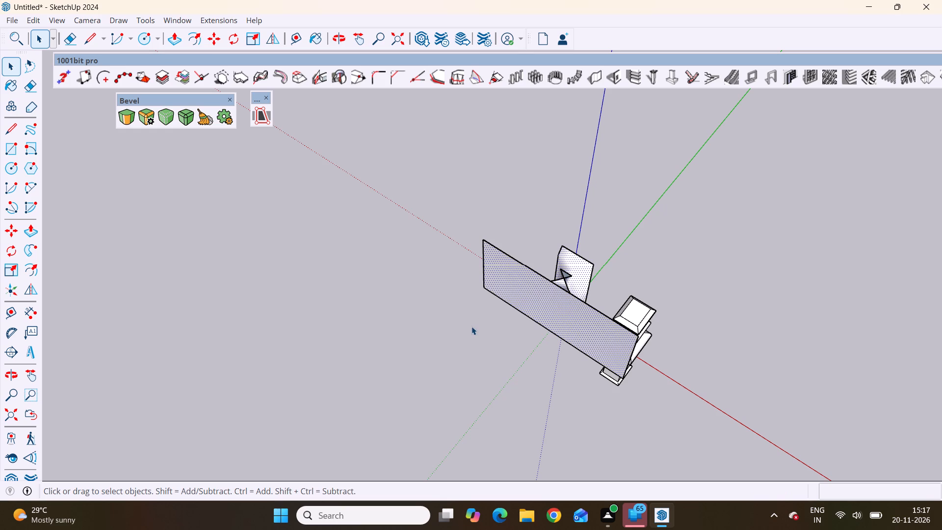
key(Delete)
middle_drag(581, 301, 294, 232)
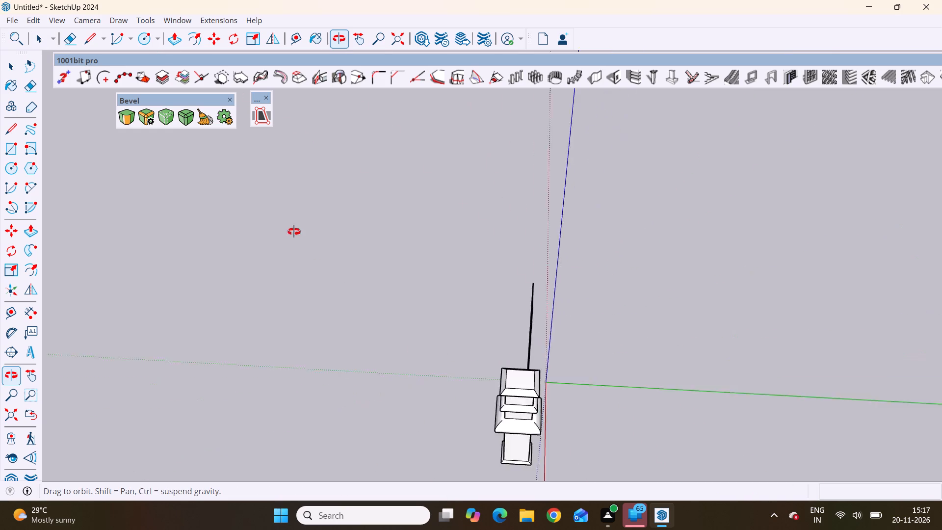
middle_drag(294, 232, 840, 215)
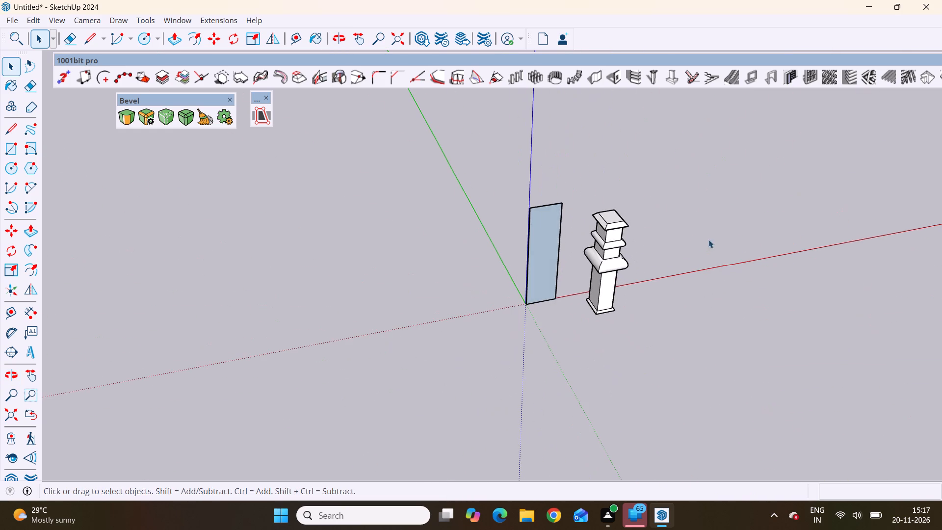
scroll(565, 230, up, 6)
triple_click(556, 230)
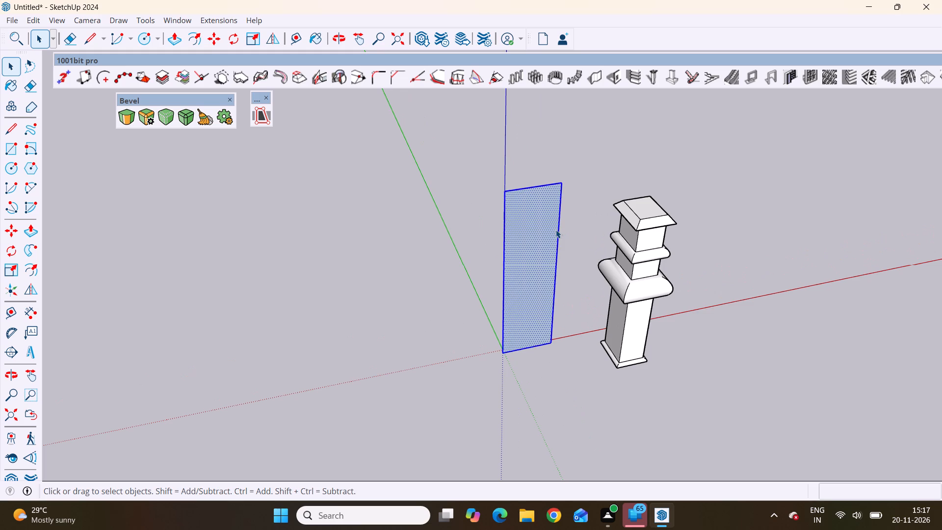
key(Delete)
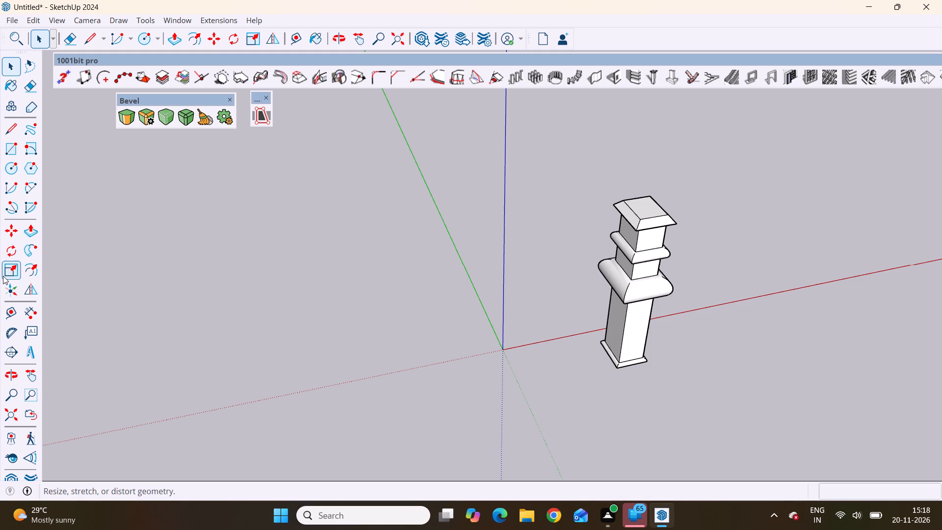
Start the Move tool.
click(18, 236)
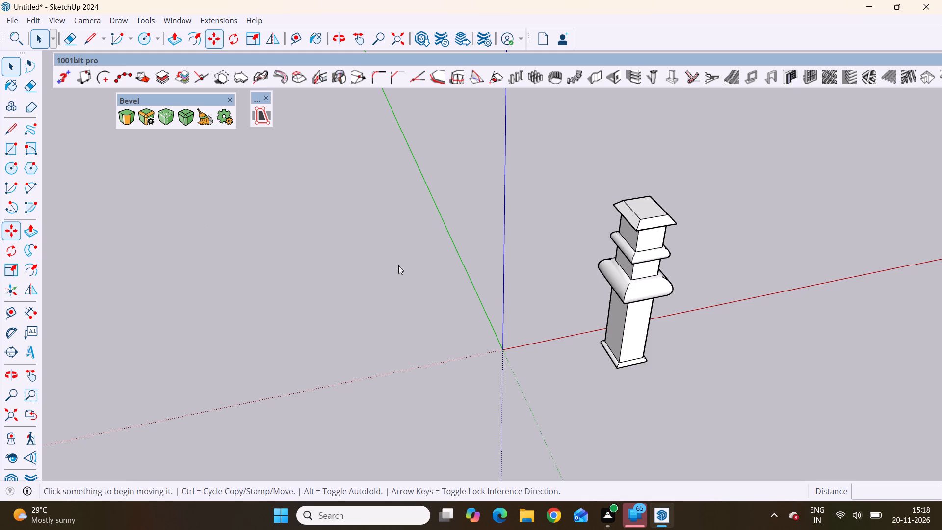
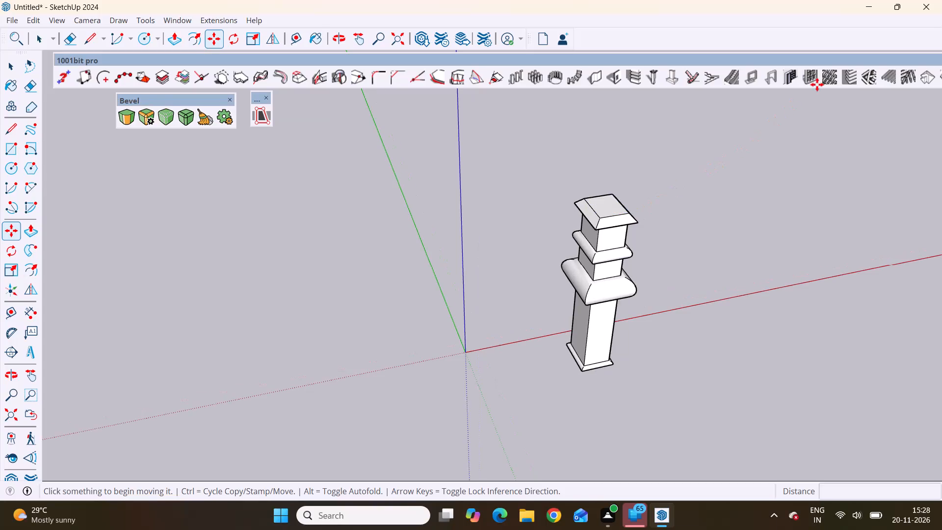
Close the untitled model containing the moulded column.
click(941, 0)
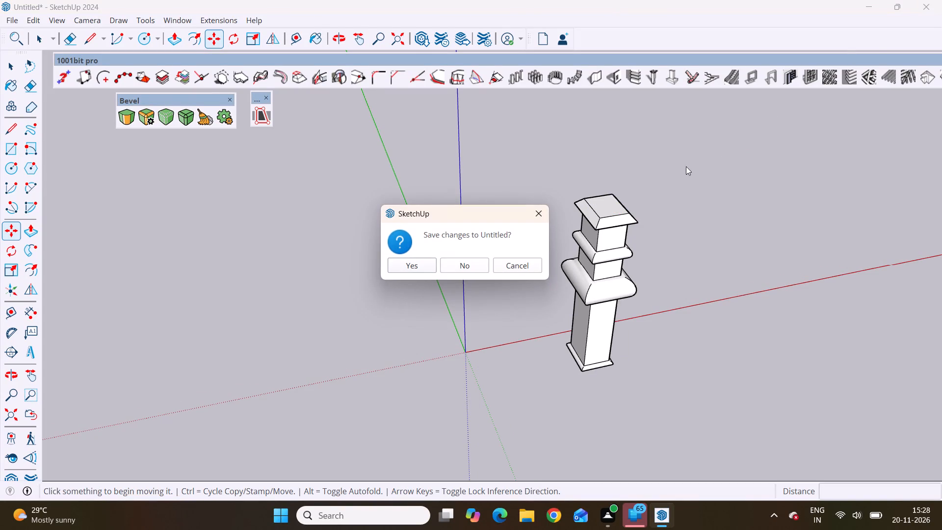
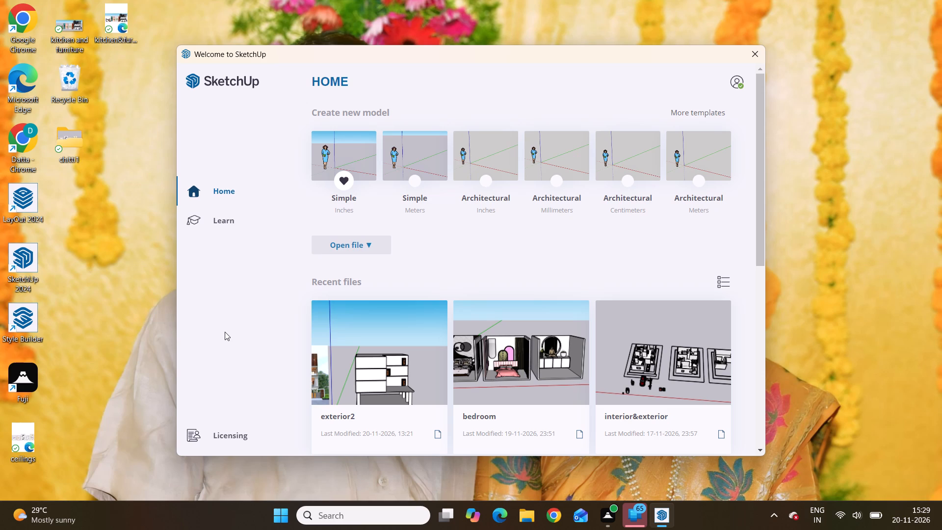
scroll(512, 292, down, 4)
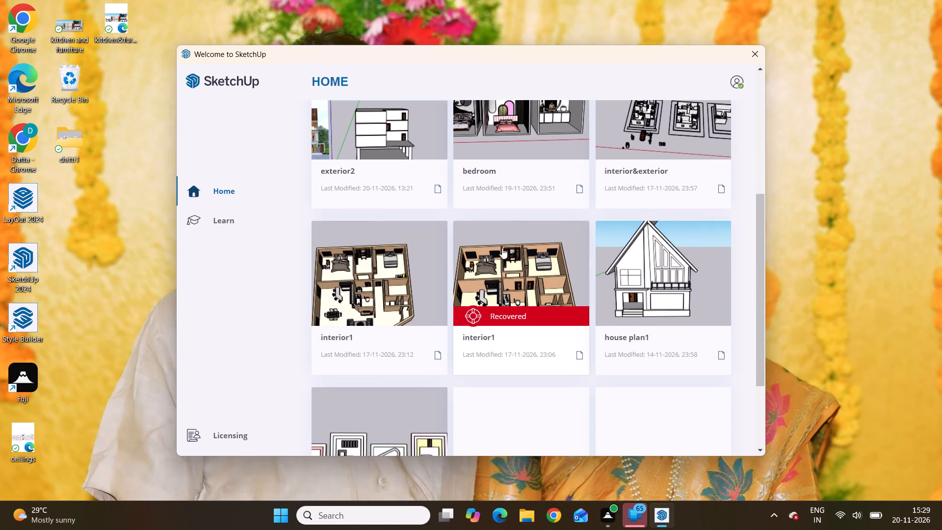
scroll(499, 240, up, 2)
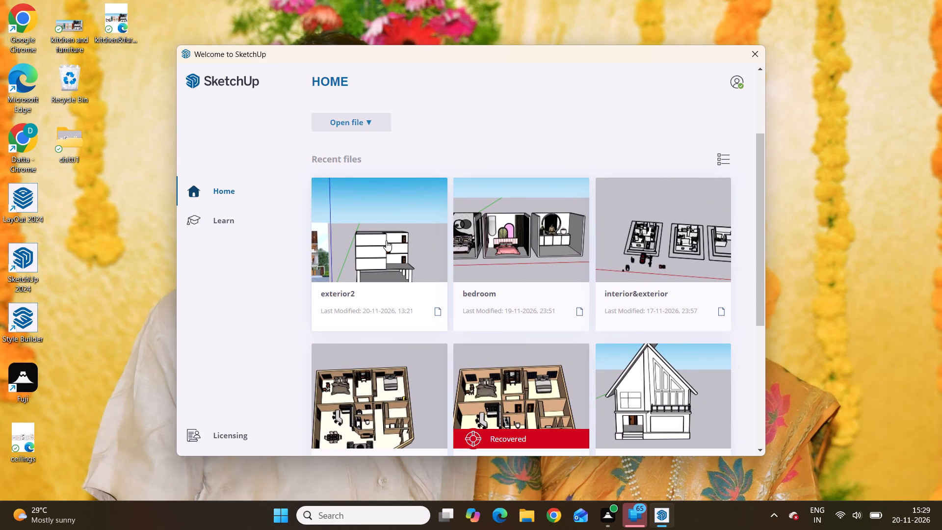
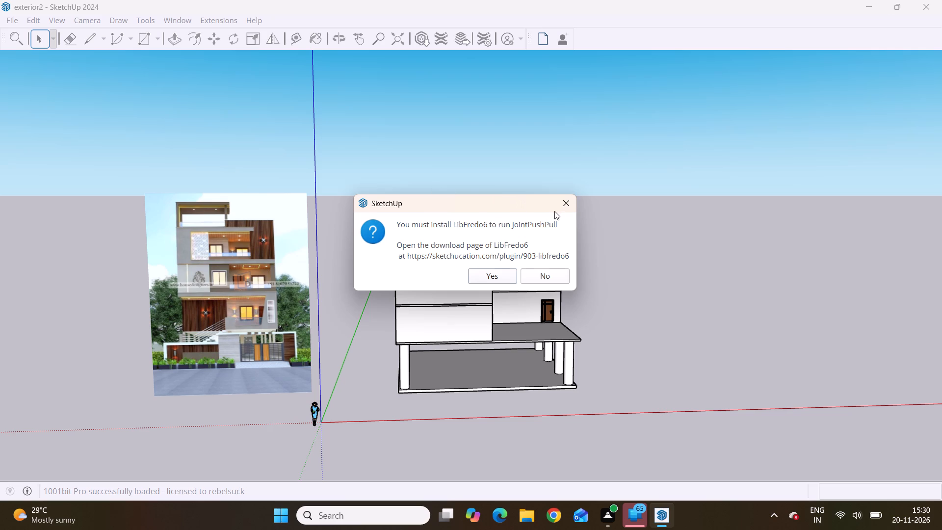
Dismiss the LibFredo6 download prompt and close the Extension Errors window.
click(570, 210)
scroll(524, 252, up, 3)
scroll(497, 321, up, 4)
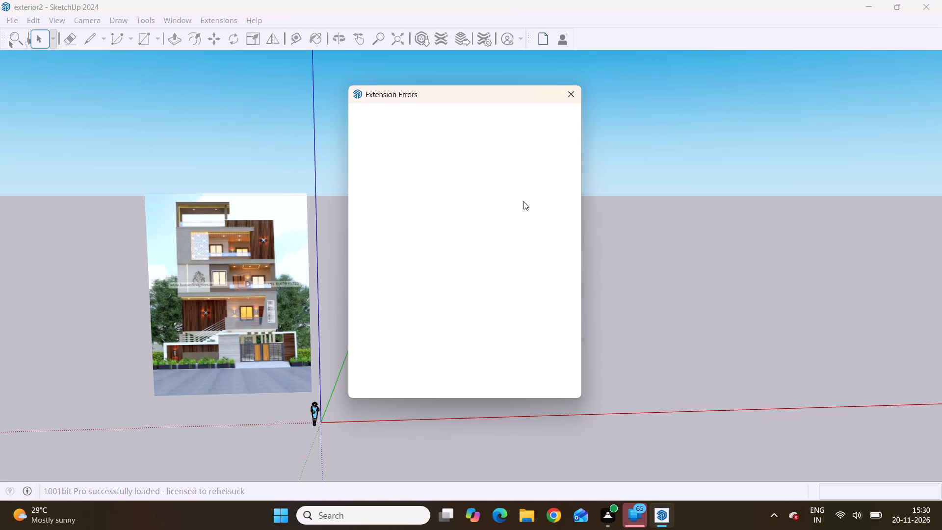
click(570, 96)
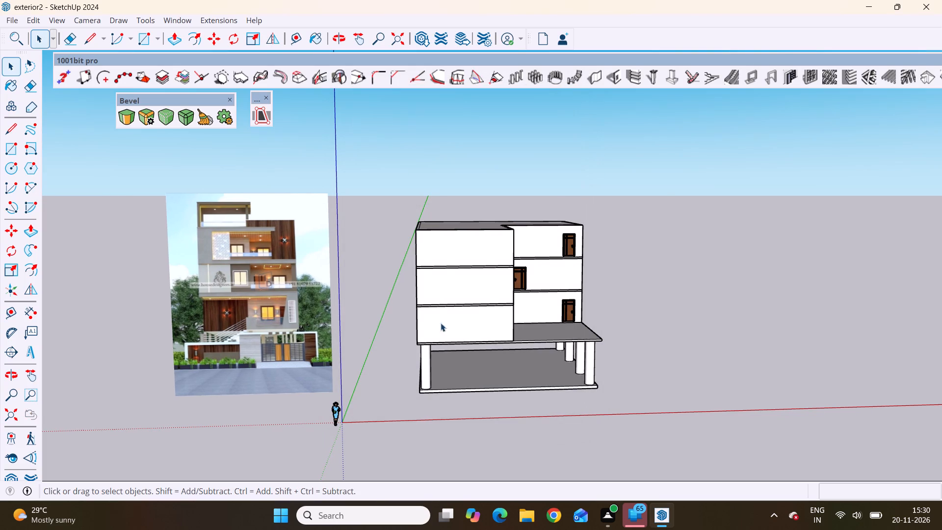
Open the group of the storey directly above the columns for editing and select its recessed wall face beside the door.
double_click(543, 306)
click(543, 306)
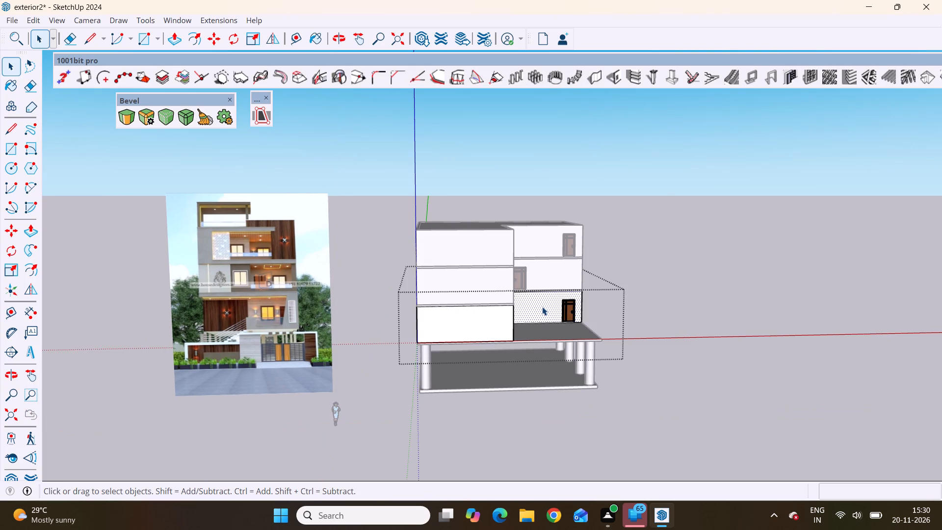
scroll(542, 306, up, 9)
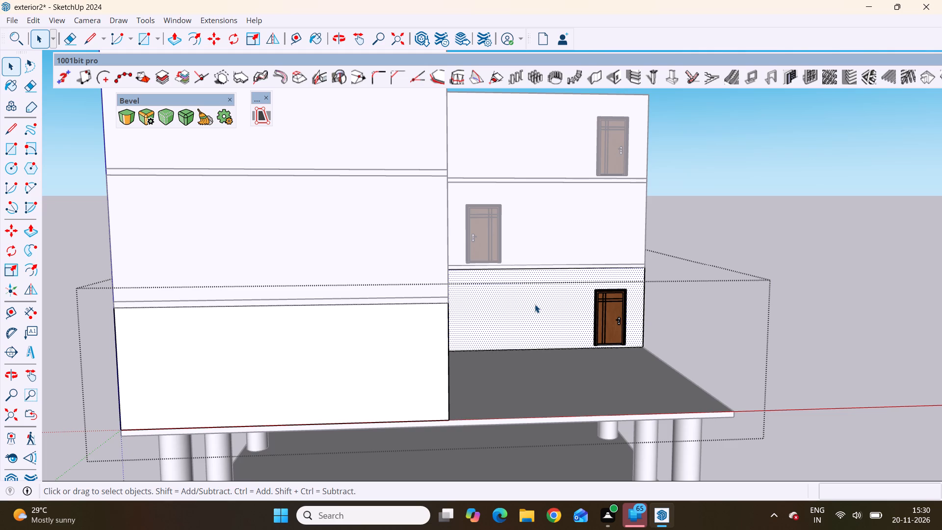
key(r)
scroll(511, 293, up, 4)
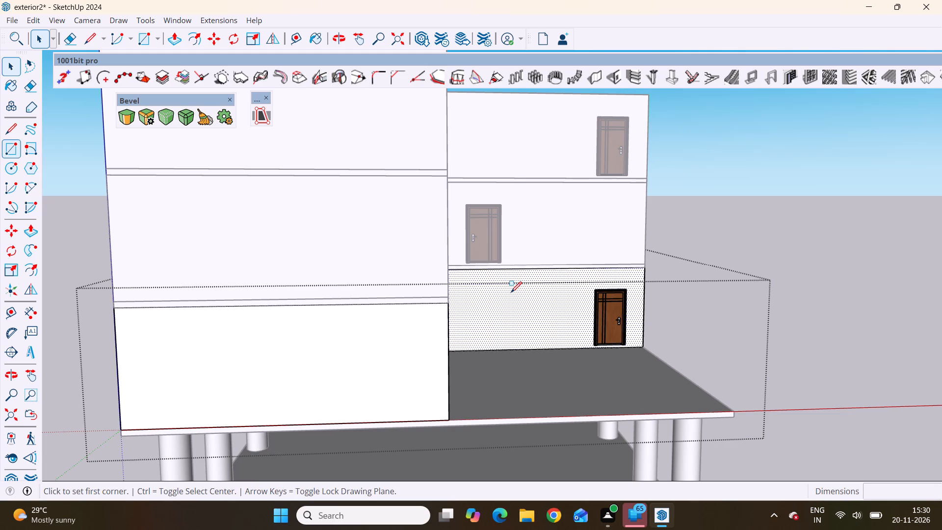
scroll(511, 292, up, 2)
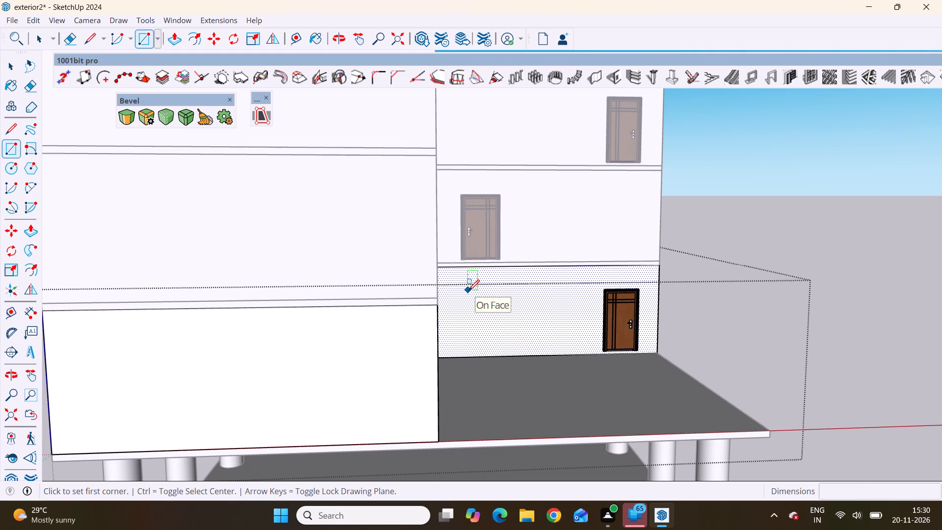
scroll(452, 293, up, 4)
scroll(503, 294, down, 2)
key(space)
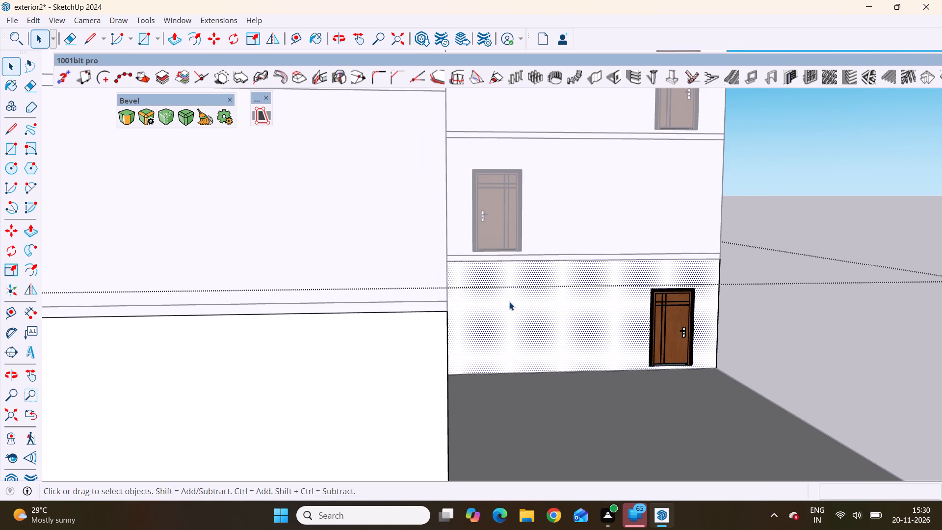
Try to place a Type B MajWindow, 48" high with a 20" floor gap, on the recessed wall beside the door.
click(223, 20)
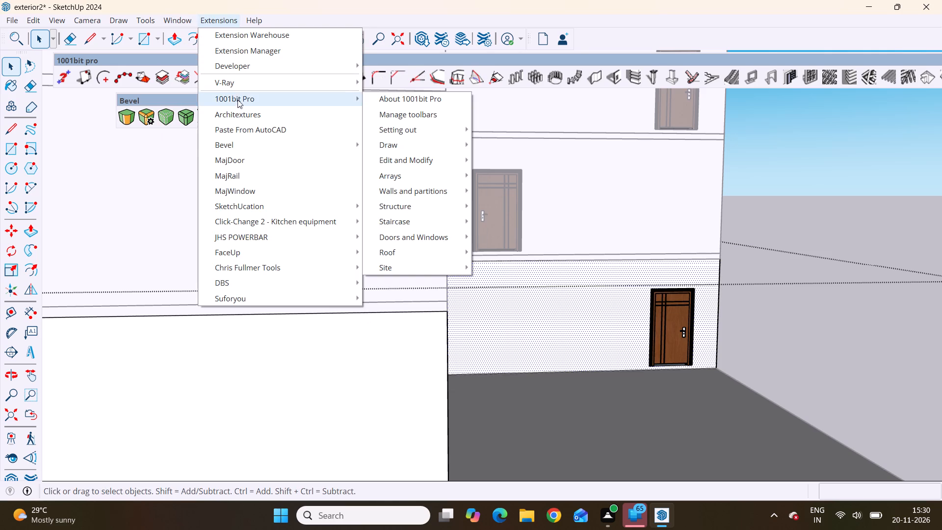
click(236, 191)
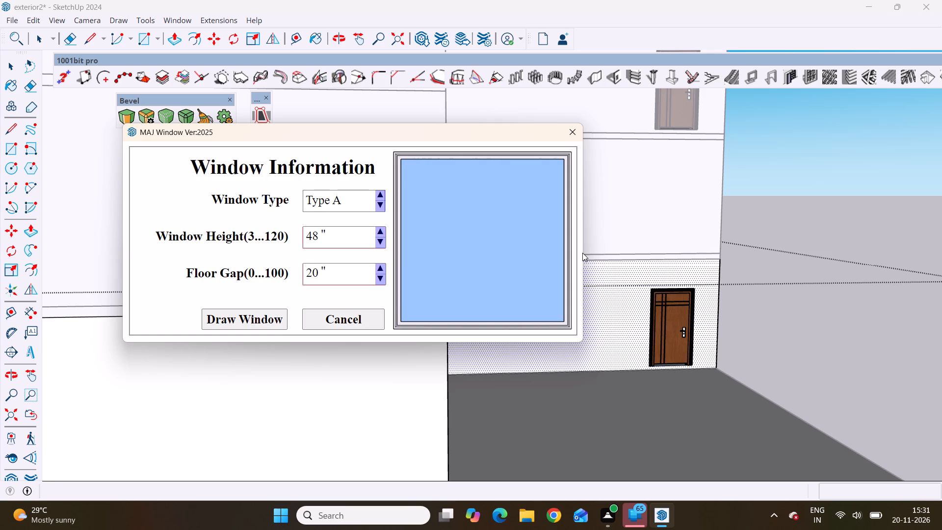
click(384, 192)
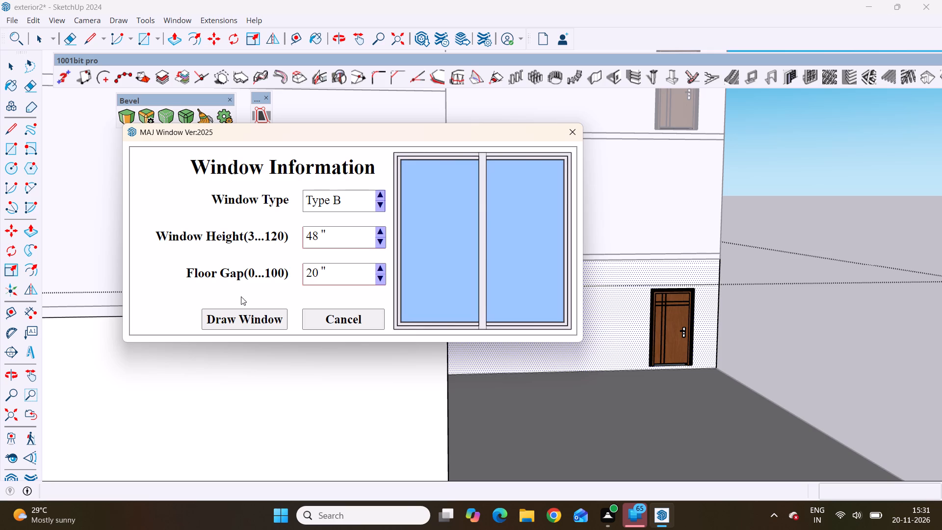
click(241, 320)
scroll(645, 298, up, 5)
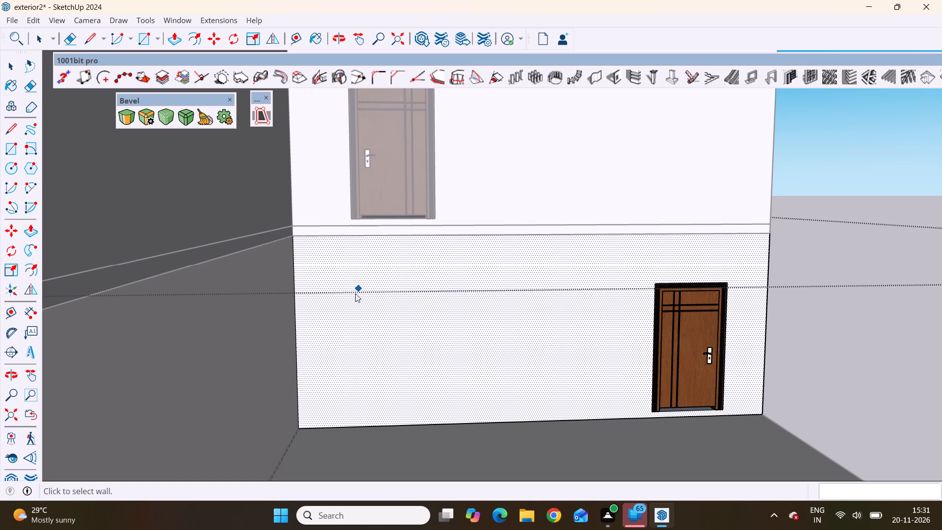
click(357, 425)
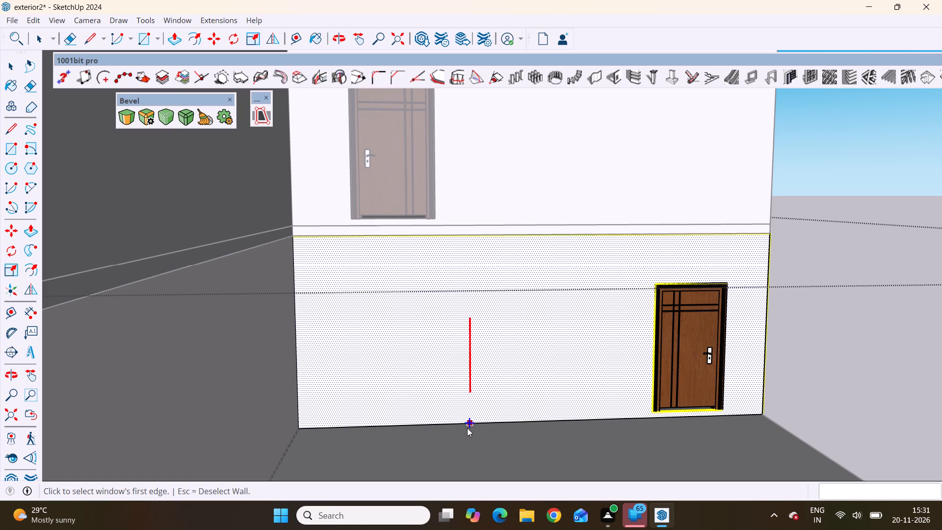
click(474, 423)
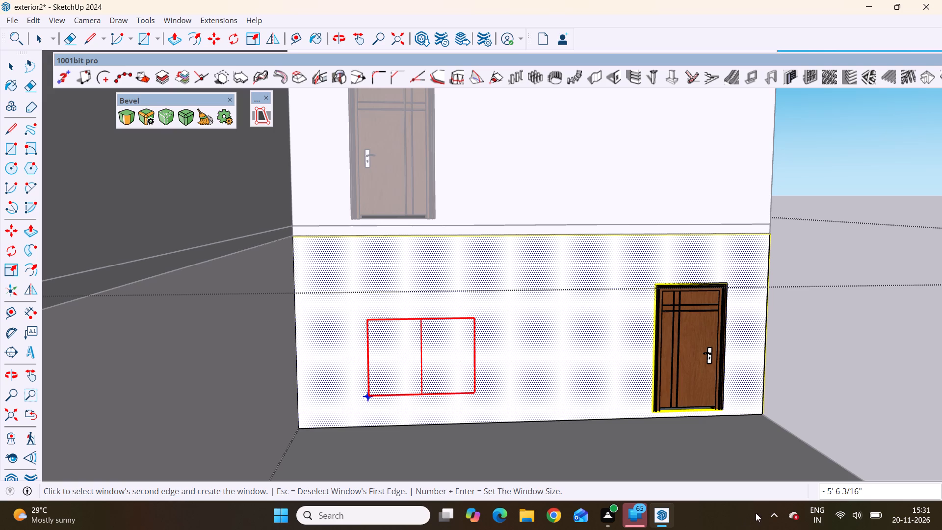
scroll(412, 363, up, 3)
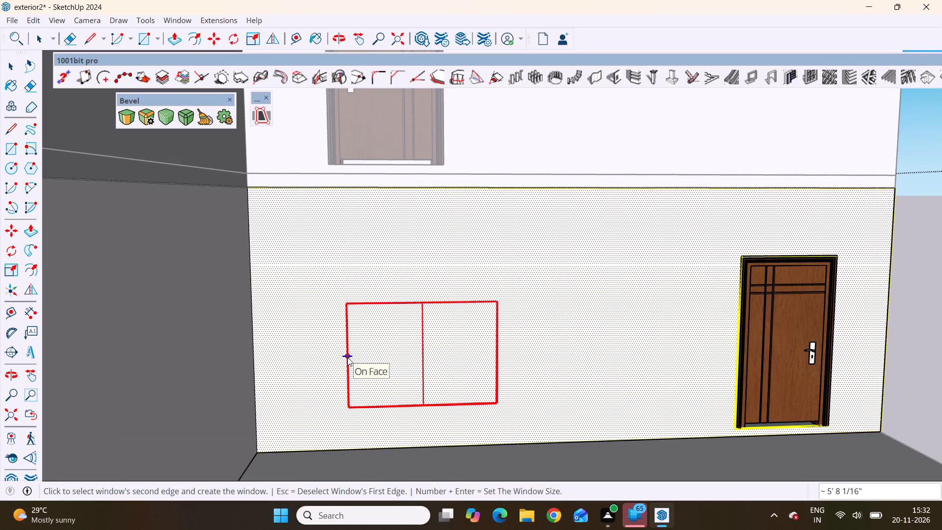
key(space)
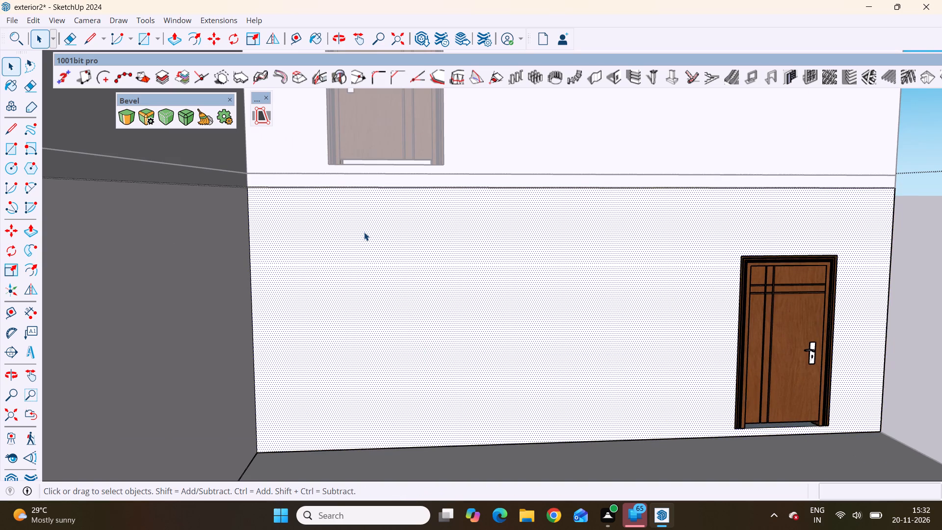
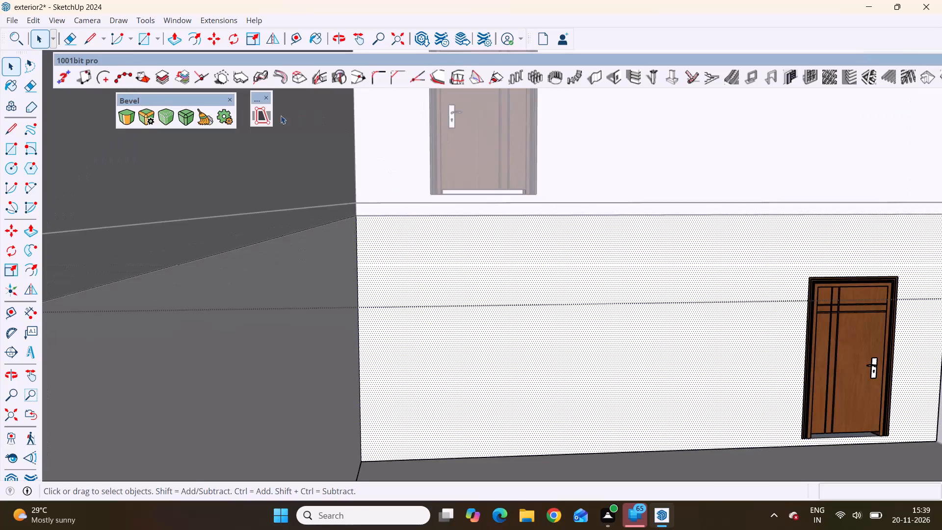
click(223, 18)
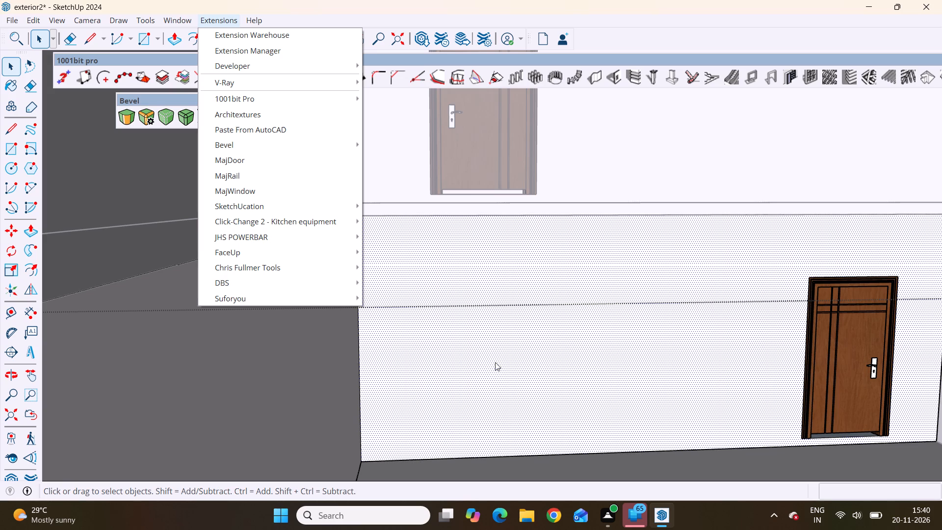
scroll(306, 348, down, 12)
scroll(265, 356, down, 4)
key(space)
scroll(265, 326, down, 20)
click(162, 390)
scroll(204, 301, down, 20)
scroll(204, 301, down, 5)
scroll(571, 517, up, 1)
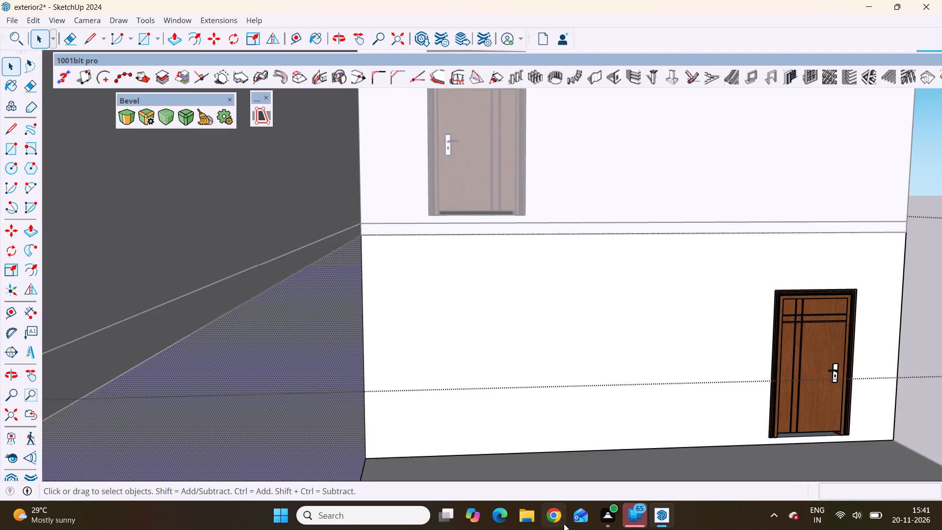
Close the group of the storey above the columns to return to editing the whole model.
scroll(564, 524, down, 20)
scroll(564, 524, down, 6)
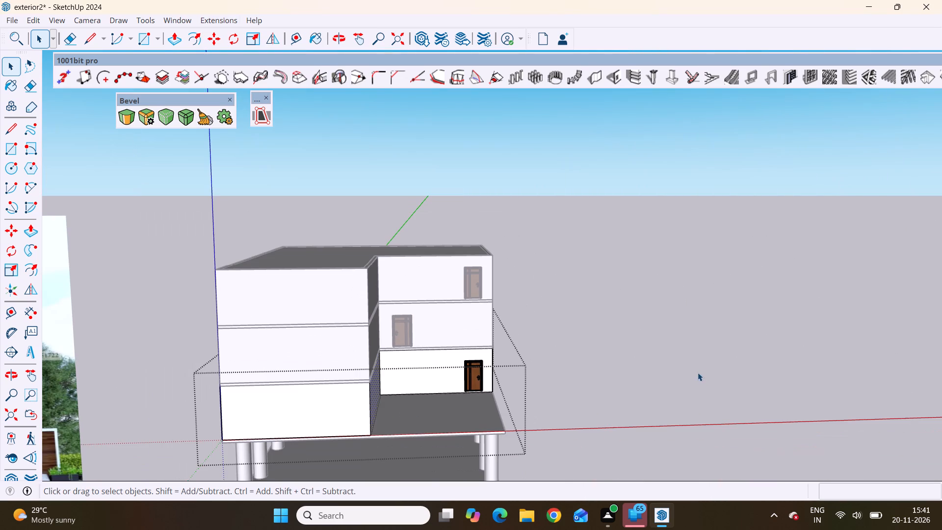
click(650, 357)
Draw a freehand rectangle flat on the ground in the empty area beside the house, opposite the reference image.
scroll(520, 411, up, 2)
middle_drag(510, 381, 526, 375)
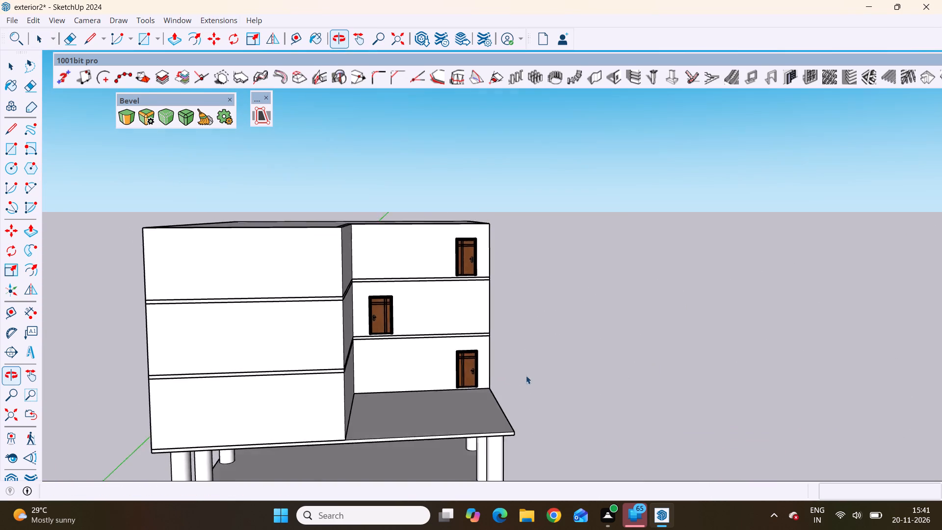
middle_drag(526, 375, 525, 375)
scroll(526, 375, up, 1)
scroll(458, 300, down, 10)
middle_drag(493, 344, 456, 412)
scroll(562, 394, up, 1)
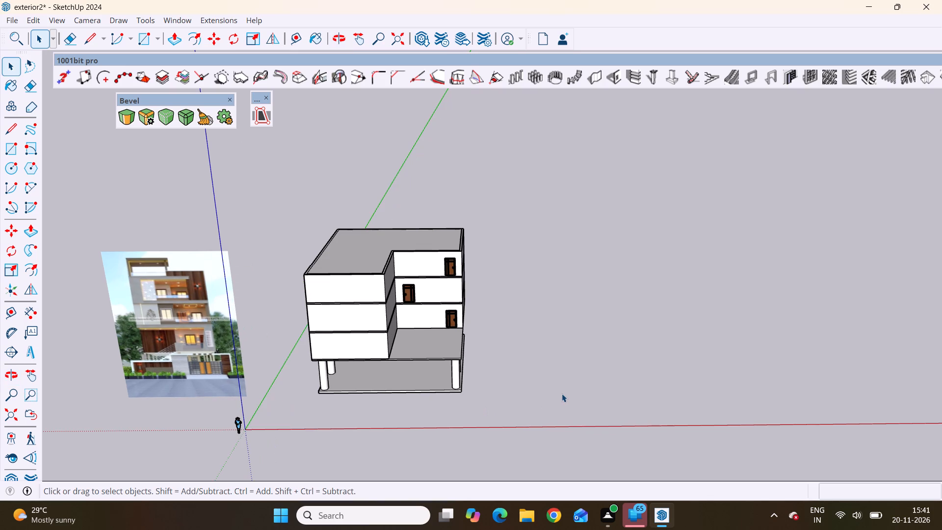
key(r)
click(532, 338)
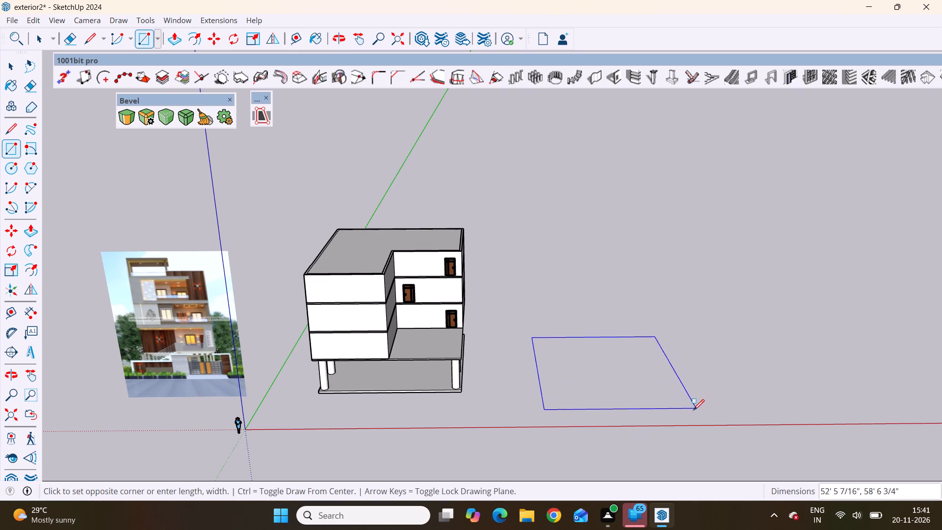
click(666, 410)
key(space)
Push/Pull the new ground rectangle beside the house upward into a separate box.
click(576, 379)
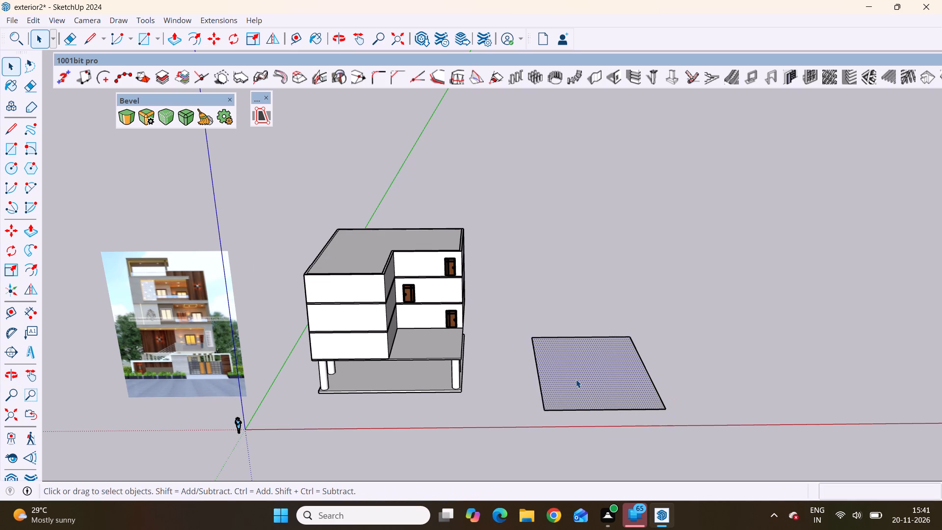
key(p)
click(576, 378)
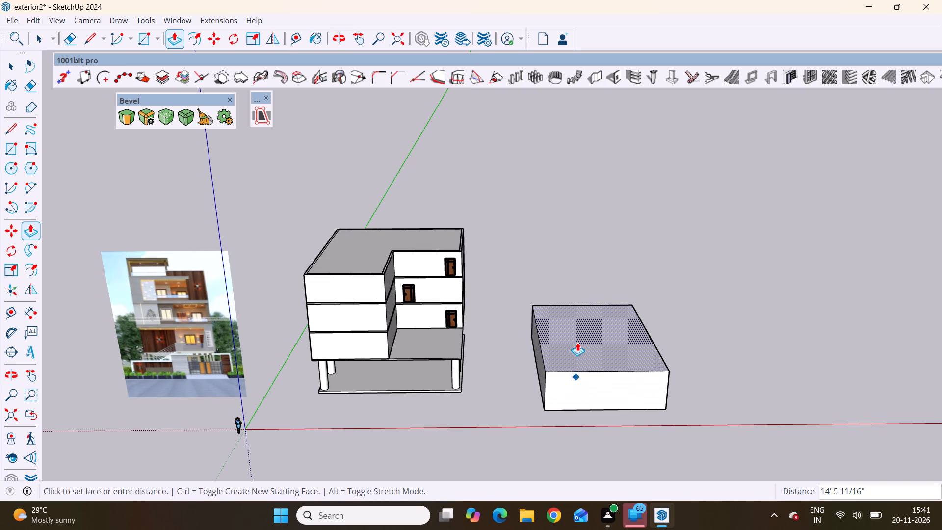
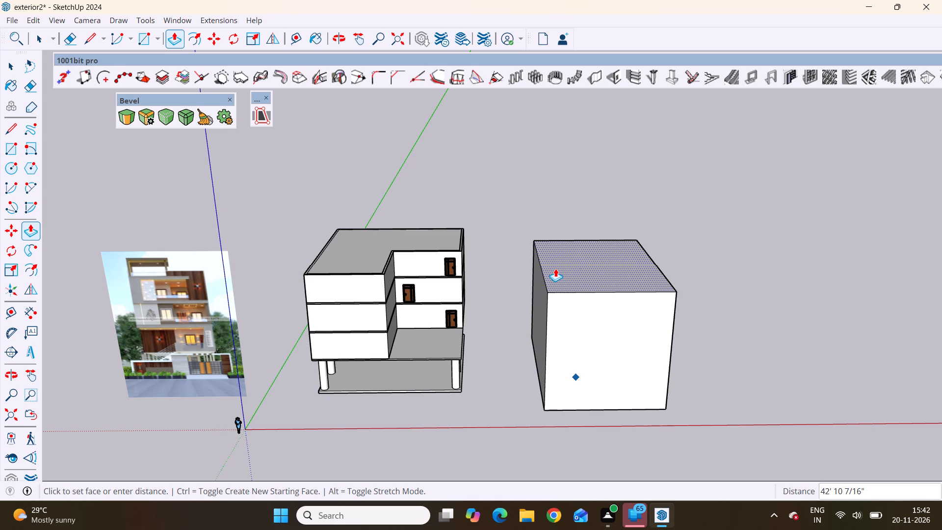
Finish the separate box beside the house at a height of 46'.
click(387, 272)
Draw a rectangle of about 29' by 27' centrally on the front face of the separate box.
scroll(573, 294, down, 3)
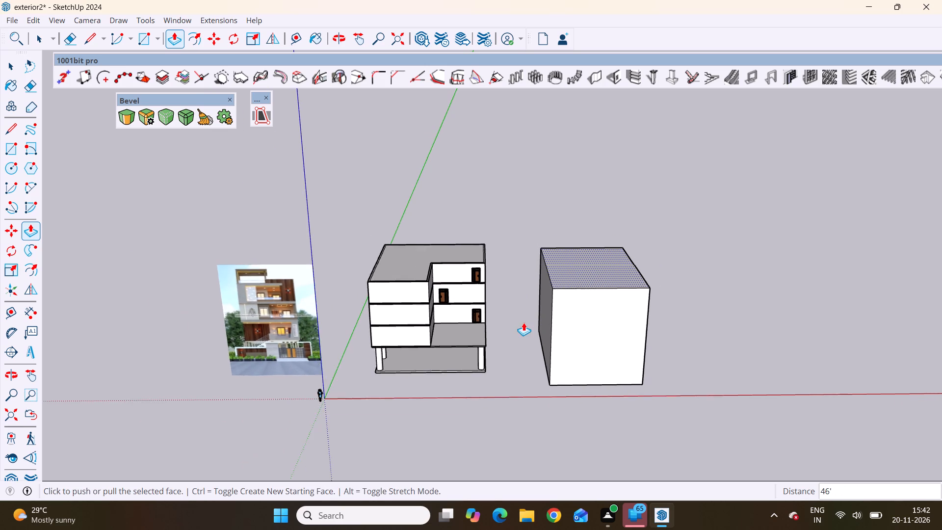
scroll(523, 322, down, 2)
key(space)
double_click(586, 328)
scroll(569, 347, up, 3)
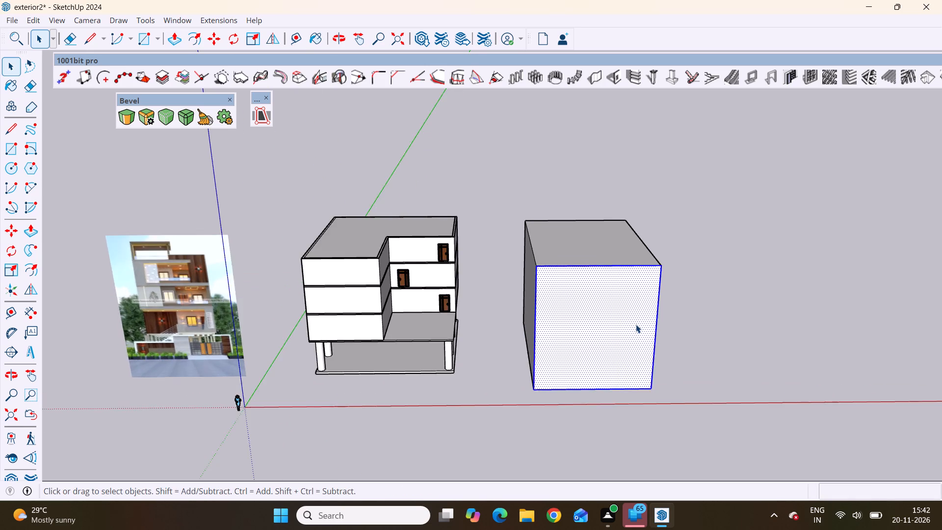
scroll(636, 324, up, 5)
click(597, 336)
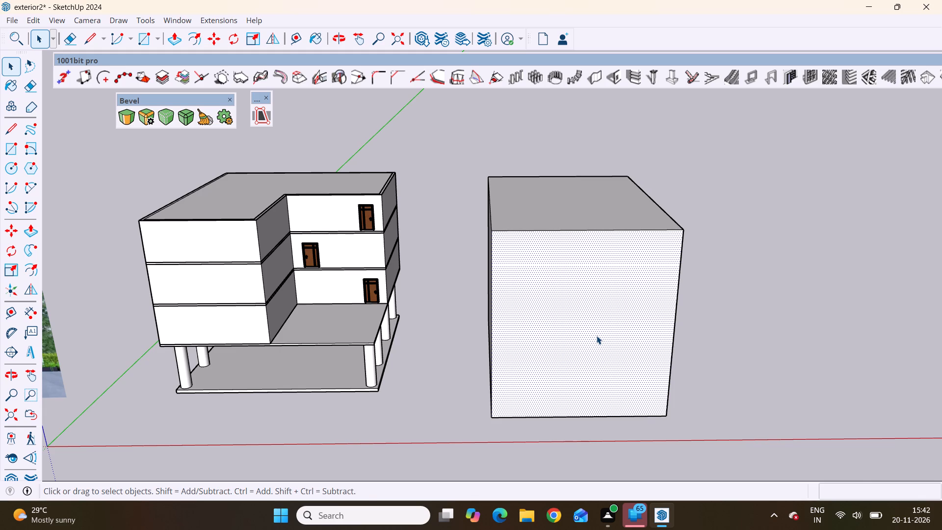
key(r)
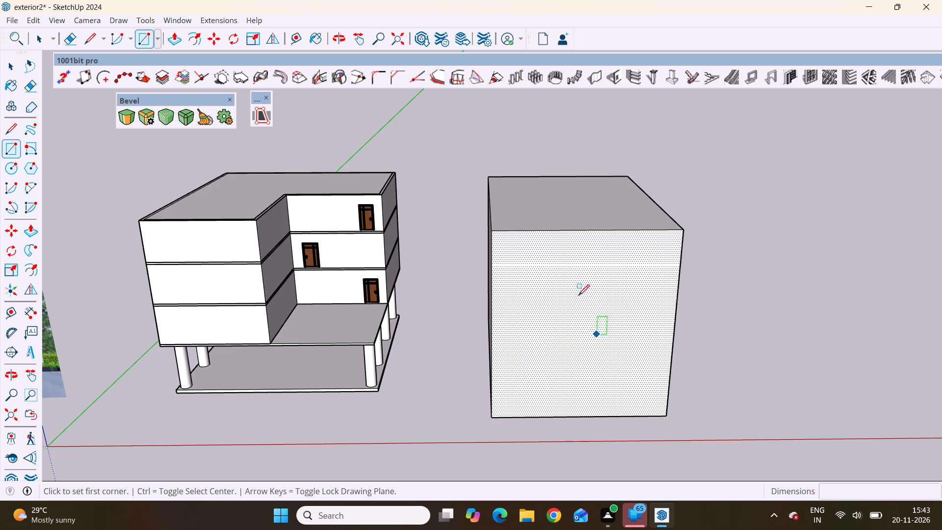
click(523, 268)
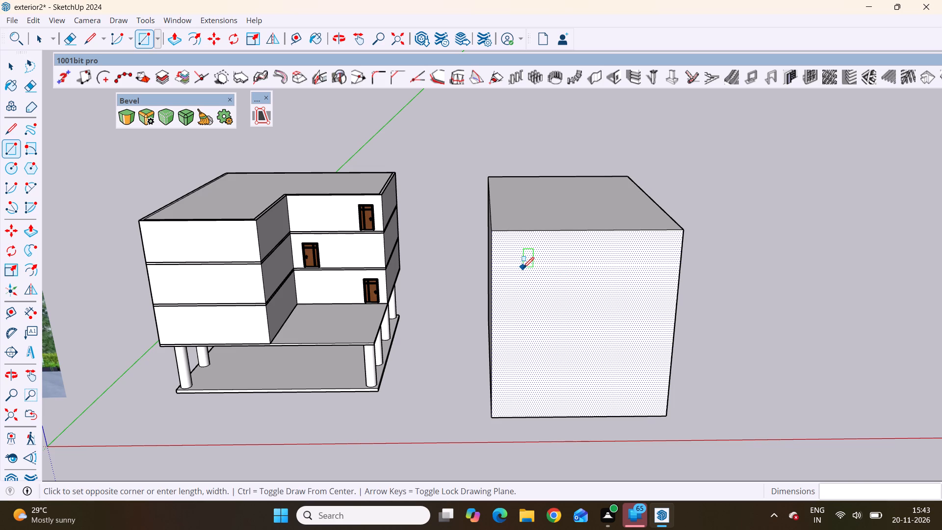
click(637, 385)
Push/Pull the rectangle on the box's front face inward about 98' 11", past the rear of the box.
scroll(592, 367, down, 6)
key(space)
click(593, 331)
scroll(583, 335, up, 4)
double_click(583, 335)
click(582, 336)
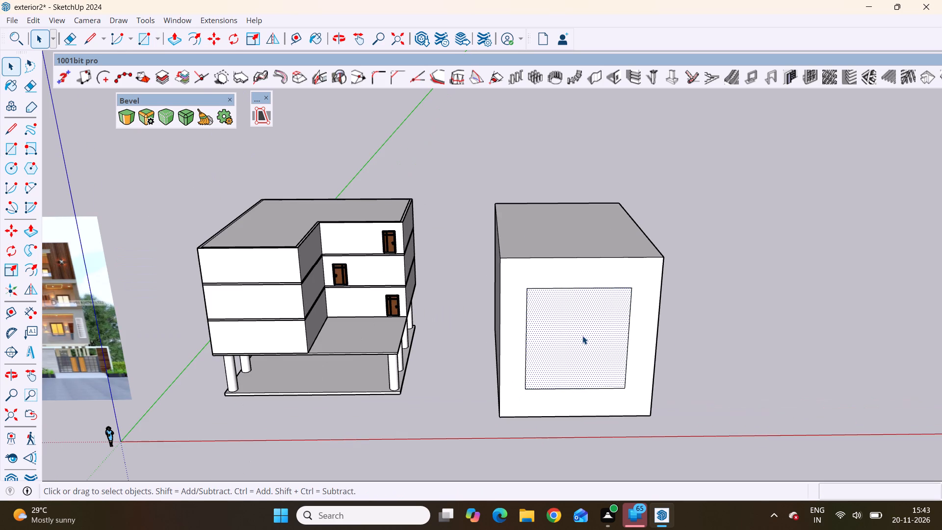
key(p)
click(582, 336)
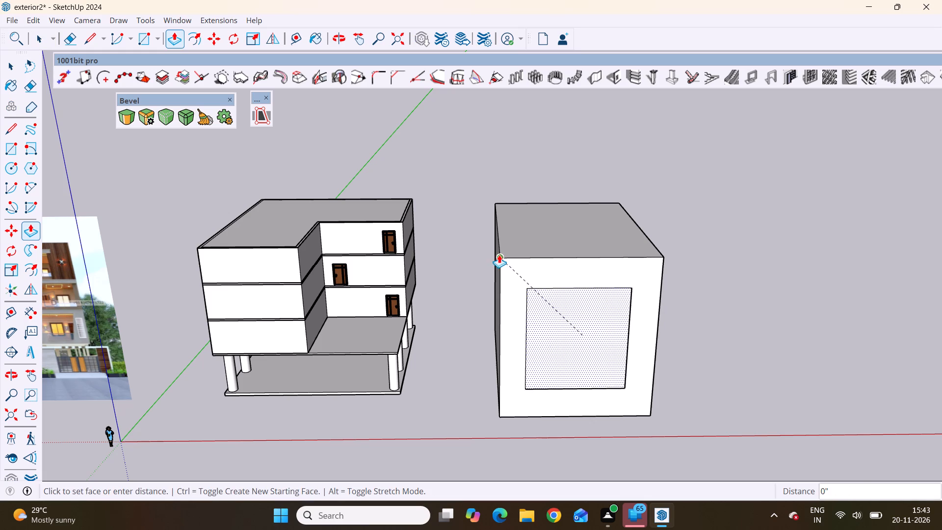
scroll(499, 218, up, 1)
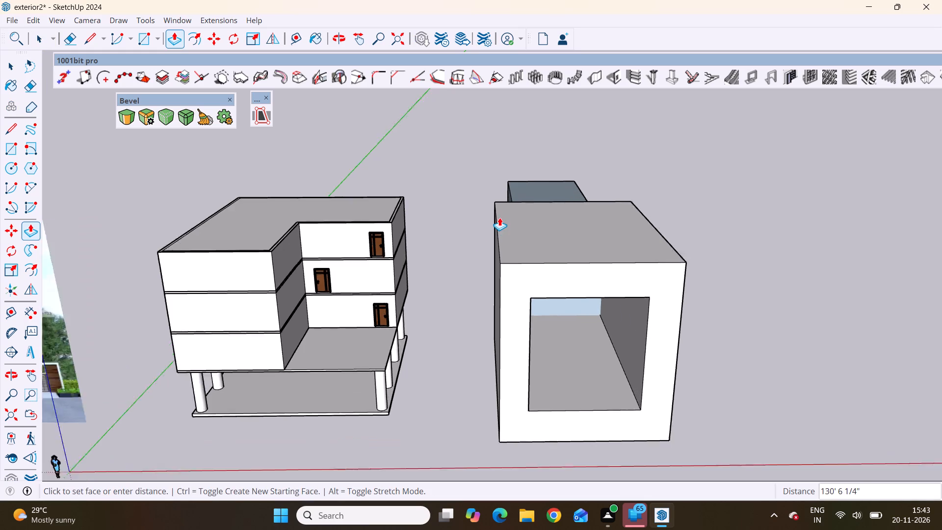
scroll(499, 217, up, 4)
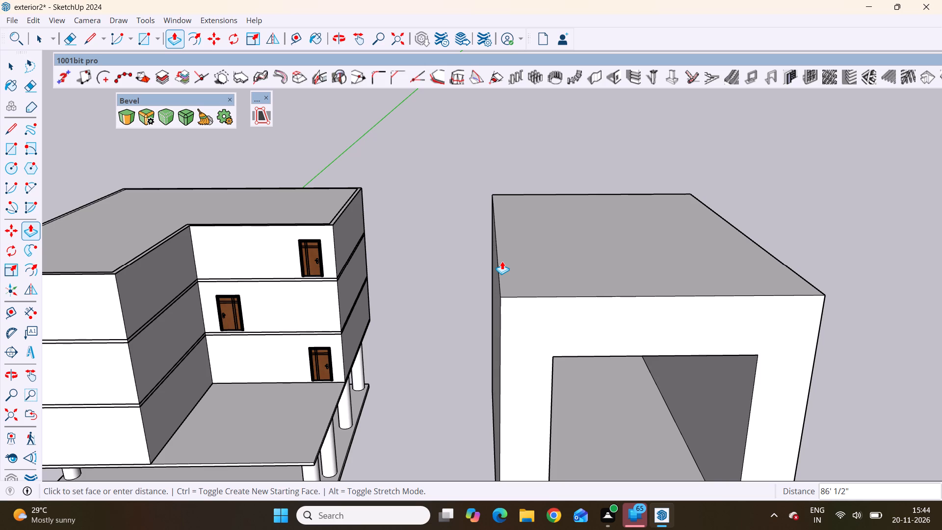
scroll(499, 264, down, 13)
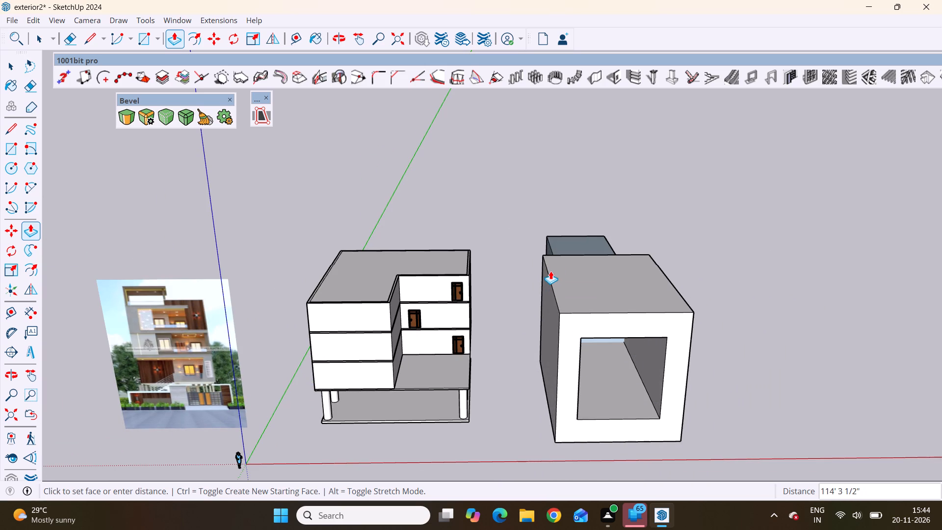
scroll(550, 270, up, 20)
scroll(550, 270, up, 3)
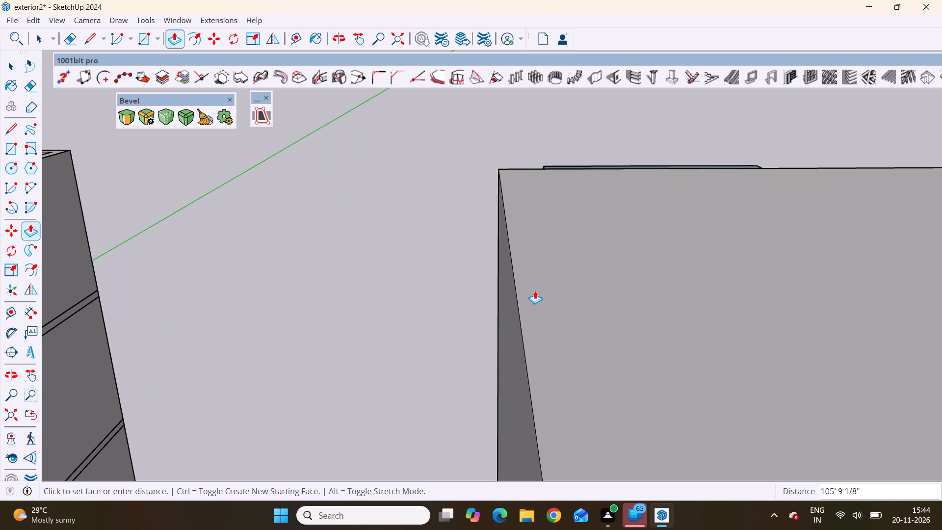
click(508, 300)
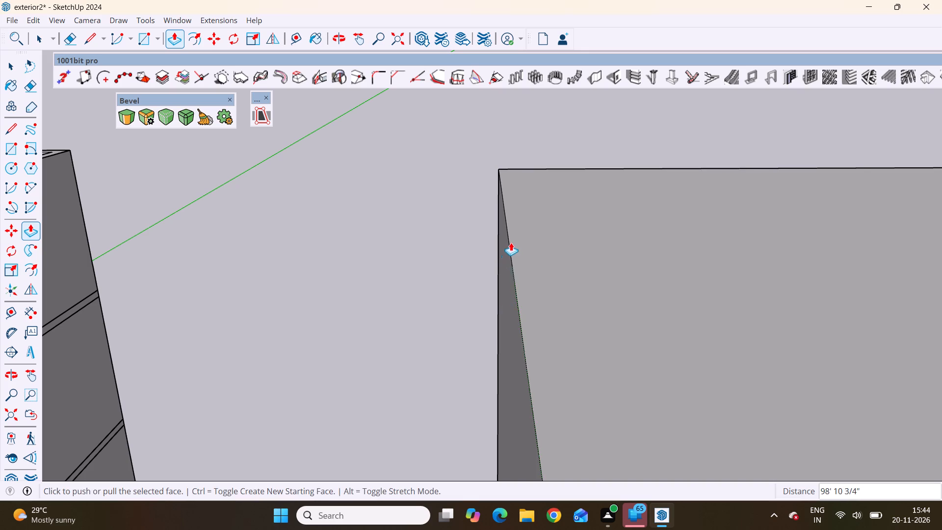
Push/Pull the end face of the block protruding behind the box about 39' 10" back to the rear face, leaving a through opening.
scroll(512, 242, down, 6)
middle_drag(540, 290, 886, 359)
scroll(669, 293, down, 7)
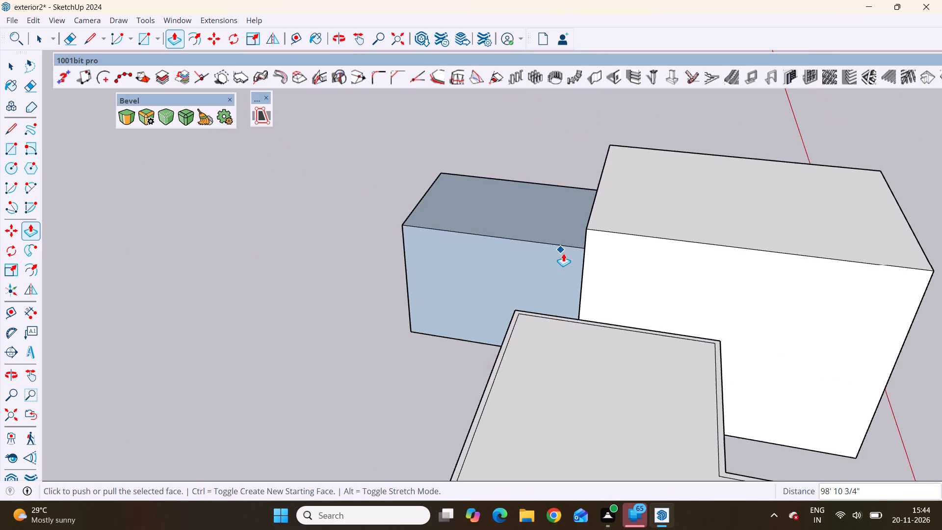
middle_drag(462, 264, 849, 299)
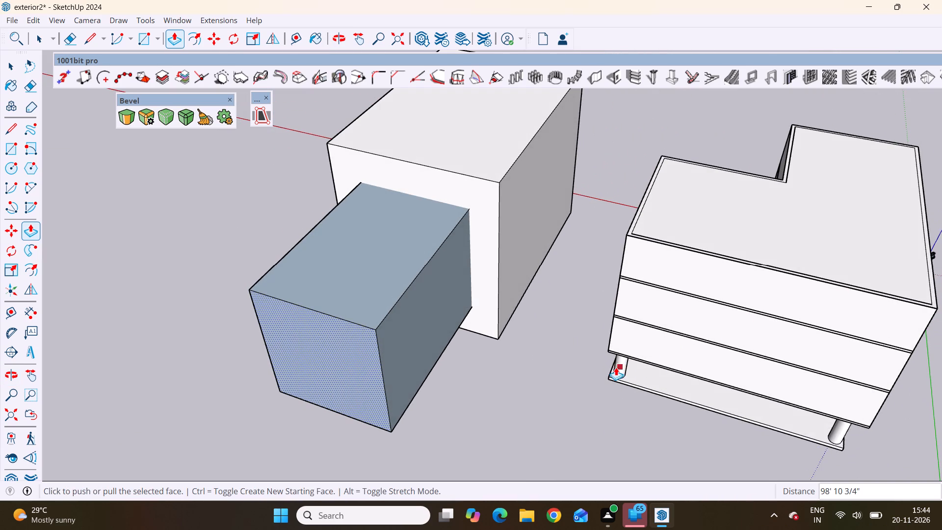
scroll(613, 368, down, 1)
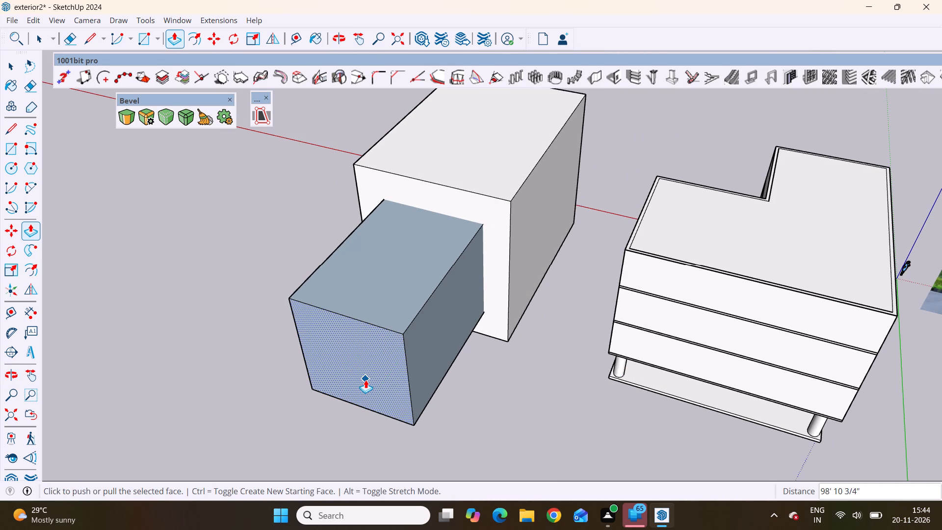
click(366, 378)
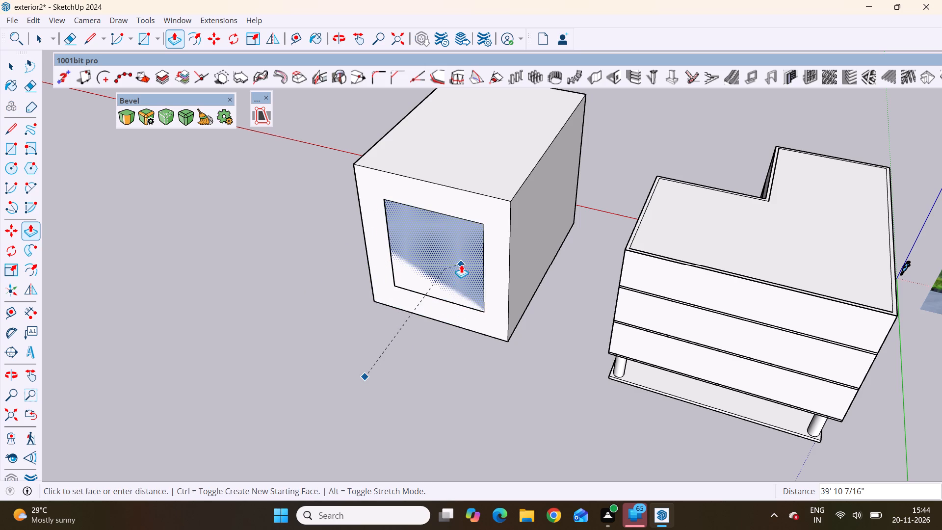
click(461, 262)
Draw a large rectangle on the box's side face facing away from the house, locking the drawing plane to the red axis.
scroll(355, 308, down, 4)
middle_drag(516, 342, 0, 229)
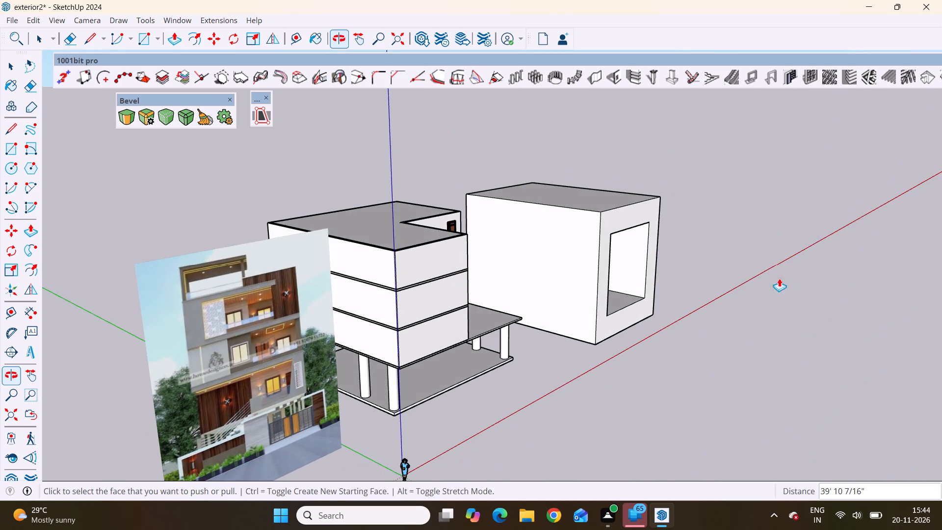
middle_drag(765, 285, 470, 287)
scroll(668, 316, down, 5)
middle_drag(670, 348, 810, 395)
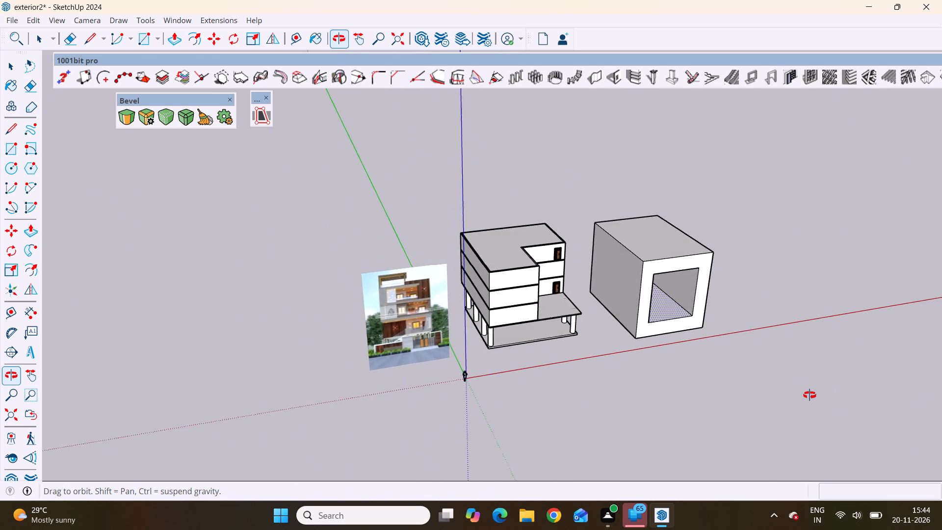
middle_drag(810, 395, 807, 397)
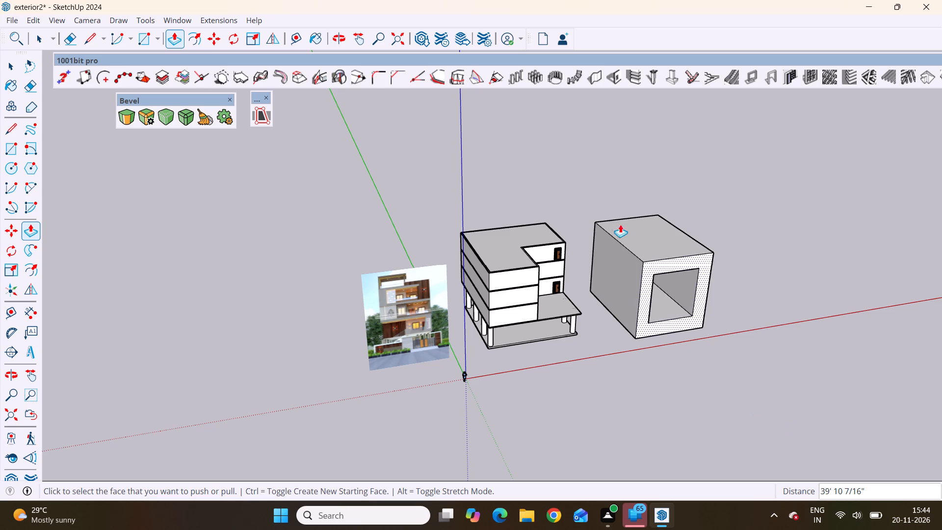
scroll(618, 222, down, 4)
scroll(803, 245, up, 8)
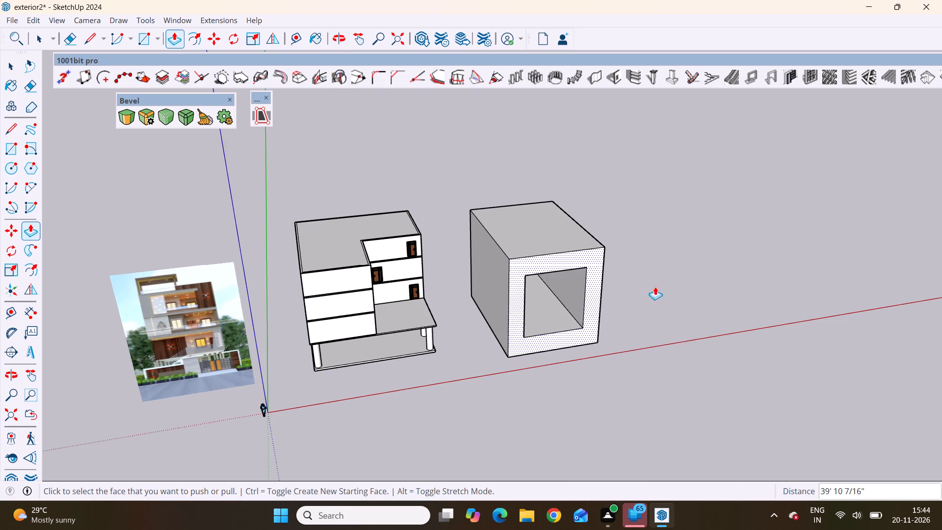
middle_drag(682, 292, 342, 282)
scroll(542, 298, up, 5)
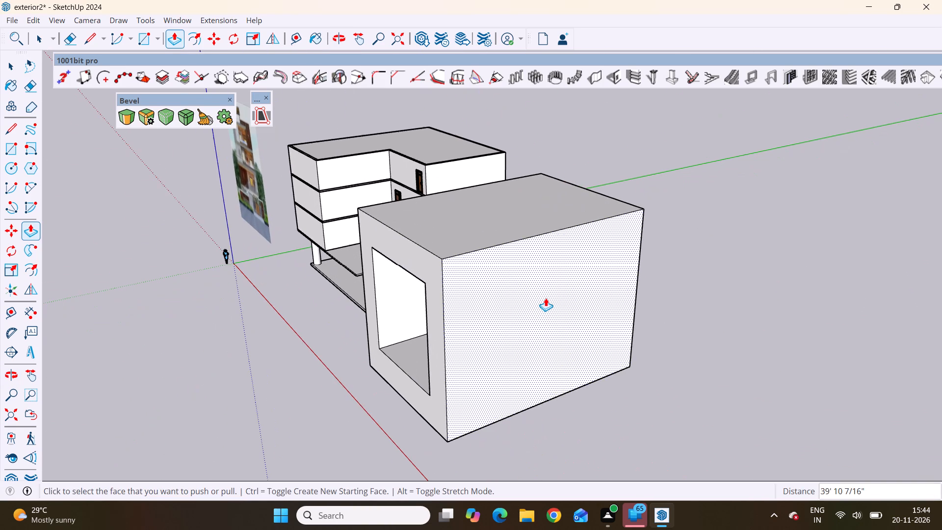
key(space)
click(544, 305)
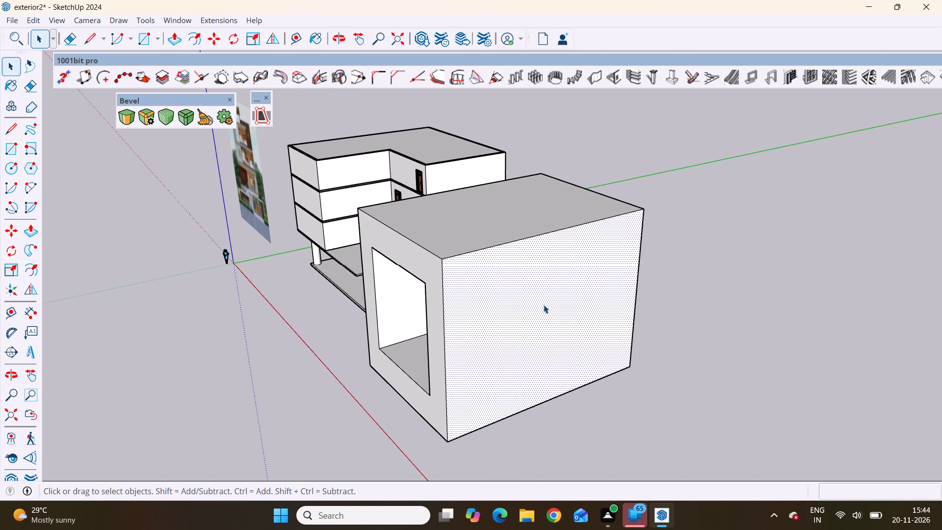
key(r)
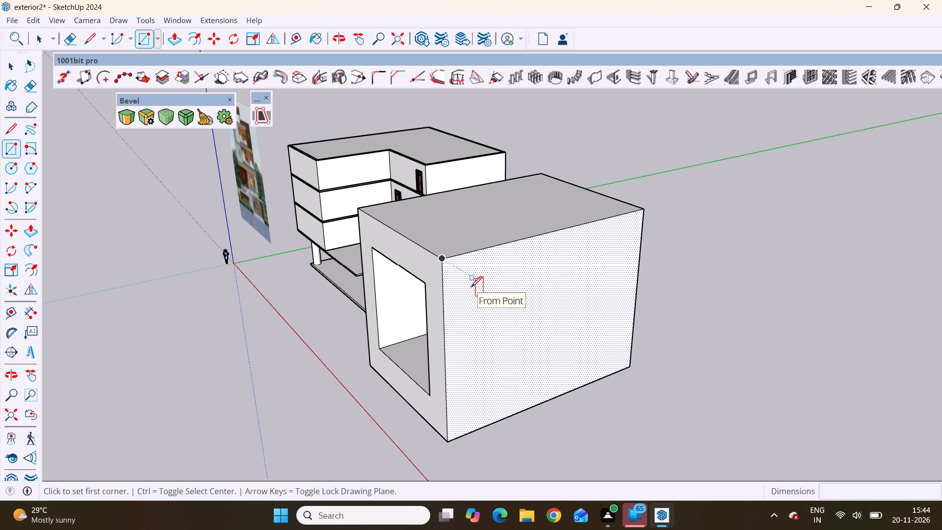
scroll(471, 287, up, 6)
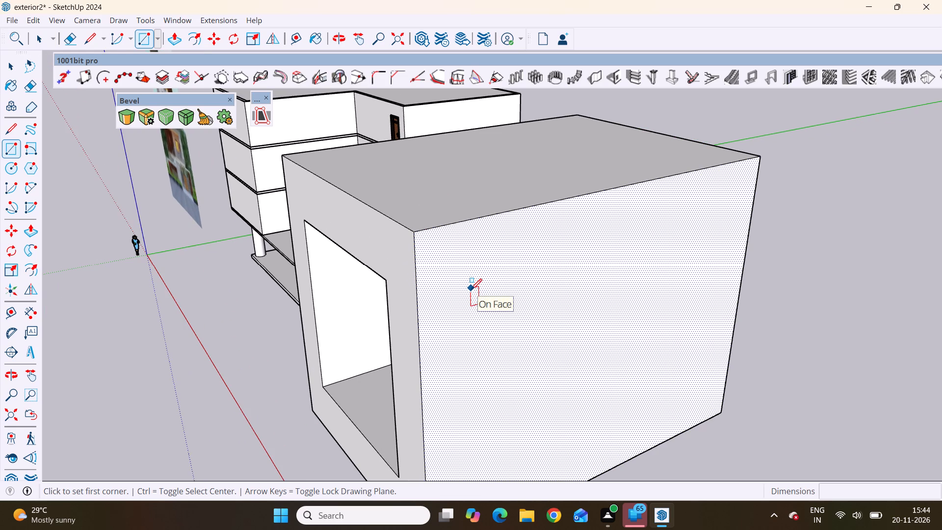
key(Left)
key(space)
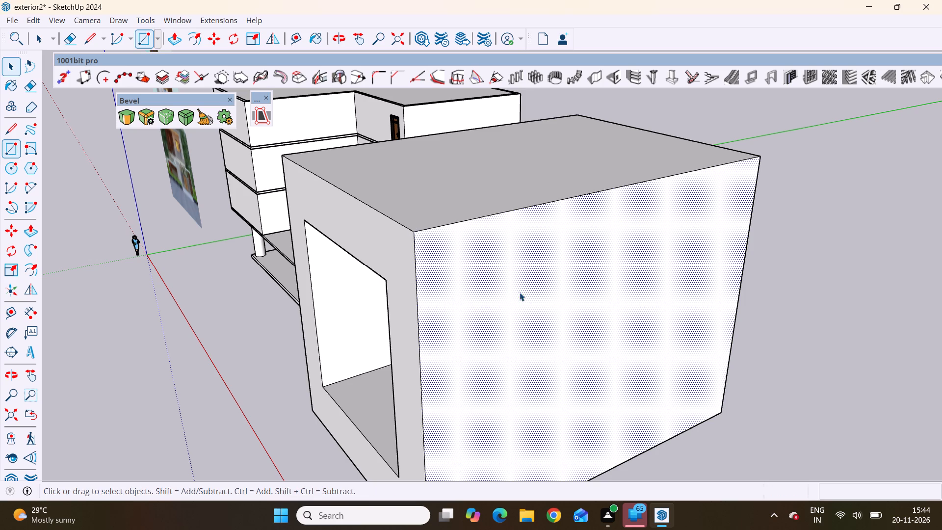
key(r)
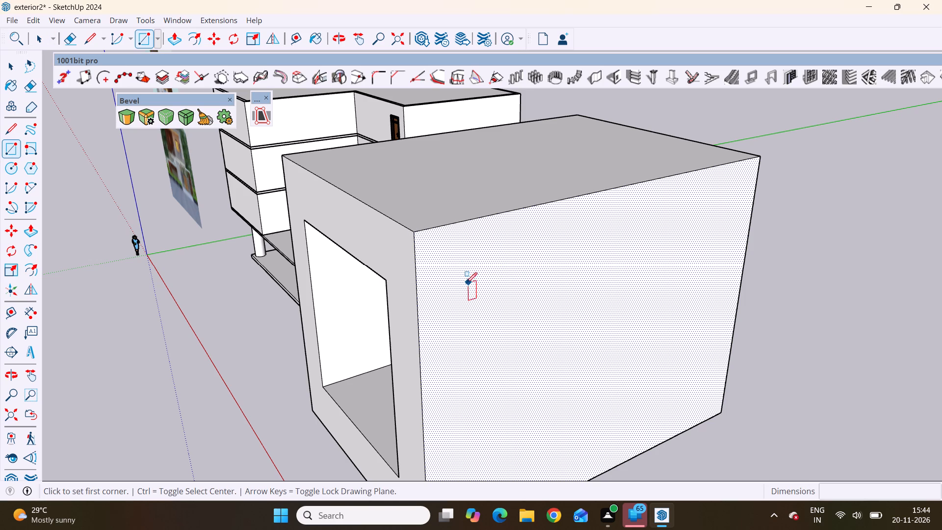
click(458, 271)
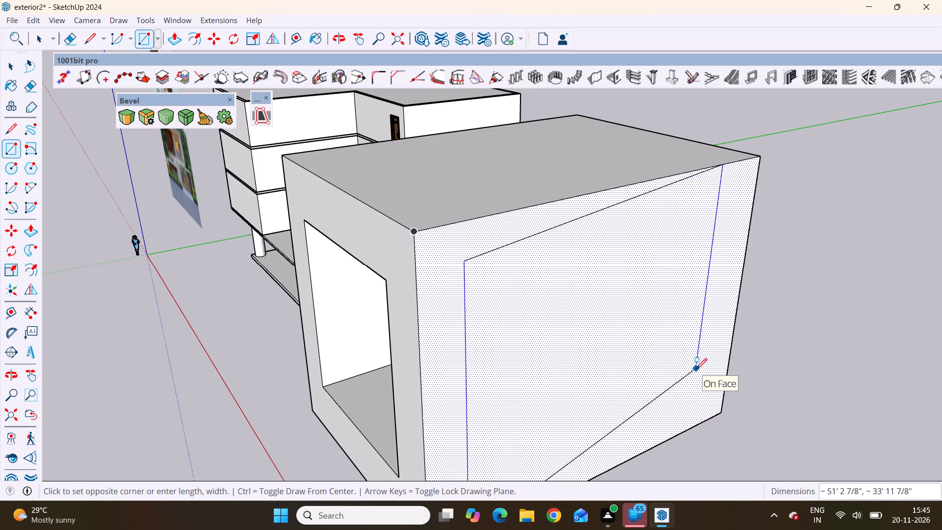
key(Up)
key(Right)
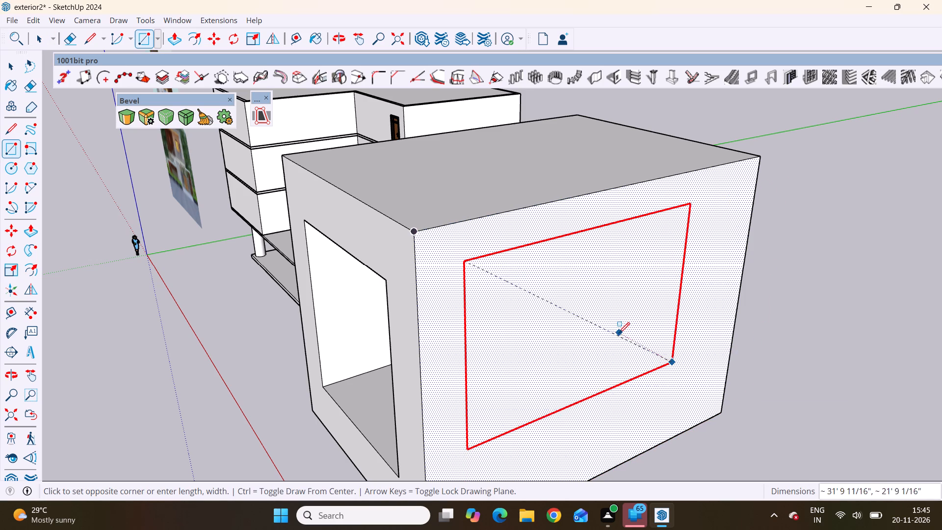
scroll(650, 325, down, 4)
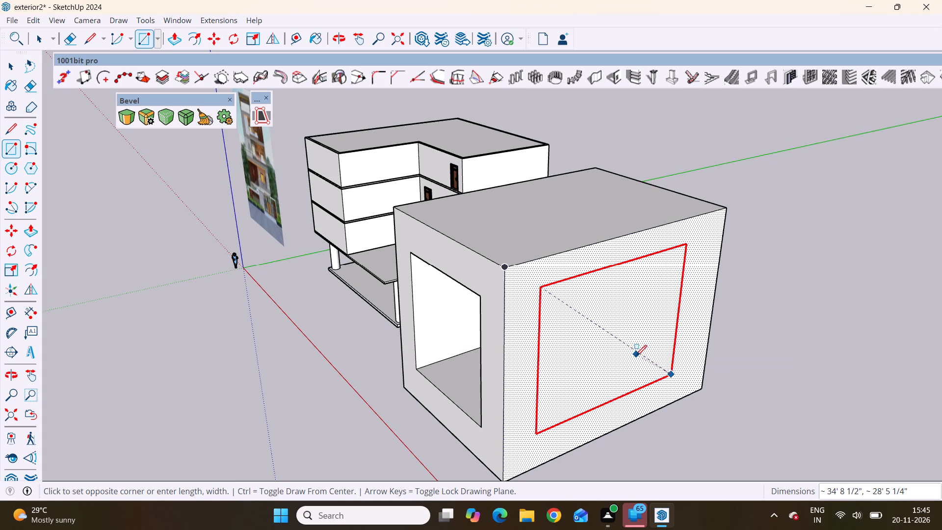
click(640, 357)
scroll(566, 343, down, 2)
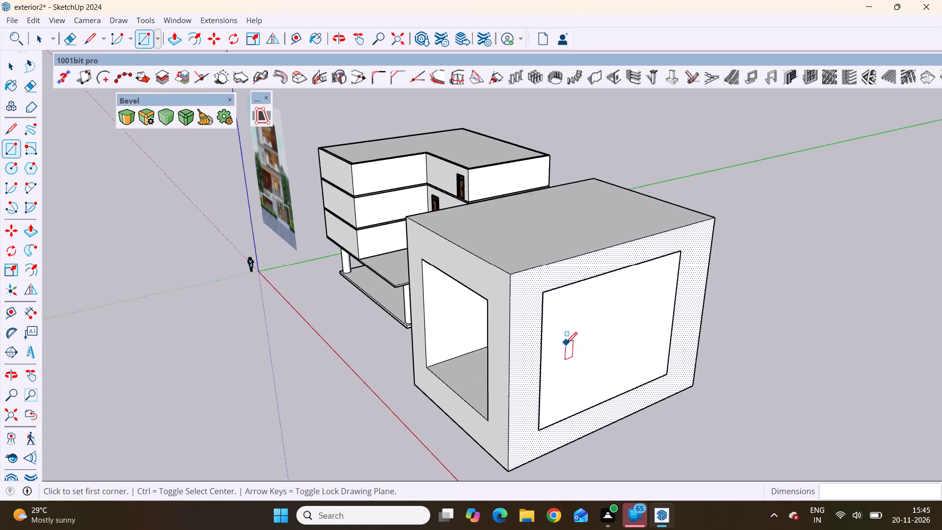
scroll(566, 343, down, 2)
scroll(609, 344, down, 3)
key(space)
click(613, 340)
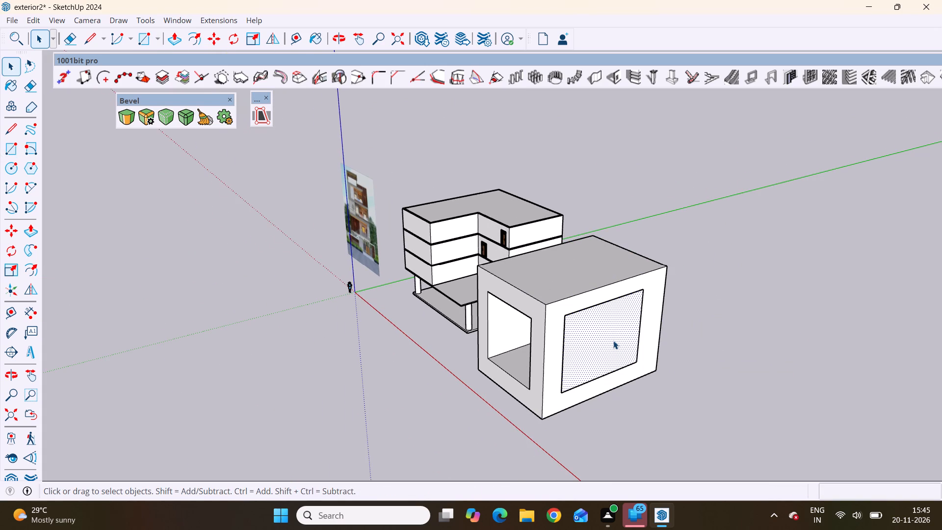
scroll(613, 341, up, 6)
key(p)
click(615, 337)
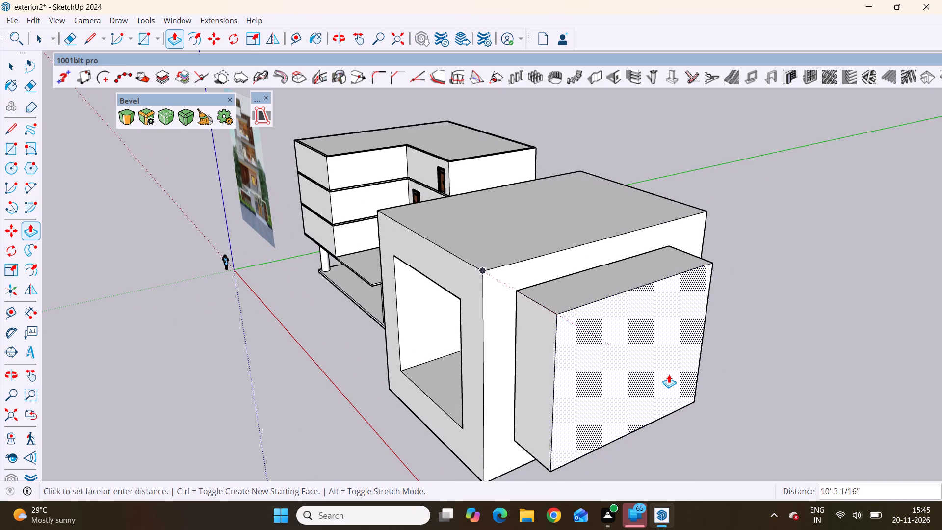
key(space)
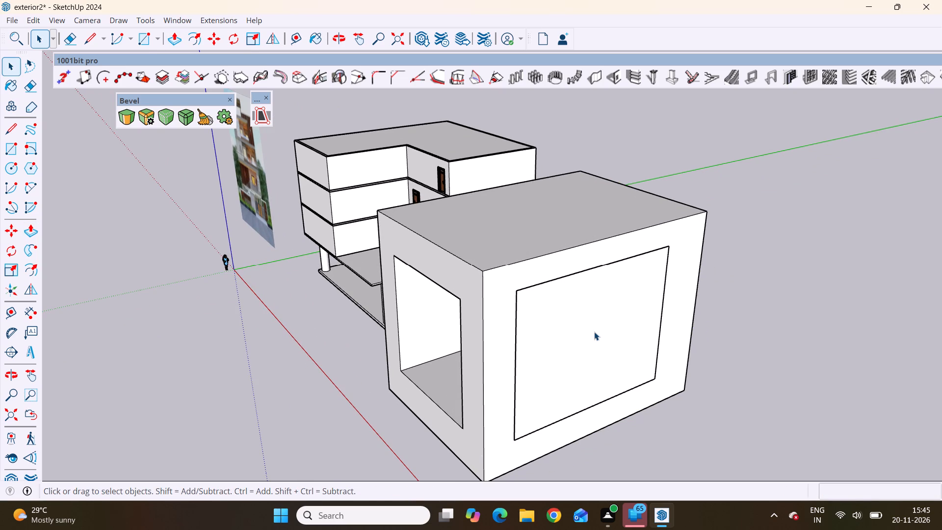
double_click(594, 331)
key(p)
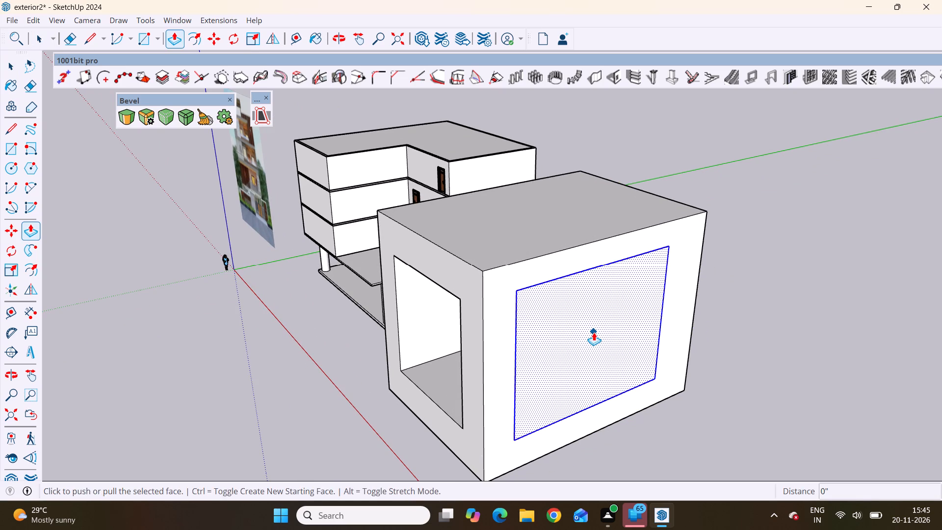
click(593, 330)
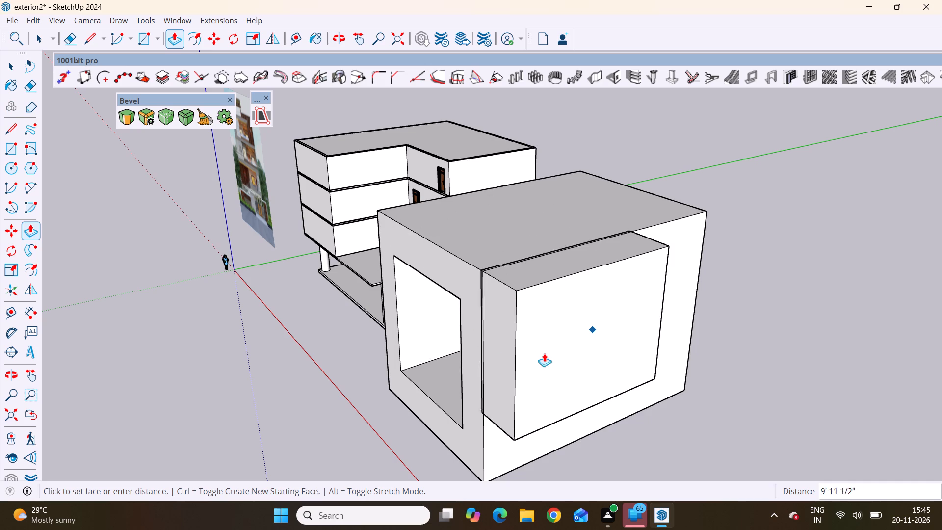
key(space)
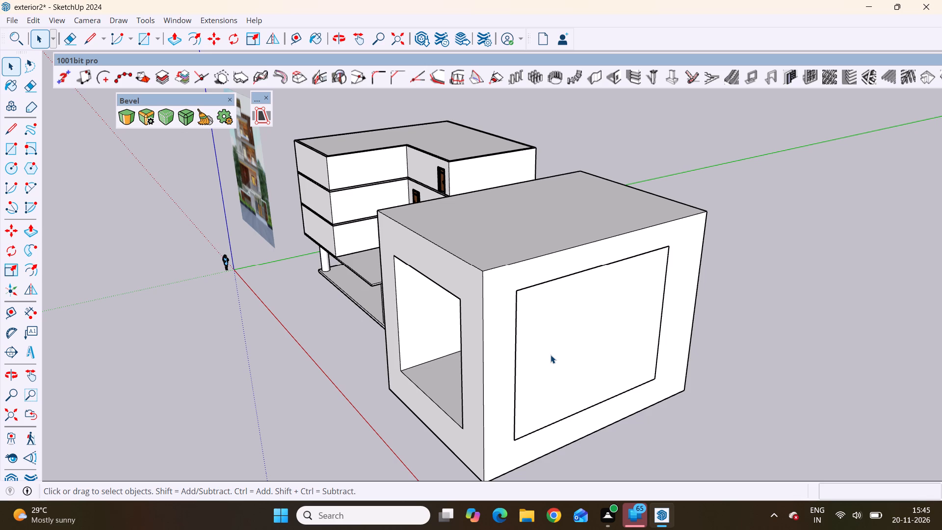
Delete the rectangle floating just off the separate box's side face, together with its edges.
click(577, 339)
click(577, 339)
scroll(577, 340, down, 3)
middle_drag(674, 362, 723, 367)
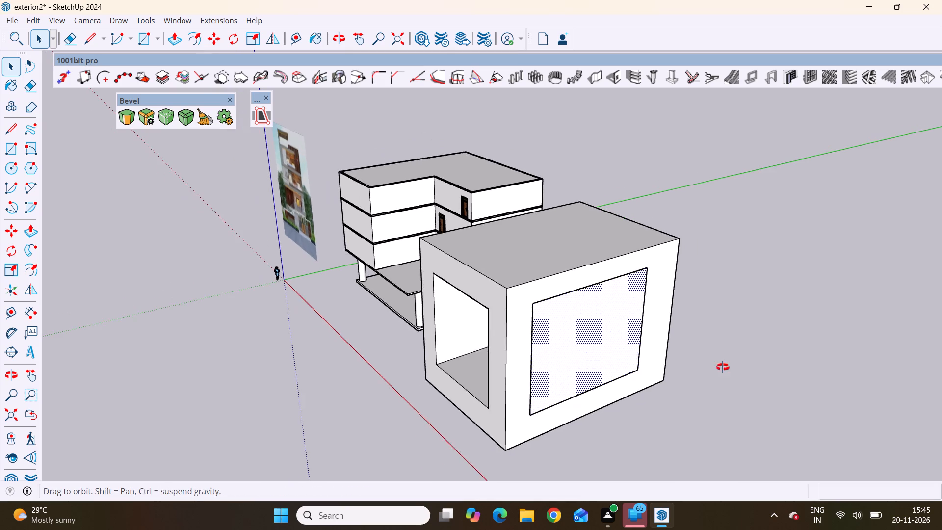
middle_drag(723, 367, 791, 313)
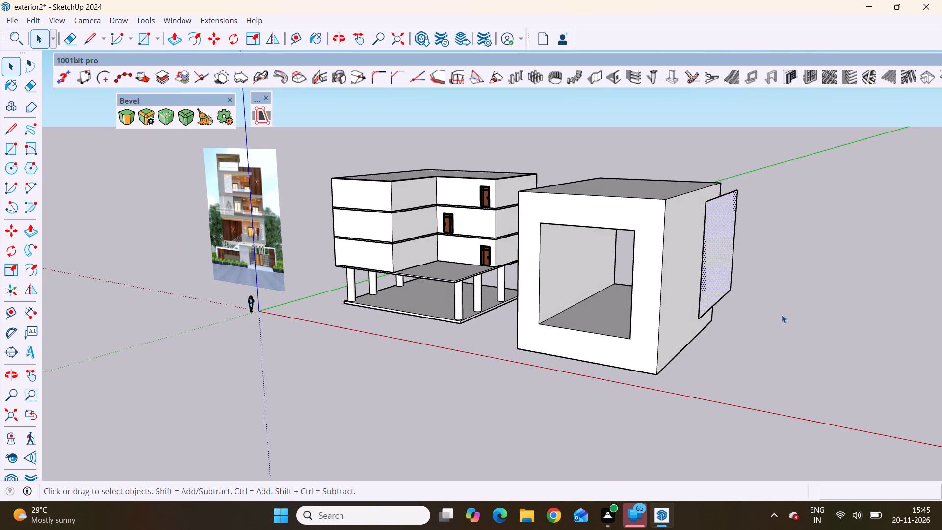
key(space)
click(713, 259)
double_click(713, 259)
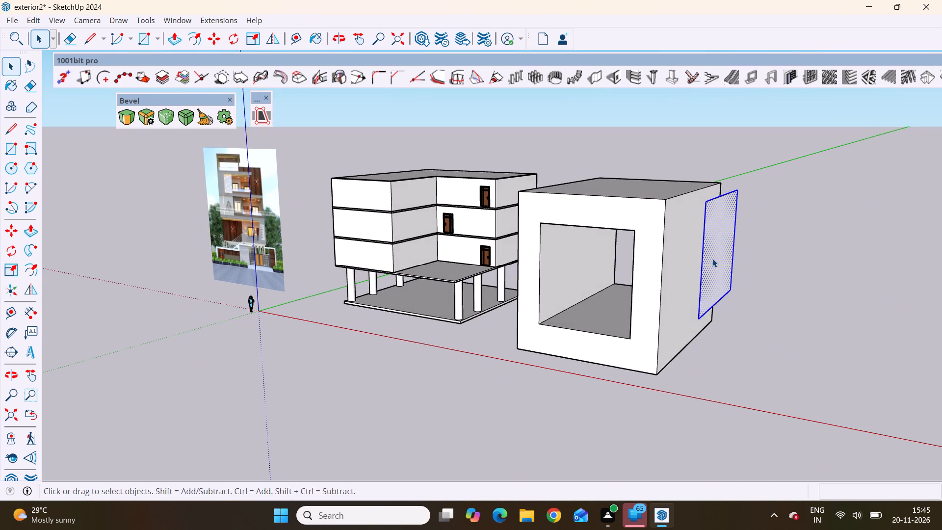
key(Delete)
Draw a rectangle of about 44' by 34' centrally on the separate box's side face that faces away from the house.
scroll(785, 271, down, 3)
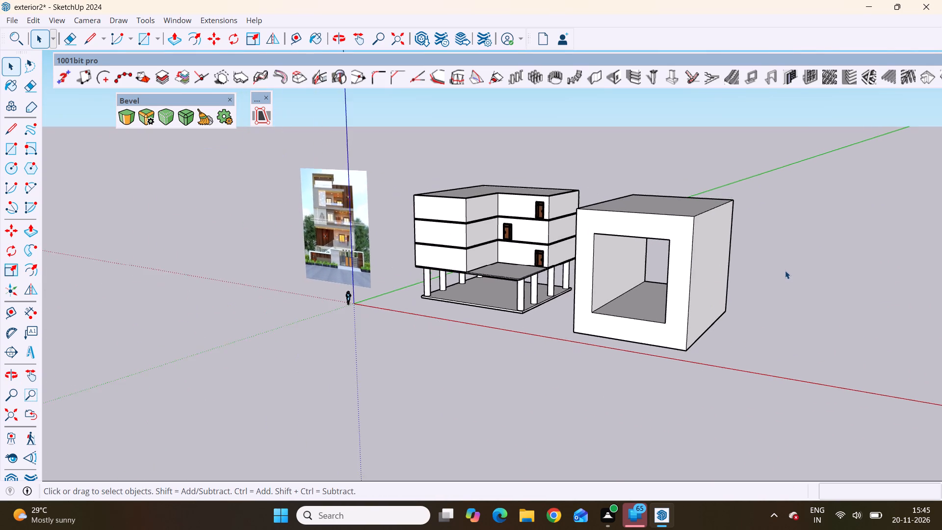
middle_drag(779, 270, 589, 315)
double_click(587, 319)
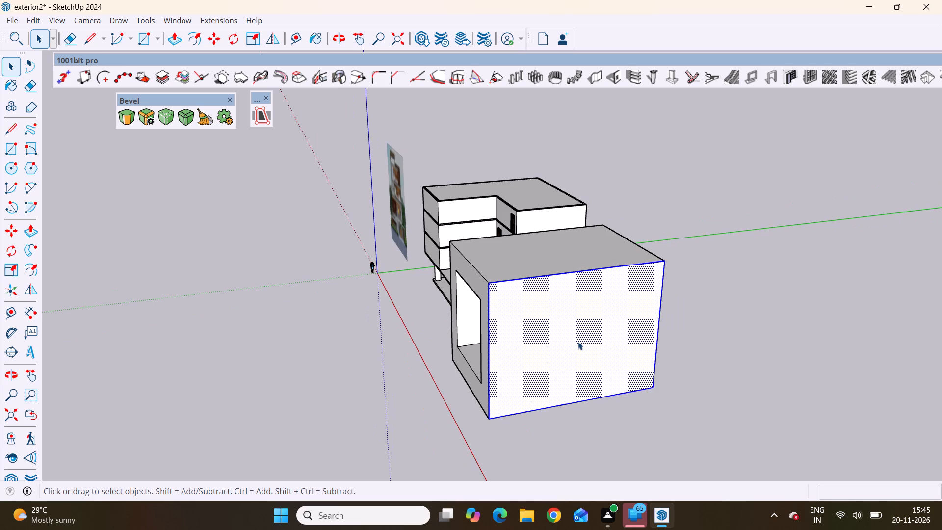
click(577, 338)
scroll(577, 339, up, 1)
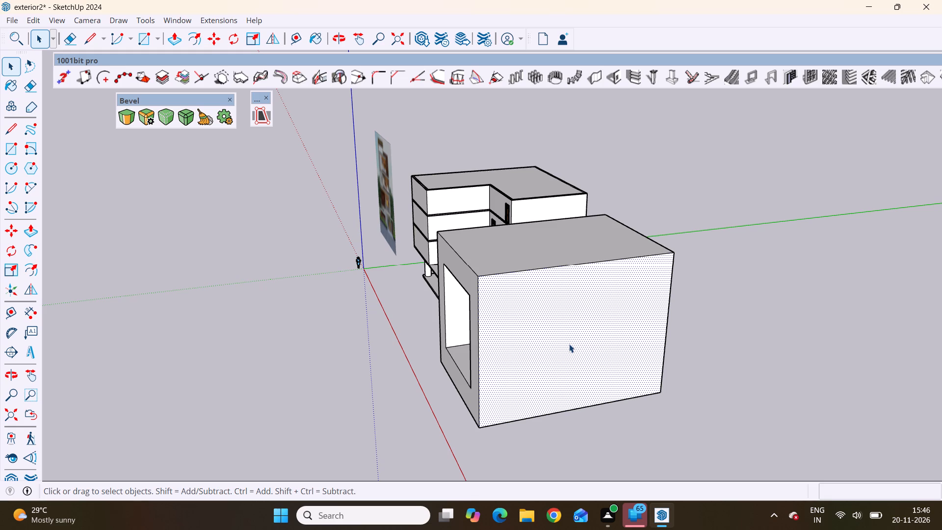
key(r)
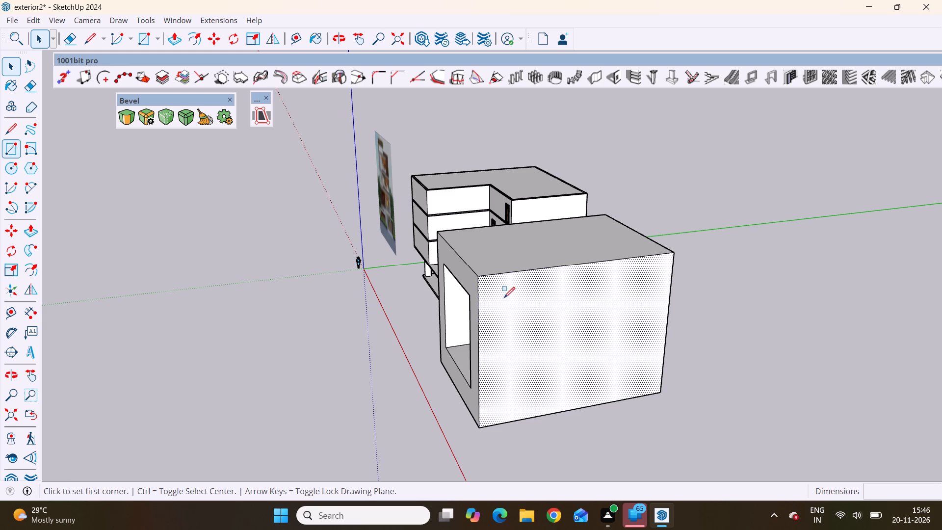
click(505, 295)
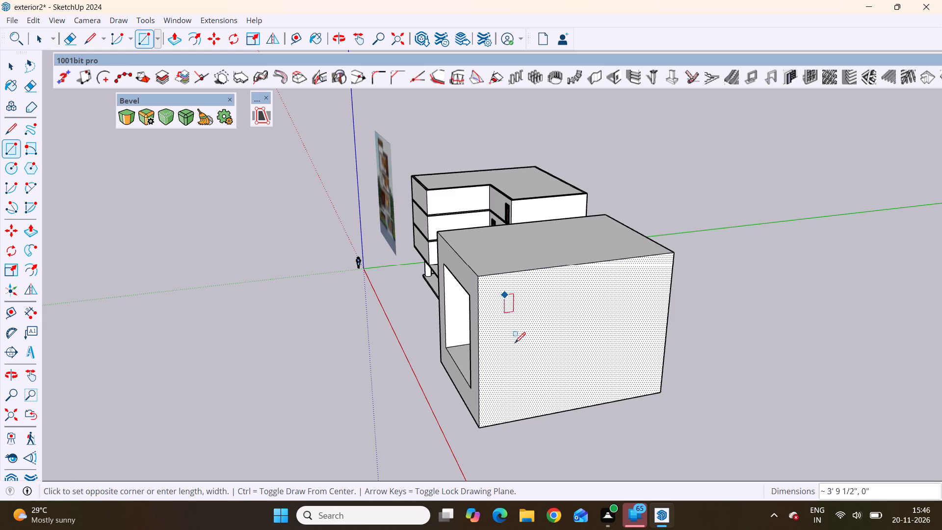
click(638, 378)
key(space)
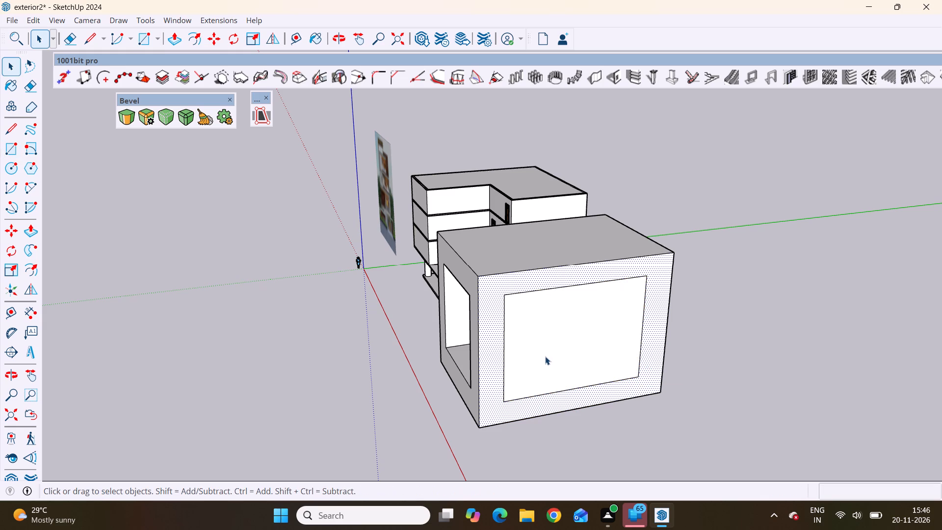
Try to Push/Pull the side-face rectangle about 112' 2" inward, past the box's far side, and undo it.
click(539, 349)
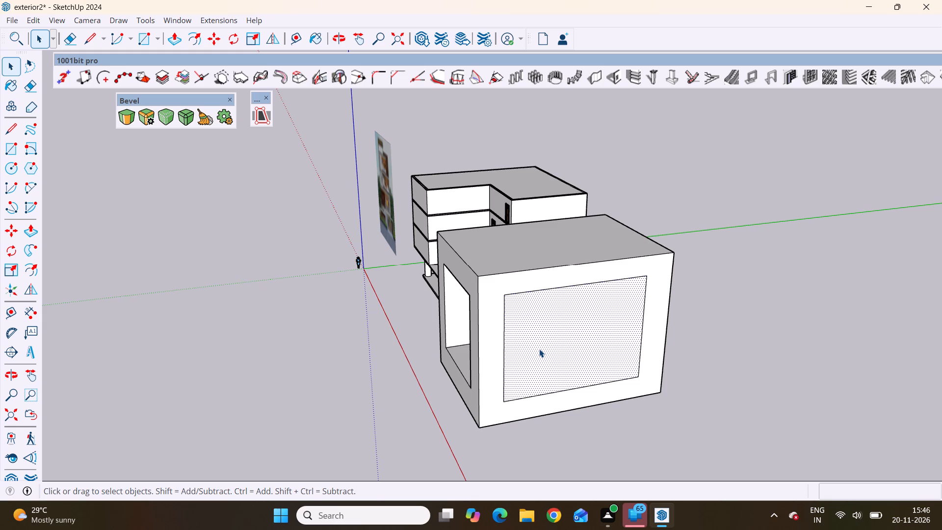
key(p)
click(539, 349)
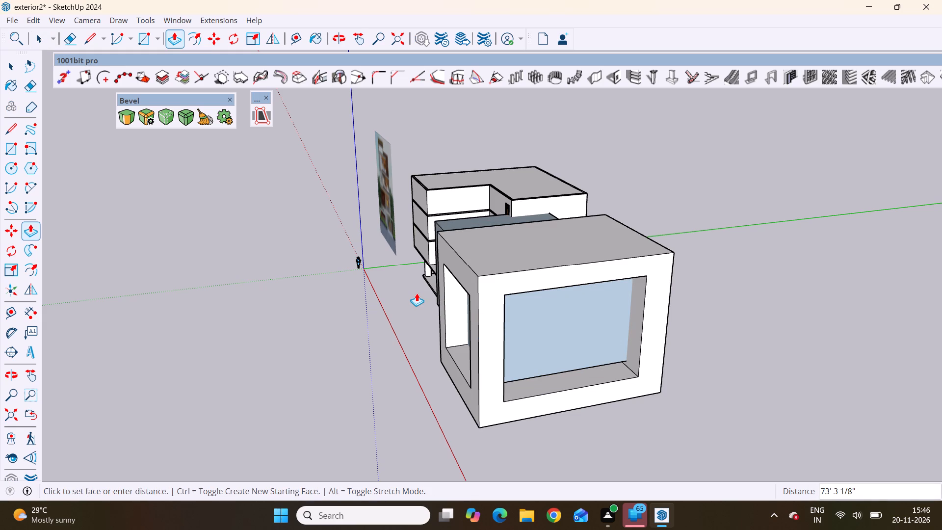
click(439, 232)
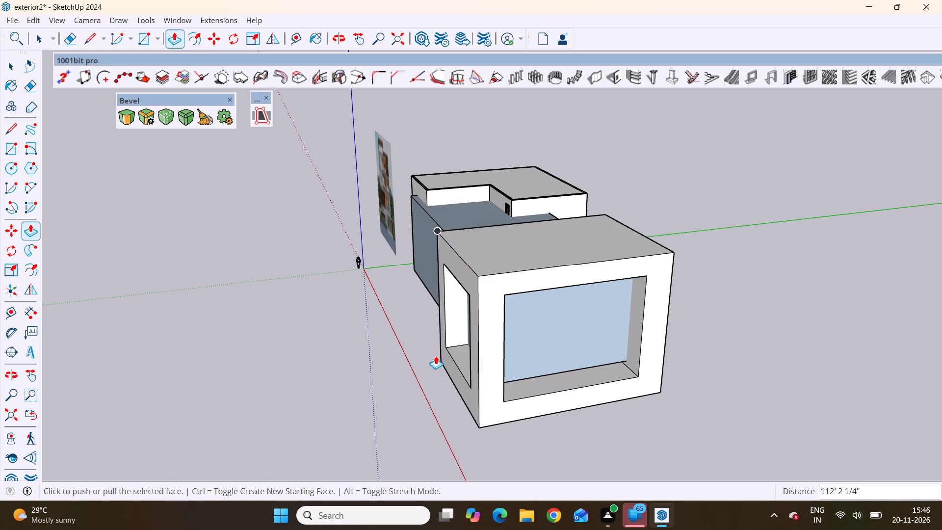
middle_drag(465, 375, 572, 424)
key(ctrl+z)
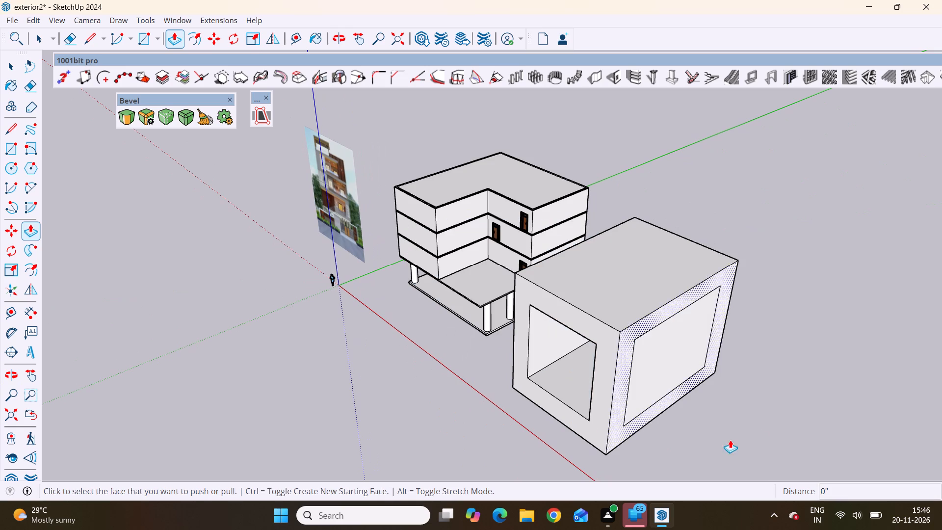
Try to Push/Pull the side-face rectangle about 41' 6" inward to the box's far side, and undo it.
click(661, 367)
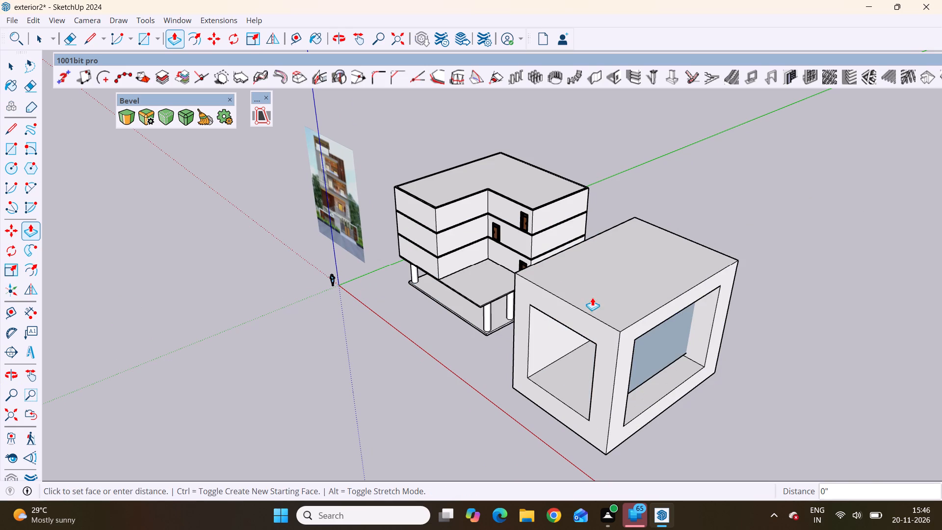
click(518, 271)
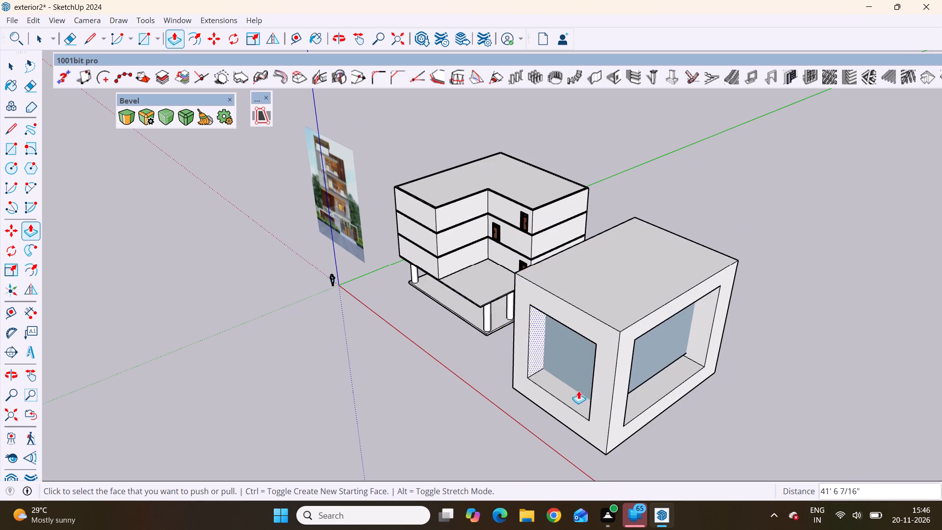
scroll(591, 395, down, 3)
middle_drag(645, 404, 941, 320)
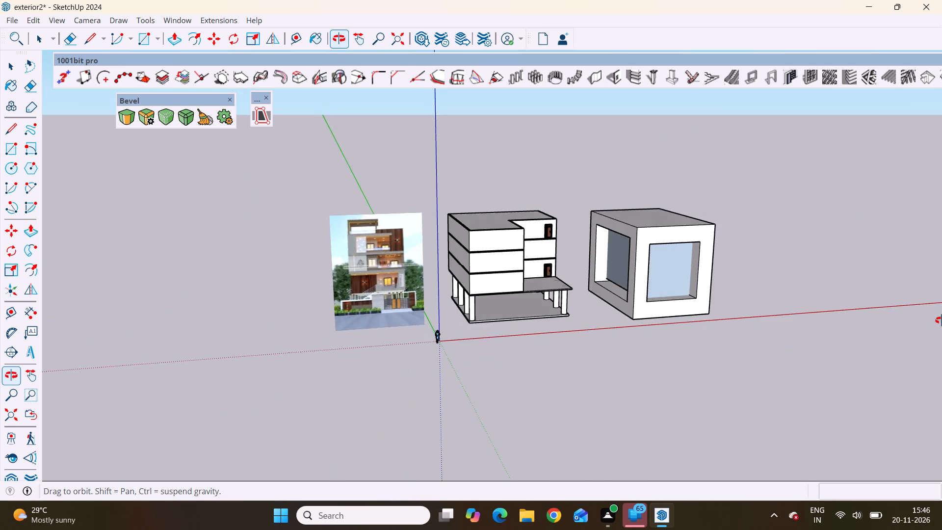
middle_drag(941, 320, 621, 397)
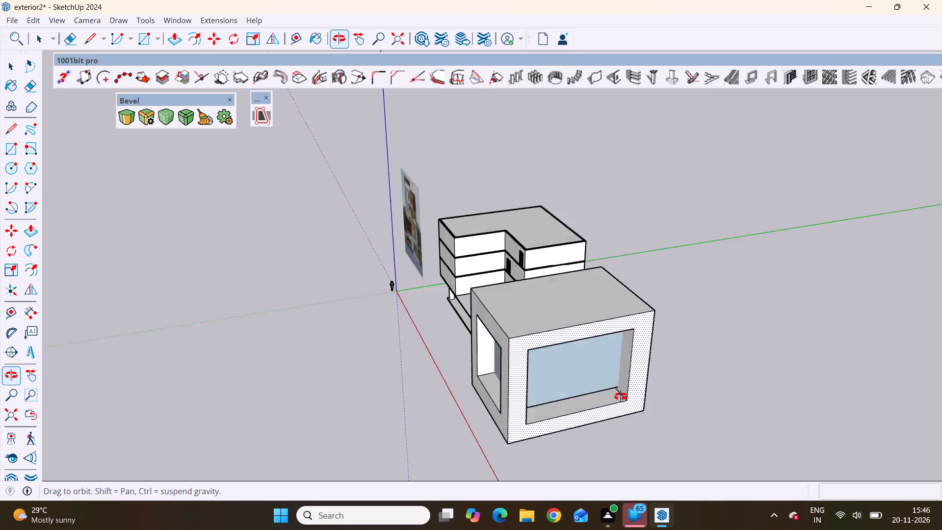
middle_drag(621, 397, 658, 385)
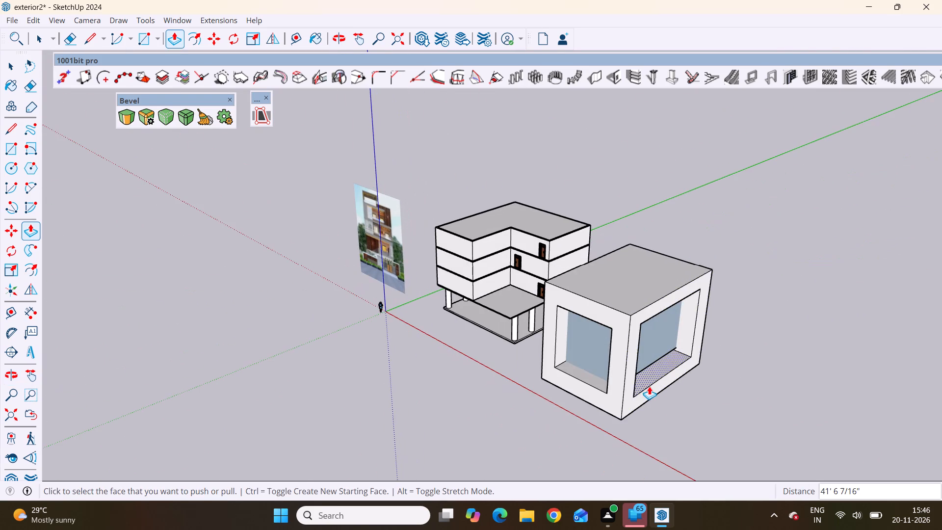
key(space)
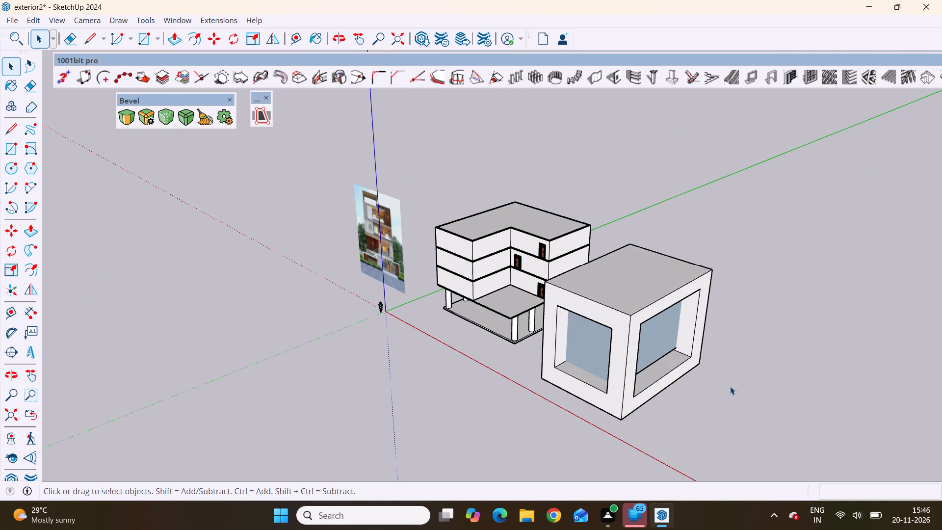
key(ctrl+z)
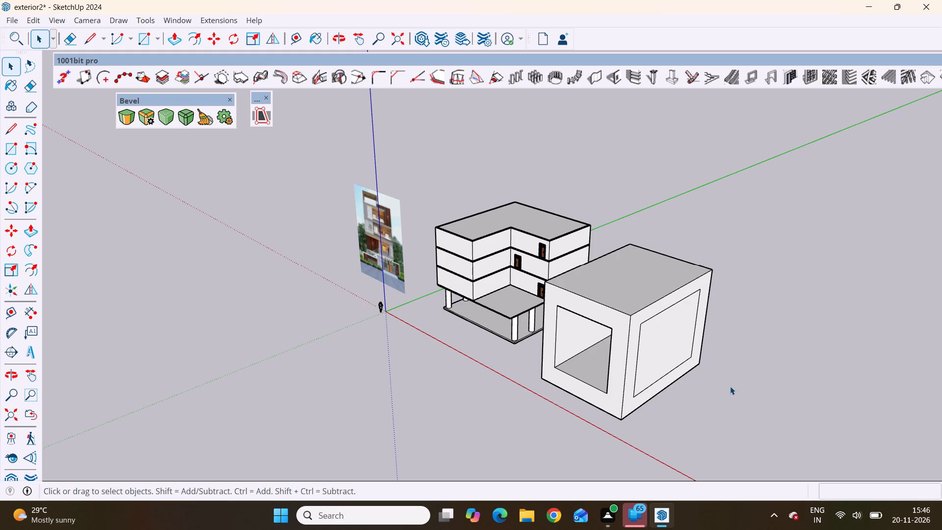
Push/Pull the rectangle on the box's side face about 7' 7" inward.
scroll(730, 386, up, 1)
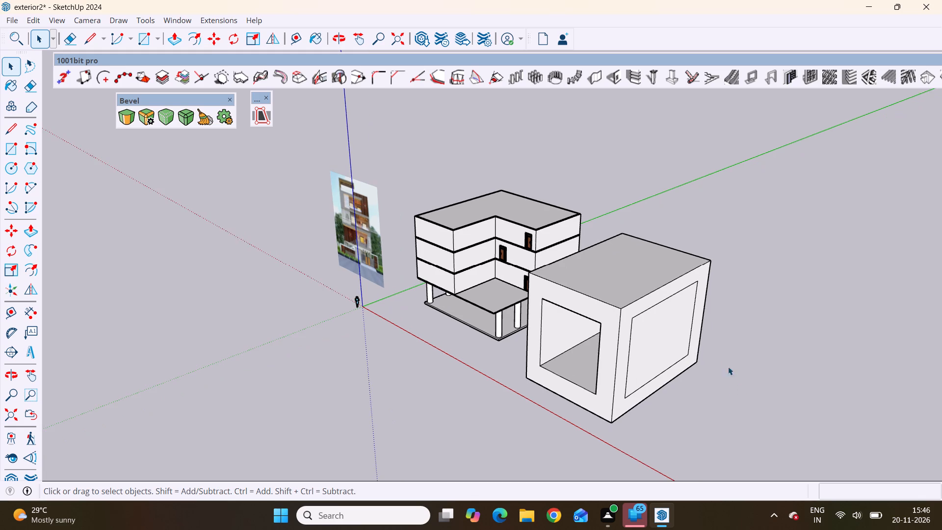
scroll(664, 351, up, 4)
scroll(578, 296, down, 7)
scroll(629, 418, up, 10)
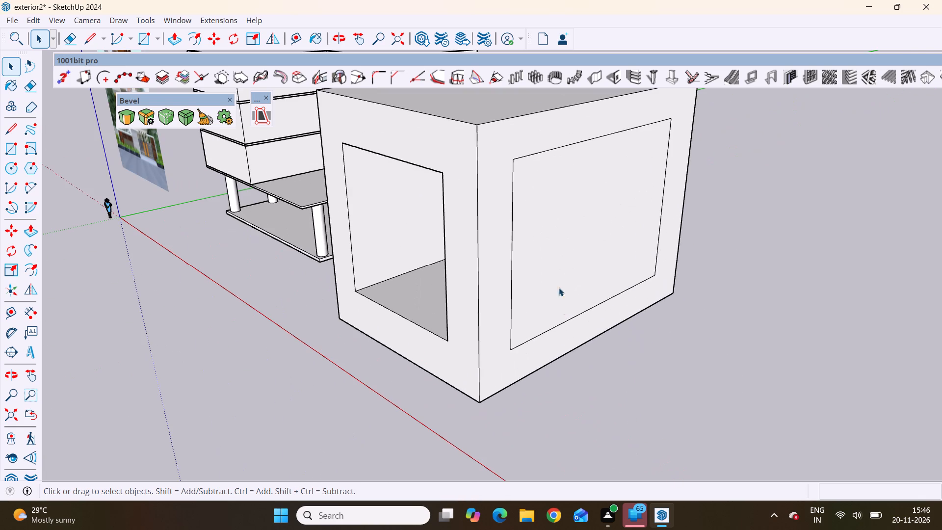
click(553, 261)
click(553, 261)
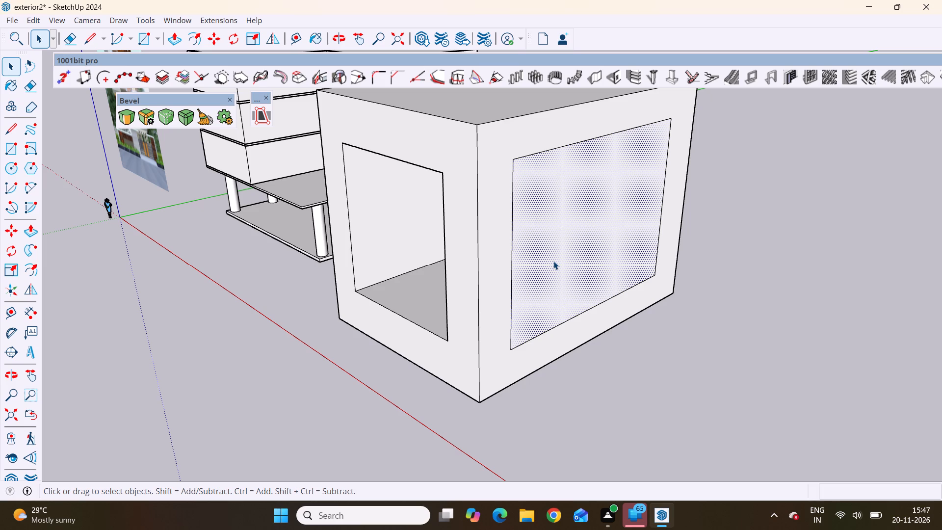
key(p)
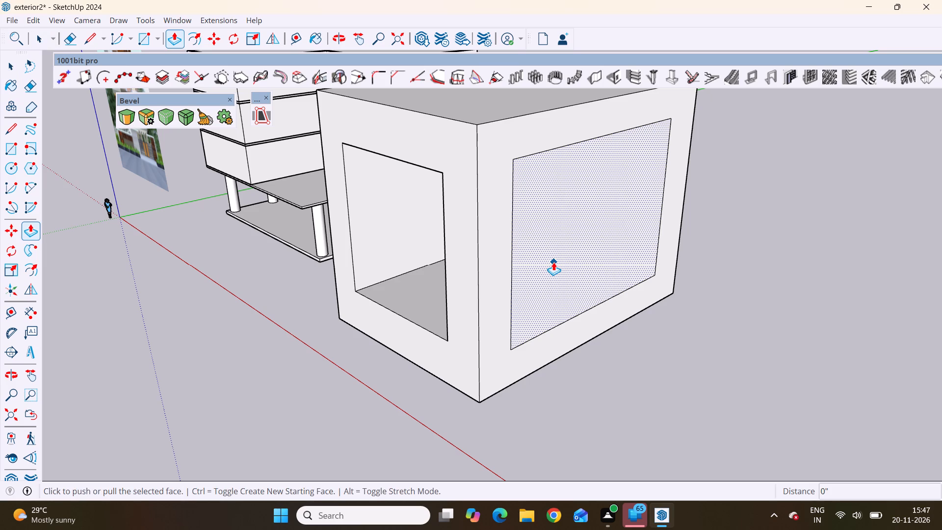
click(575, 250)
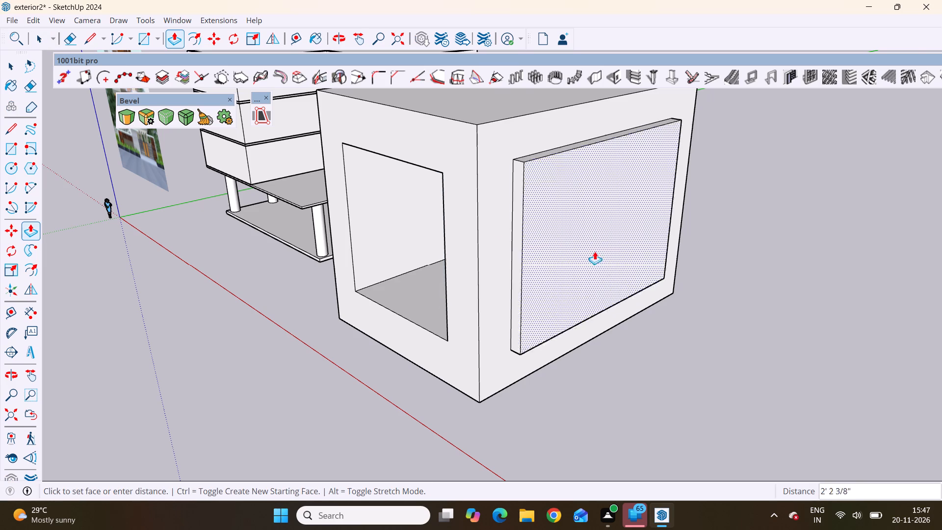
scroll(646, 291, down, 6)
middle_drag(624, 292, 858, 225)
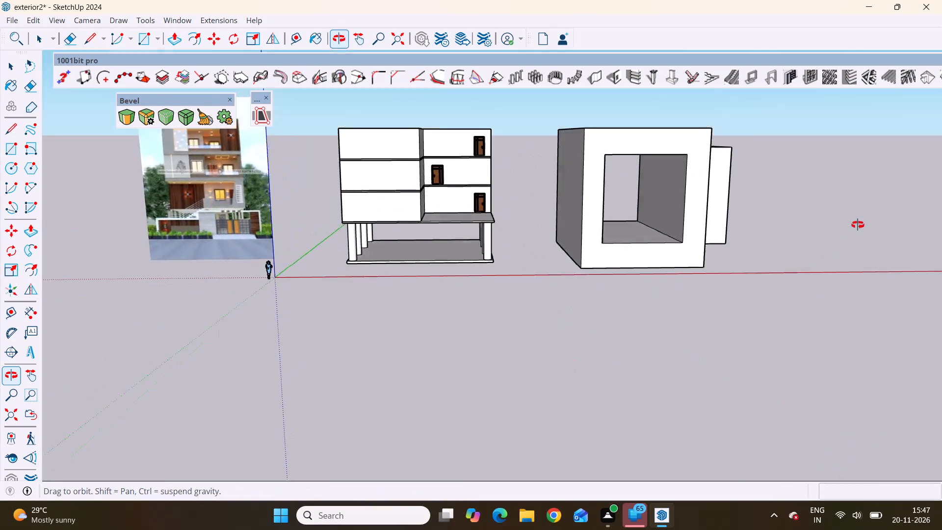
middle_drag(858, 225, 579, 292)
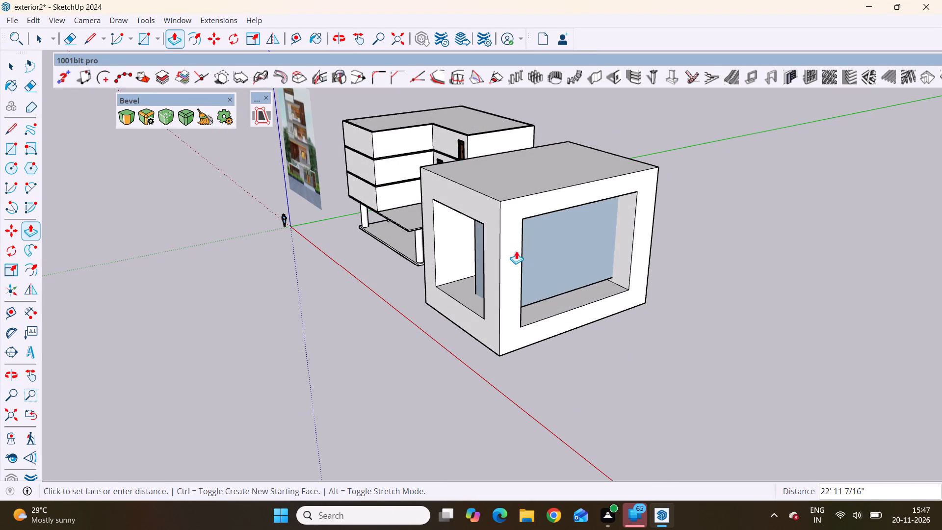
click(546, 268)
Cut out the recessed face with its edges to open the box's side into the through opening.
scroll(519, 297, down, 4)
middle_drag(500, 300, 728, 280)
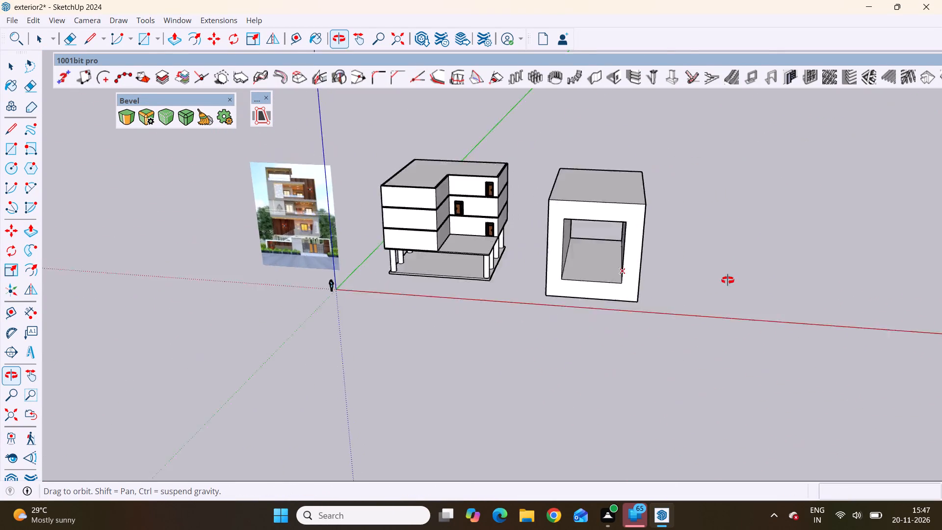
middle_drag(728, 280, 507, 272)
scroll(556, 263, up, 4)
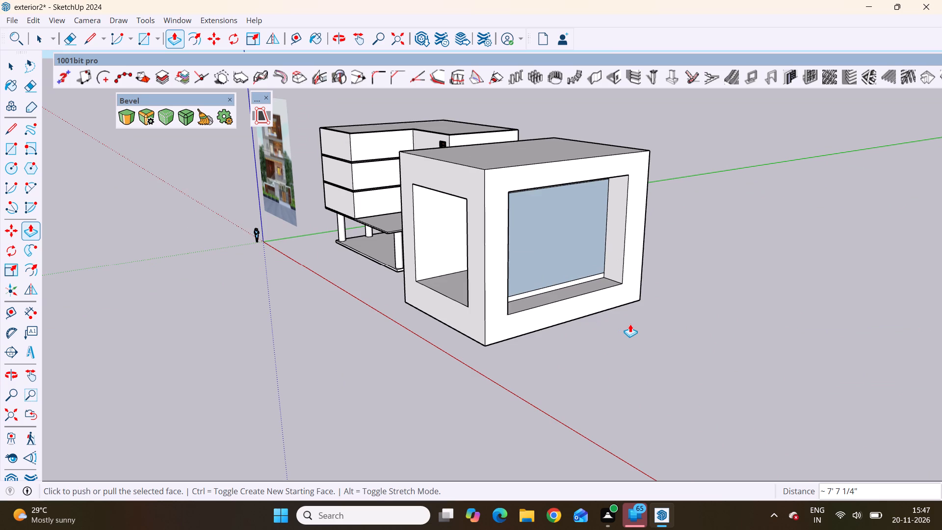
key(space)
double_click(561, 254)
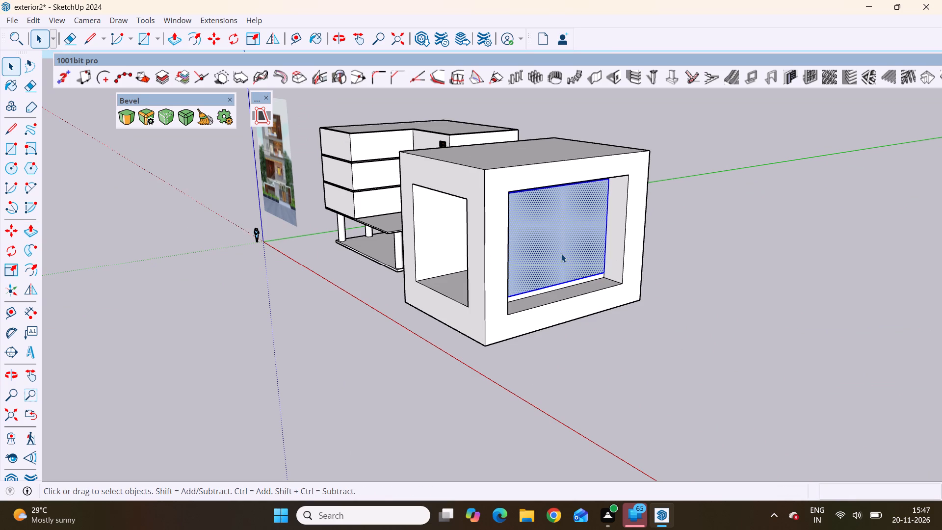
key(ctrl+x)
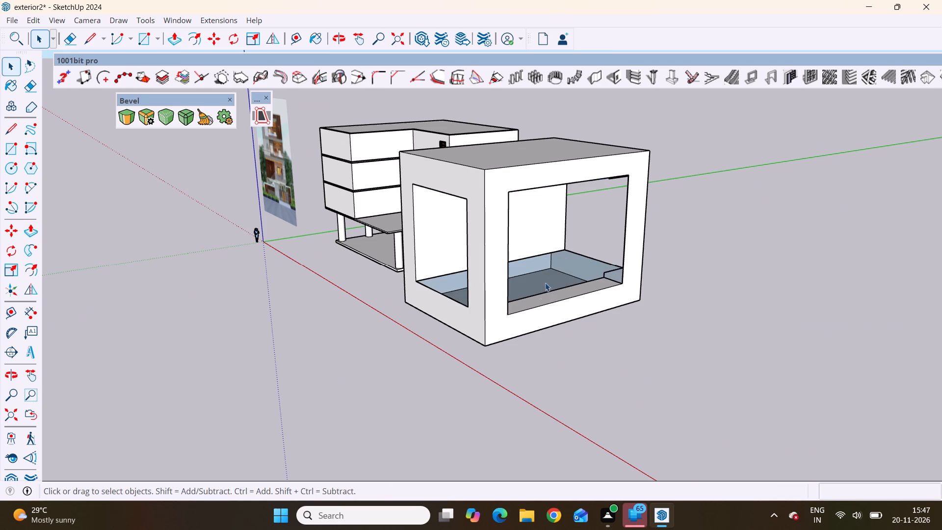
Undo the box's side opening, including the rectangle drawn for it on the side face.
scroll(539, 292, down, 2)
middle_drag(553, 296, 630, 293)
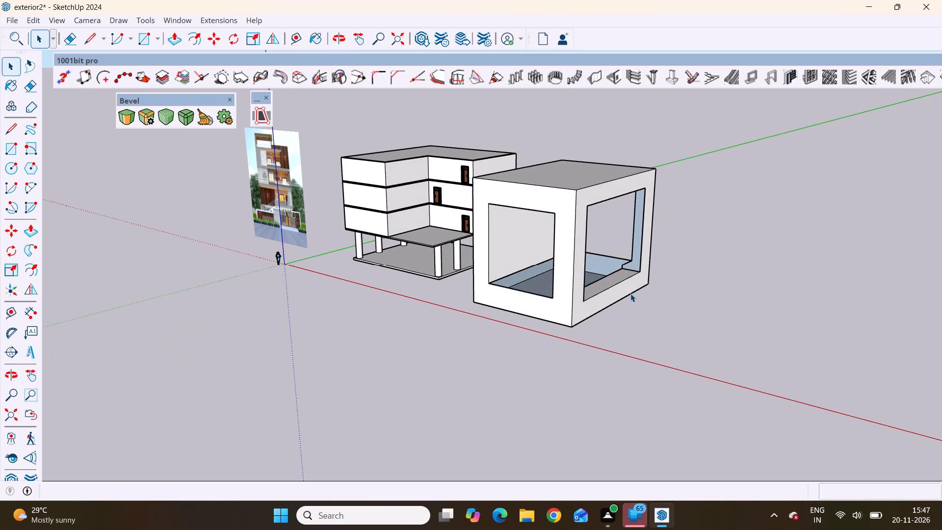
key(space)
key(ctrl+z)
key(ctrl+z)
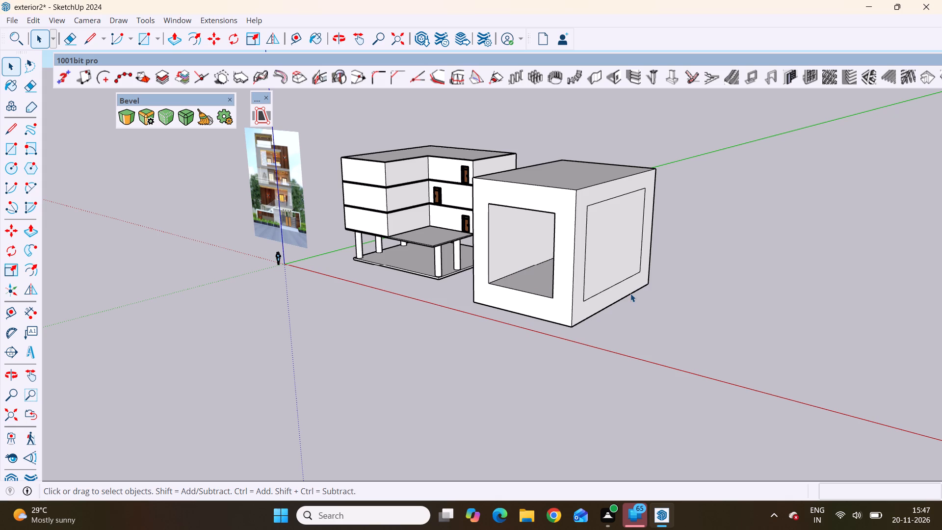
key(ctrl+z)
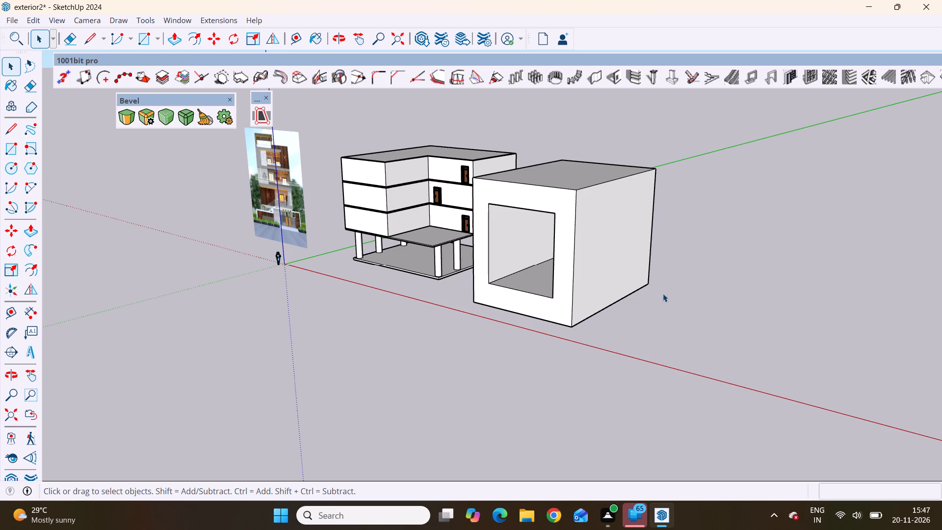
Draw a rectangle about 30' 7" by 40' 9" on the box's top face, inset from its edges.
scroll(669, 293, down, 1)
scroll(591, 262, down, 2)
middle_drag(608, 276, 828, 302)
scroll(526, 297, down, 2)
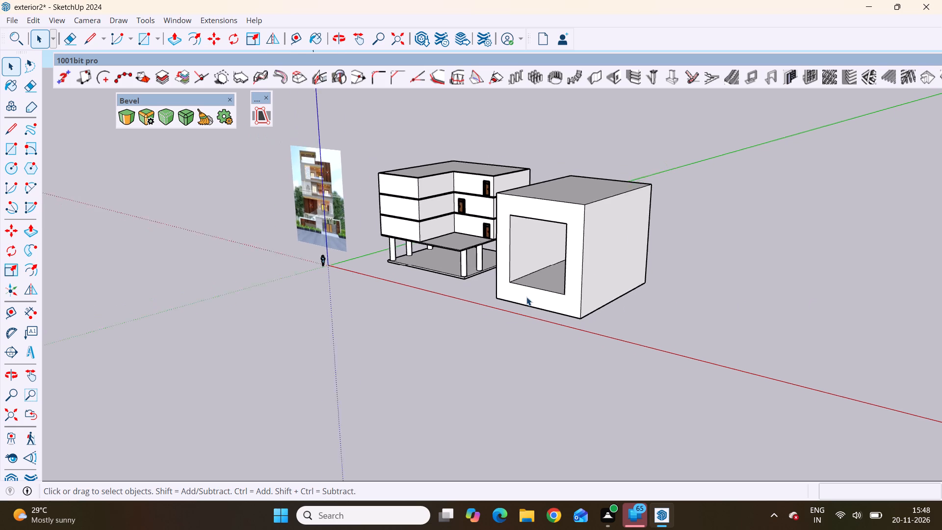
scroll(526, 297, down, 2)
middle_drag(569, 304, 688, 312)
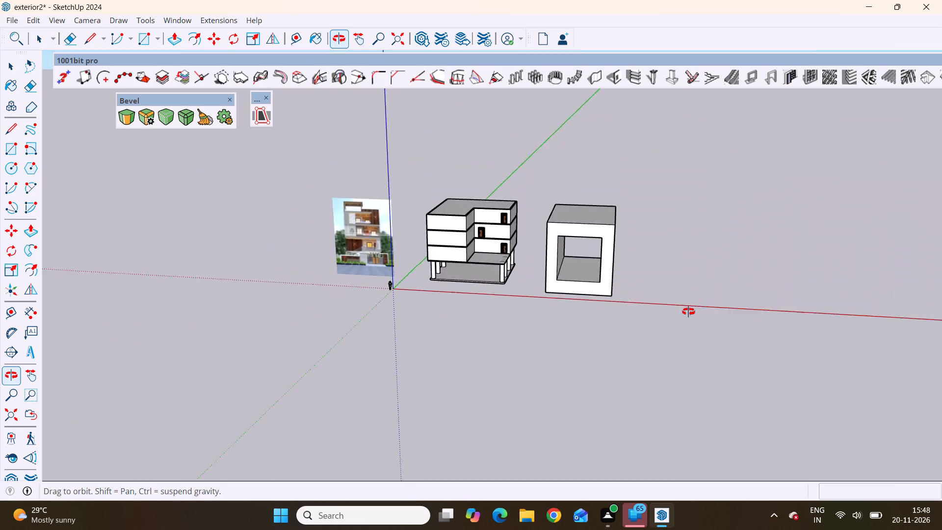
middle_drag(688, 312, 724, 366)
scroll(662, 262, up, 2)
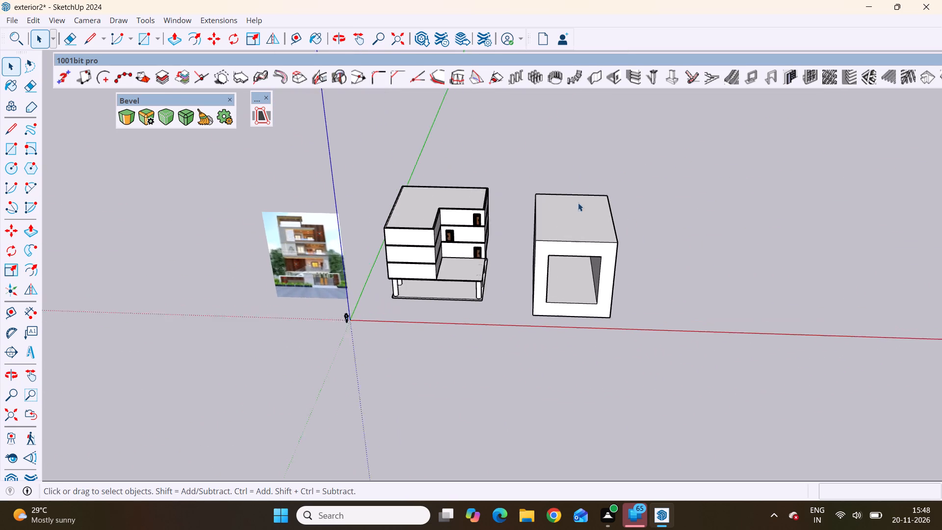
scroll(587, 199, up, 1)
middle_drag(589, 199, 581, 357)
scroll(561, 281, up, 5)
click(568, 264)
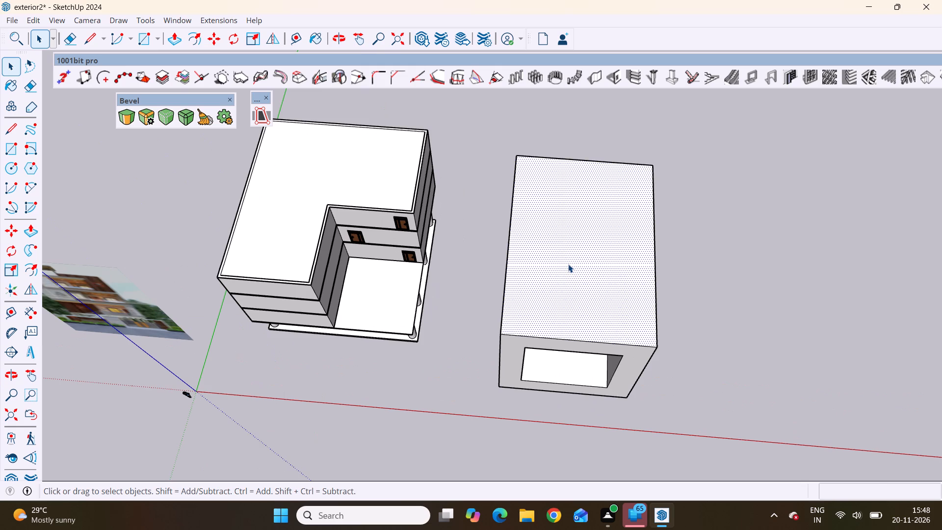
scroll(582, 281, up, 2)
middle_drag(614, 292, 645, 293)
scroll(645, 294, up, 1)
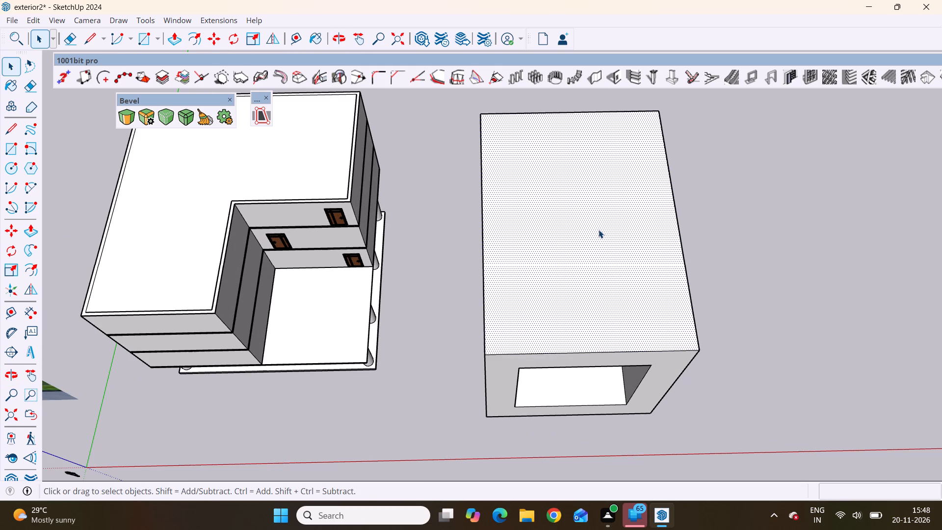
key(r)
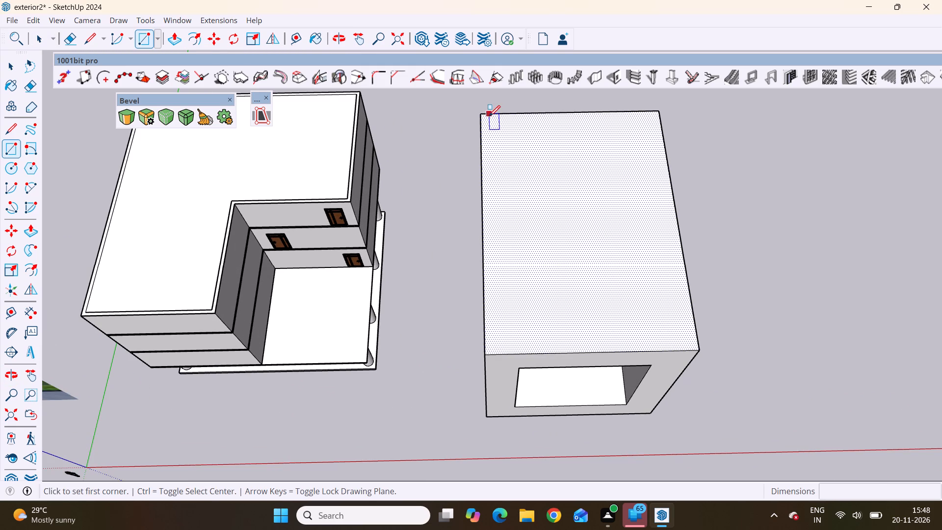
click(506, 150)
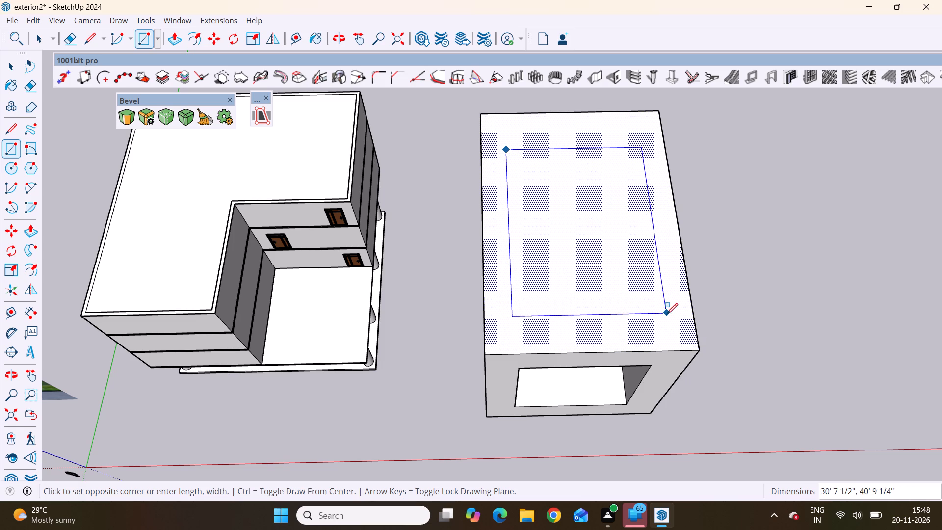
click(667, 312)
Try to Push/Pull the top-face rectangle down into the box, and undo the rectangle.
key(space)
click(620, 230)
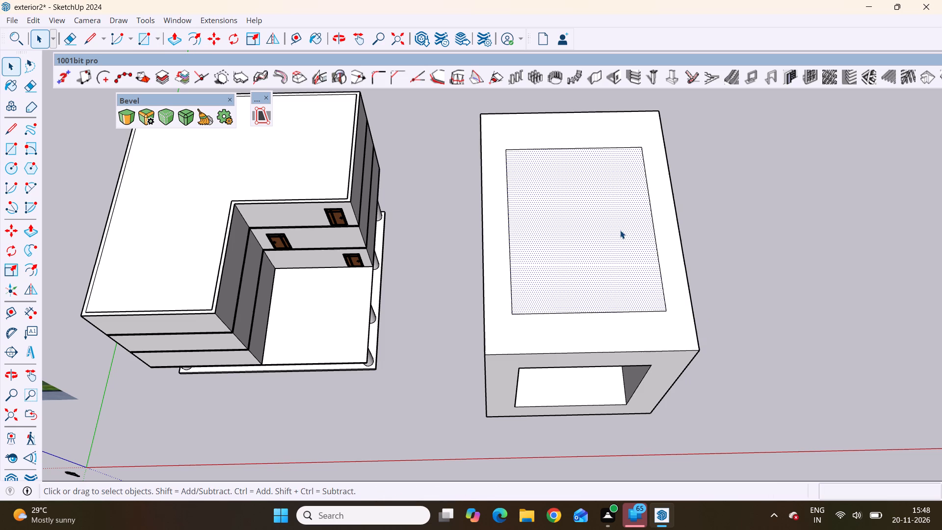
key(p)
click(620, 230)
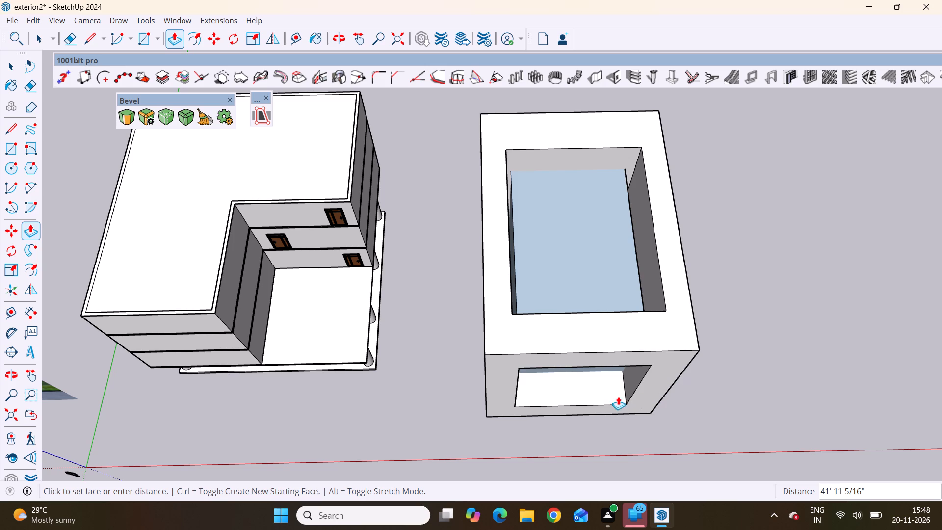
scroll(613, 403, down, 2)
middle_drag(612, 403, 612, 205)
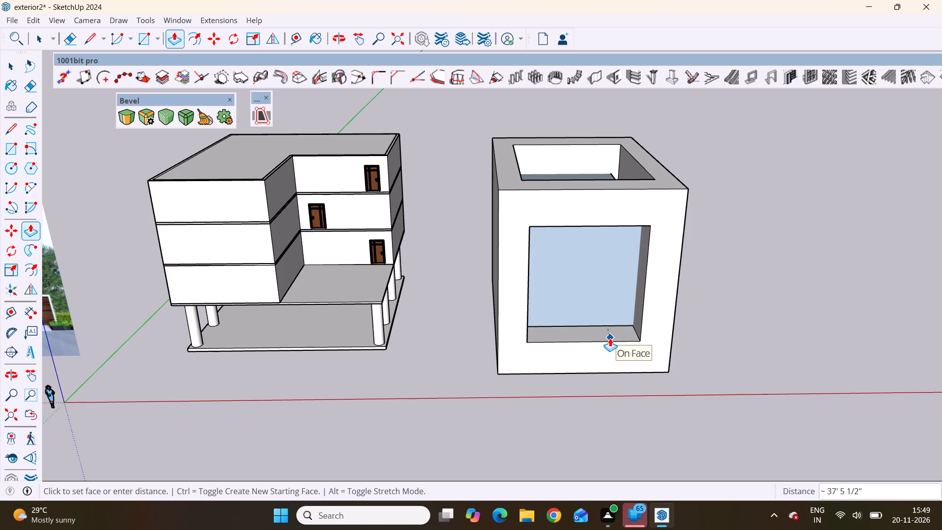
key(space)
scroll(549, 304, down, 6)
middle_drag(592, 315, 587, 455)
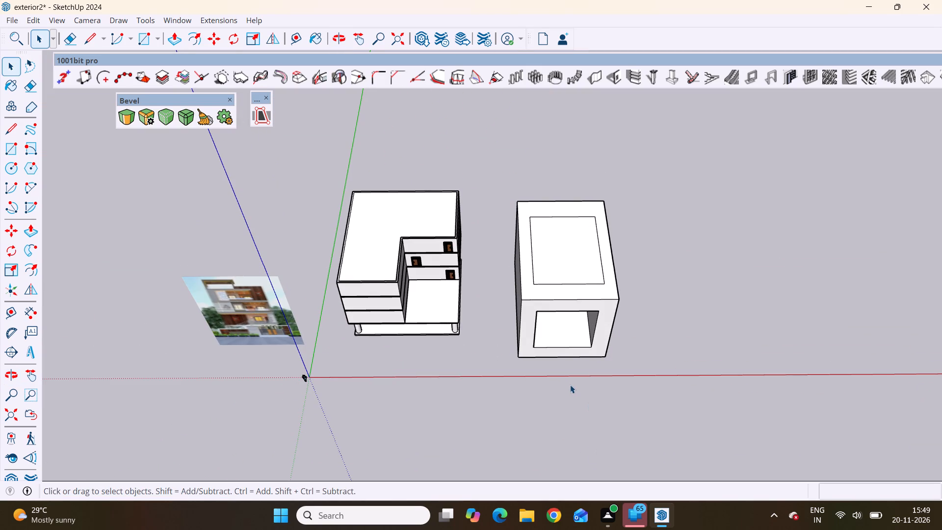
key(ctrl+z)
Examine the box and its front through opening from several angles.
scroll(407, 242, down, 3)
middle_drag(510, 318, 517, 231)
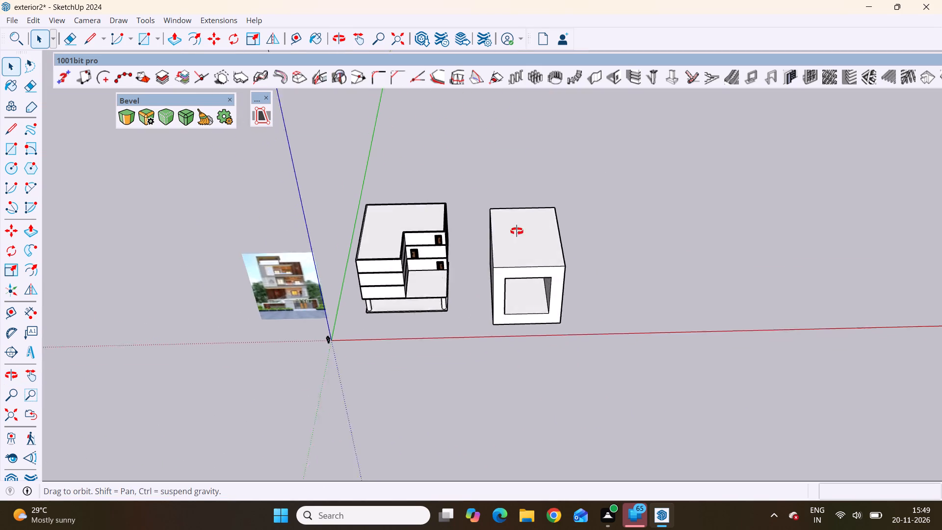
middle_drag(517, 231, 517, 185)
scroll(516, 256, up, 4)
scroll(513, 330, down, 1)
middle_drag(520, 331, 438, 257)
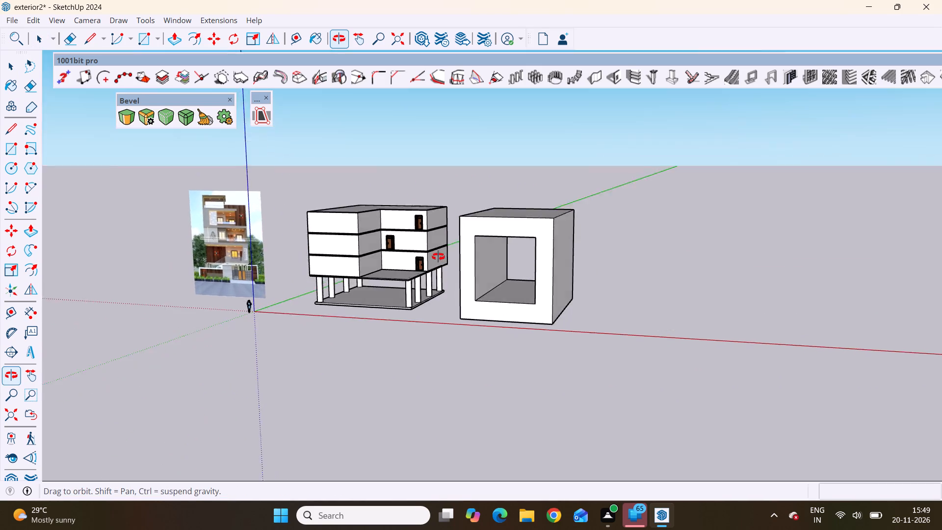
middle_drag(438, 257, 482, 265)
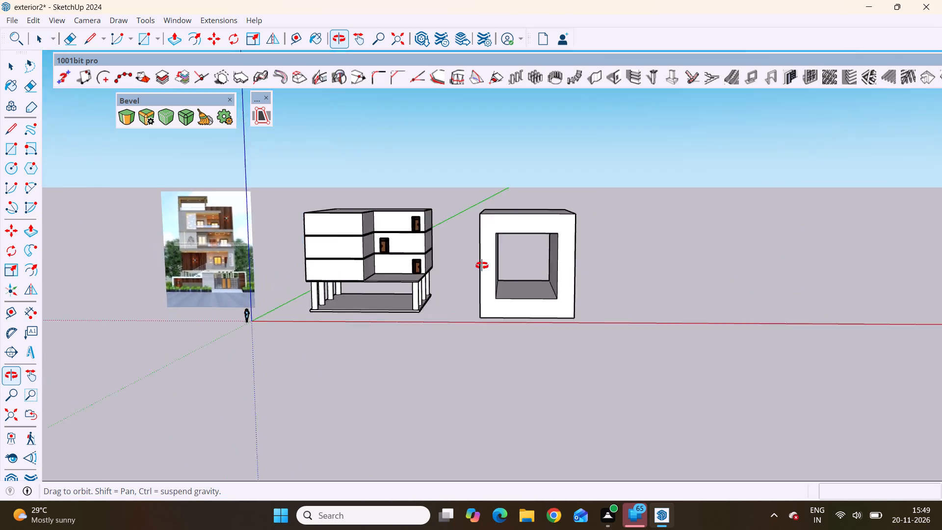
middle_drag(482, 265, 447, 257)
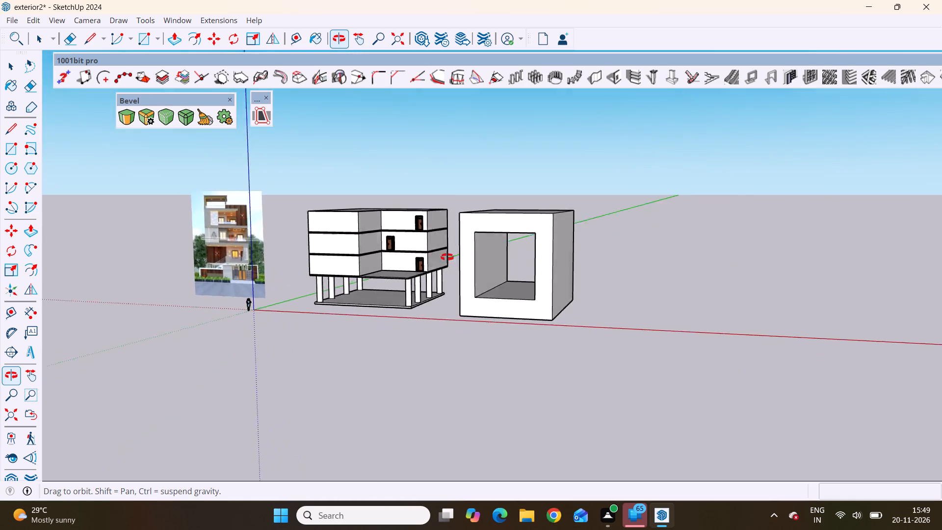
middle_drag(447, 257, 519, 327)
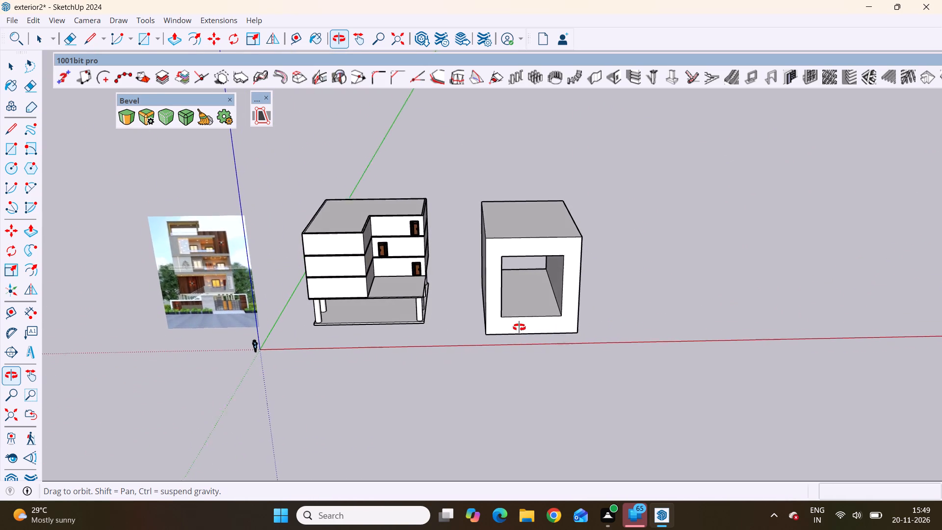
middle_drag(519, 327, 529, 276)
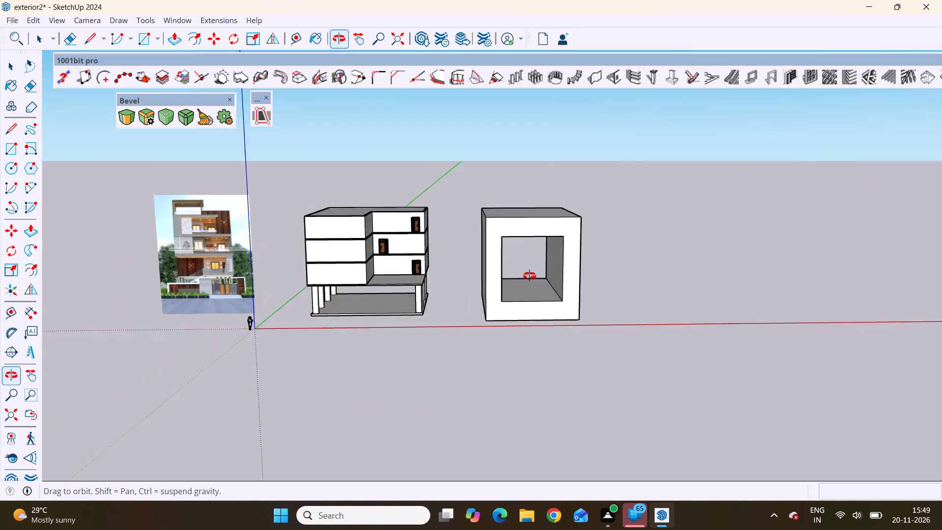
middle_drag(529, 276, 515, 316)
Delete the practice box beside the house, including its leftover back edge.
scroll(515, 312, up, 3)
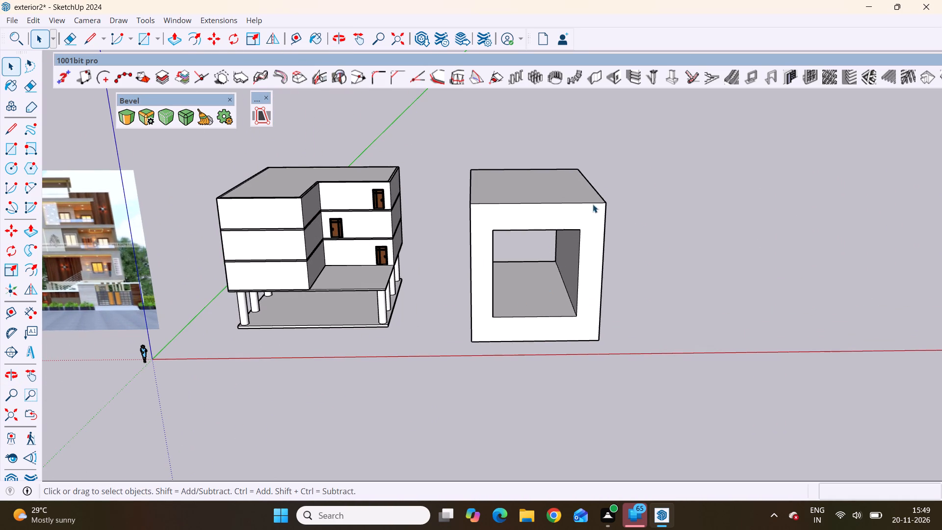
drag(621, 182, 454, 361)
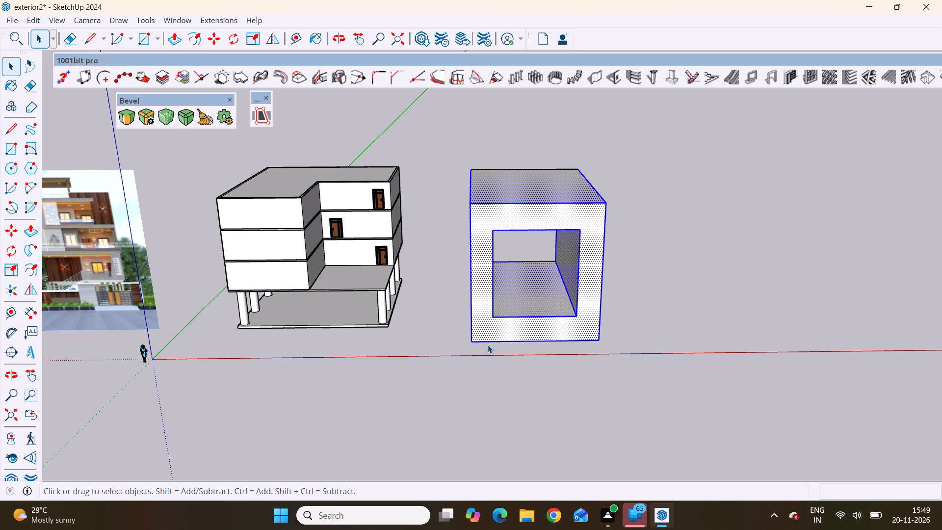
key(Delete)
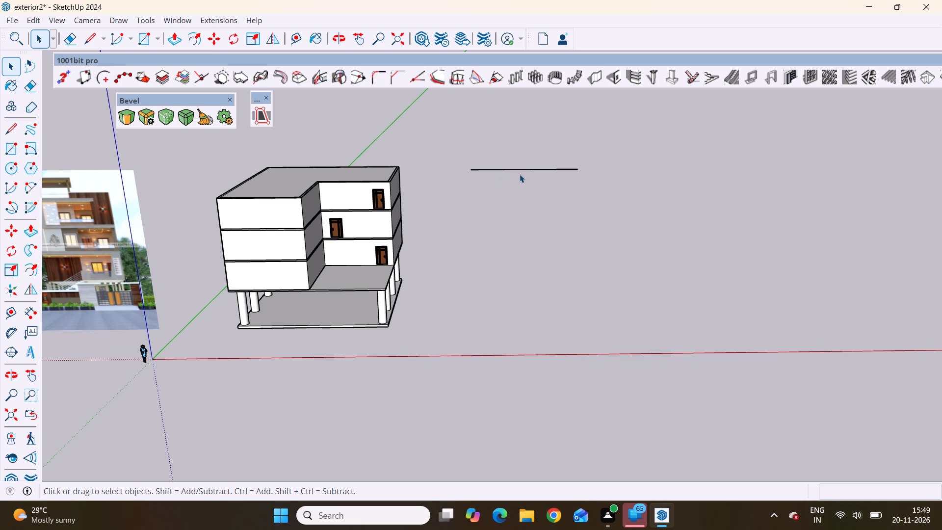
click(520, 172)
key(e)
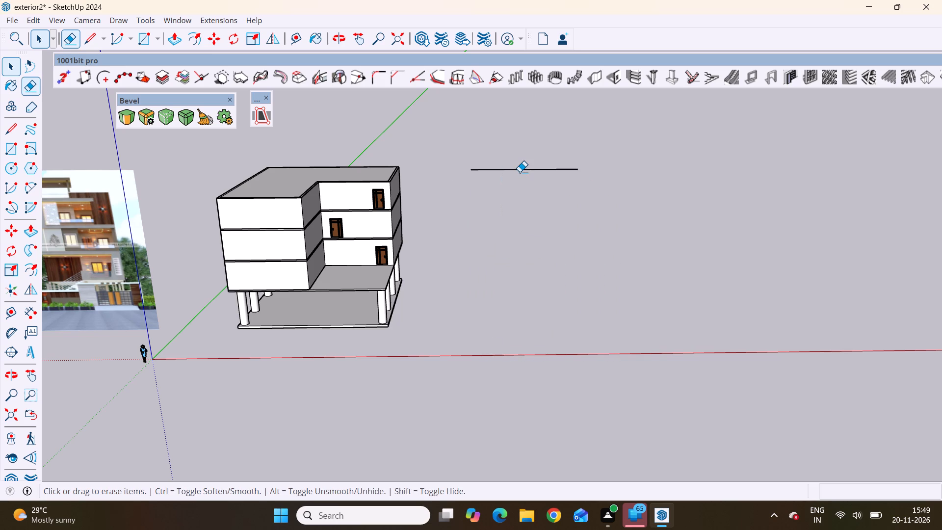
click(520, 171)
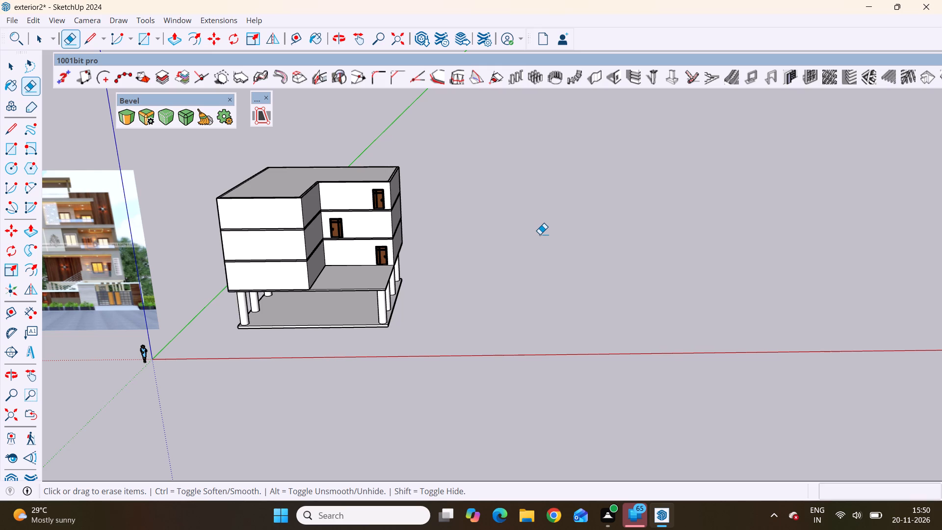
Open the house's lowest storey group above the columns for editing and select its recessed wall face with the door.
scroll(524, 269, down, 8)
key(space)
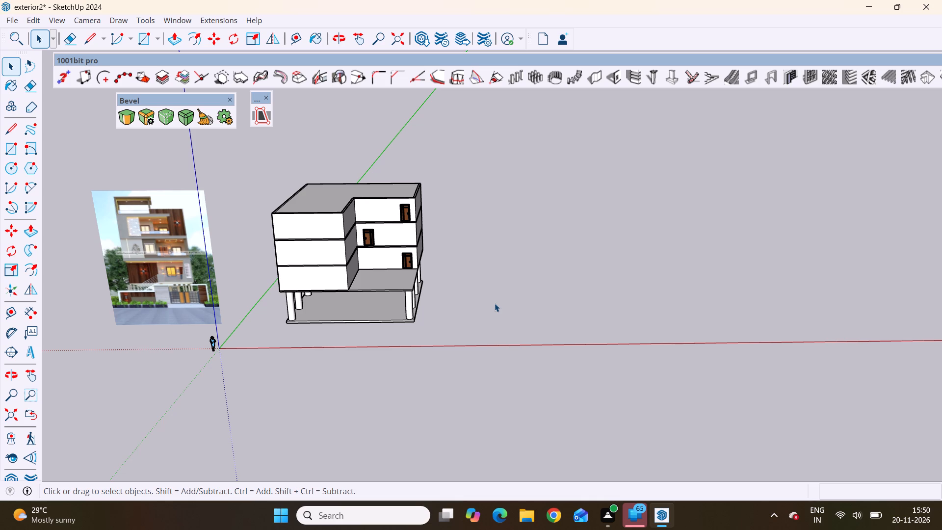
scroll(596, 258, down, 8)
scroll(614, 236, up, 1)
scroll(495, 270, down, 9)
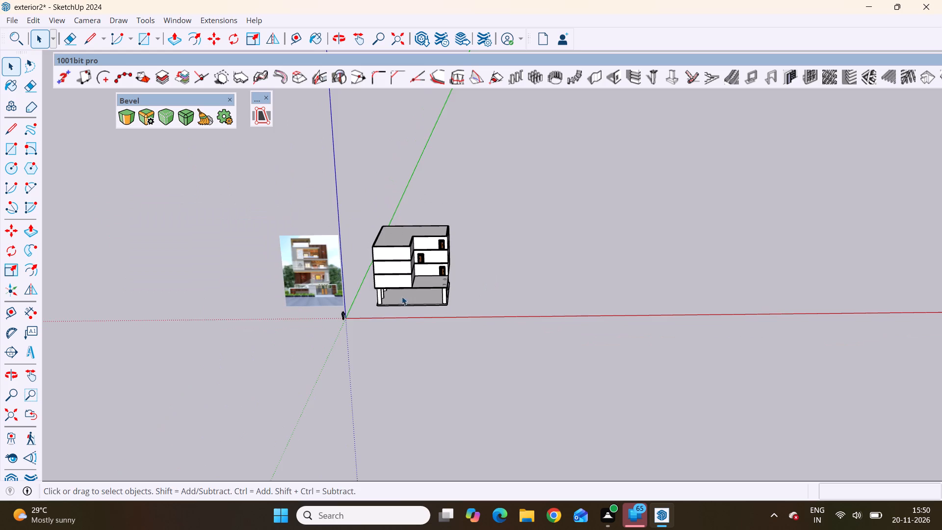
middle_drag(401, 285, 425, 245)
scroll(426, 243, up, 8)
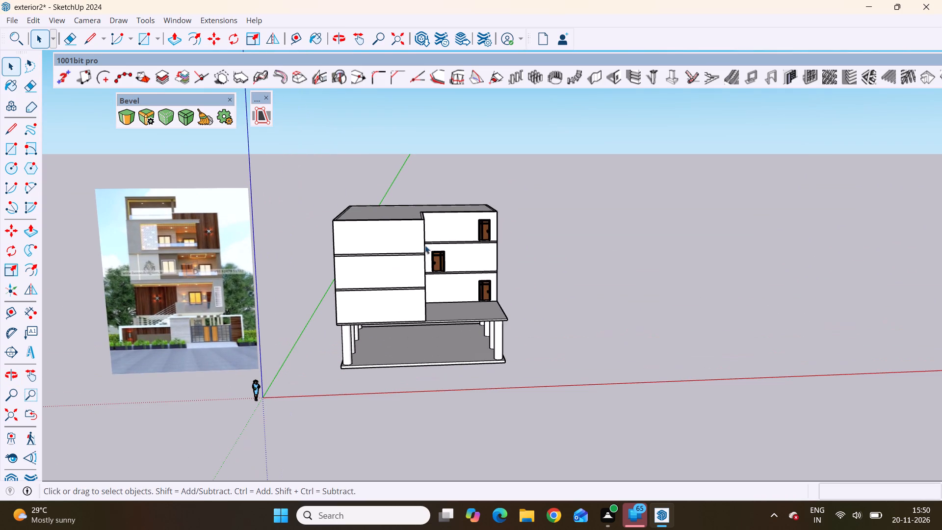
click(441, 288)
scroll(444, 289, up, 4)
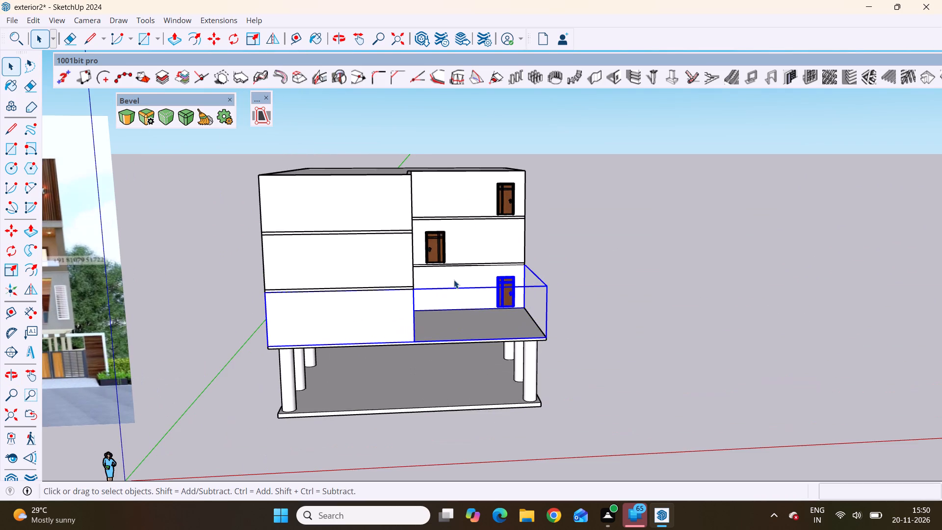
double_click(454, 280)
scroll(456, 283, up, 4)
click(456, 283)
scroll(455, 276, up, 4)
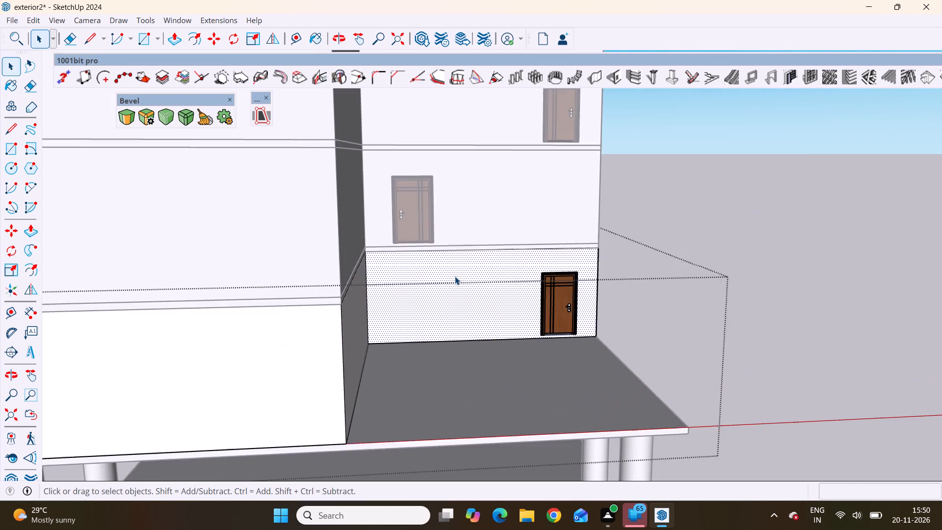
scroll(455, 276, down, 6)
scroll(435, 197, up, 2)
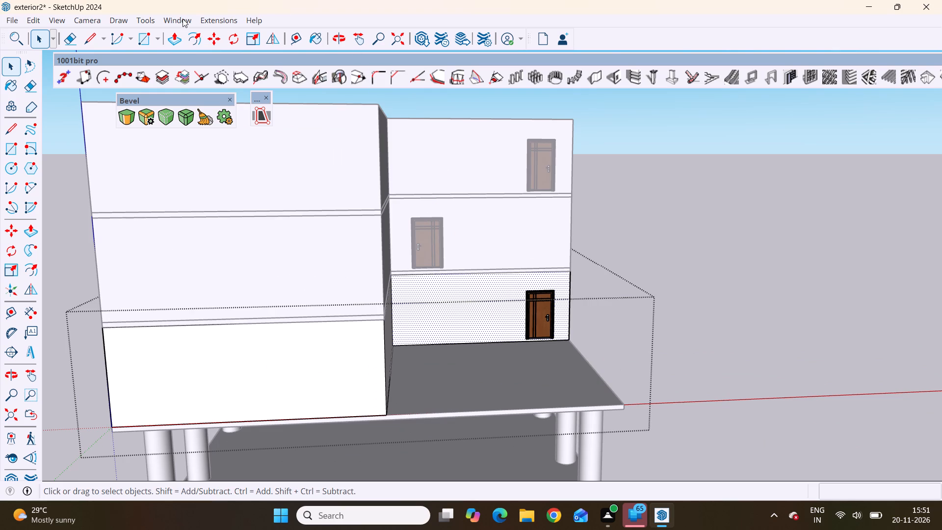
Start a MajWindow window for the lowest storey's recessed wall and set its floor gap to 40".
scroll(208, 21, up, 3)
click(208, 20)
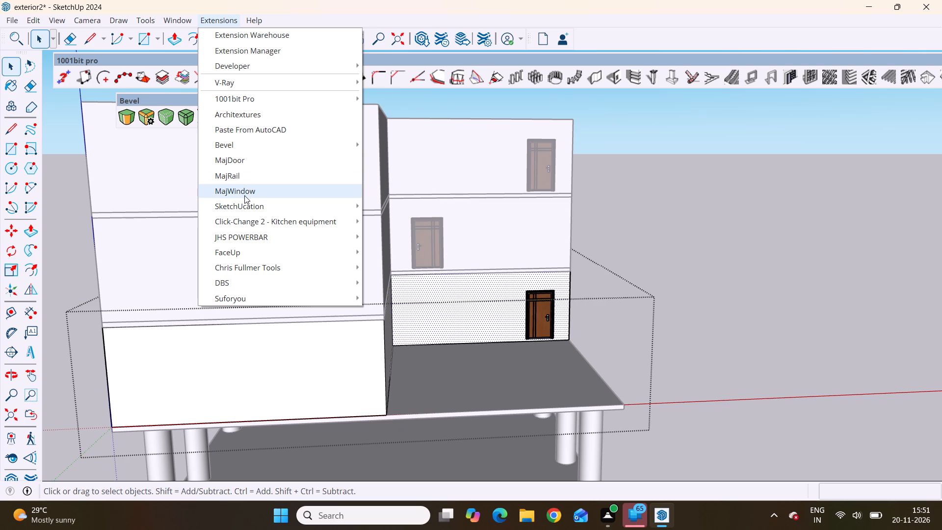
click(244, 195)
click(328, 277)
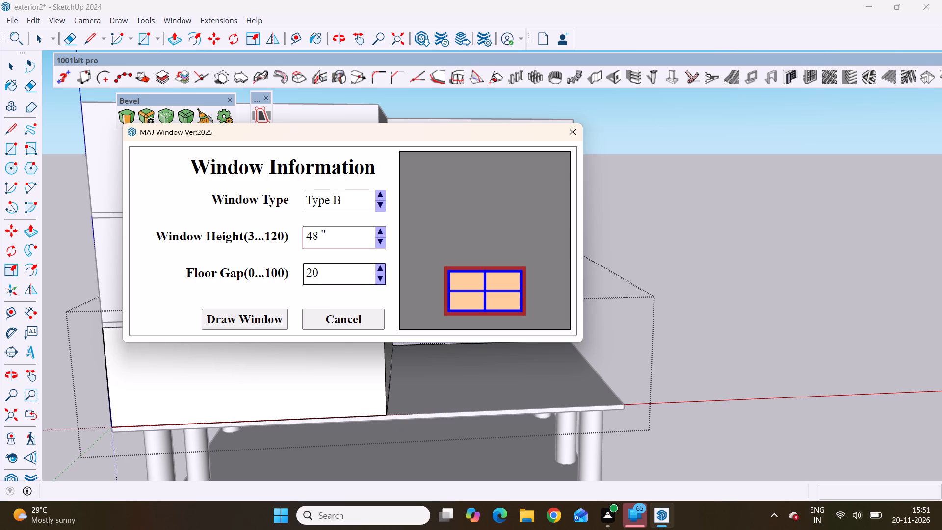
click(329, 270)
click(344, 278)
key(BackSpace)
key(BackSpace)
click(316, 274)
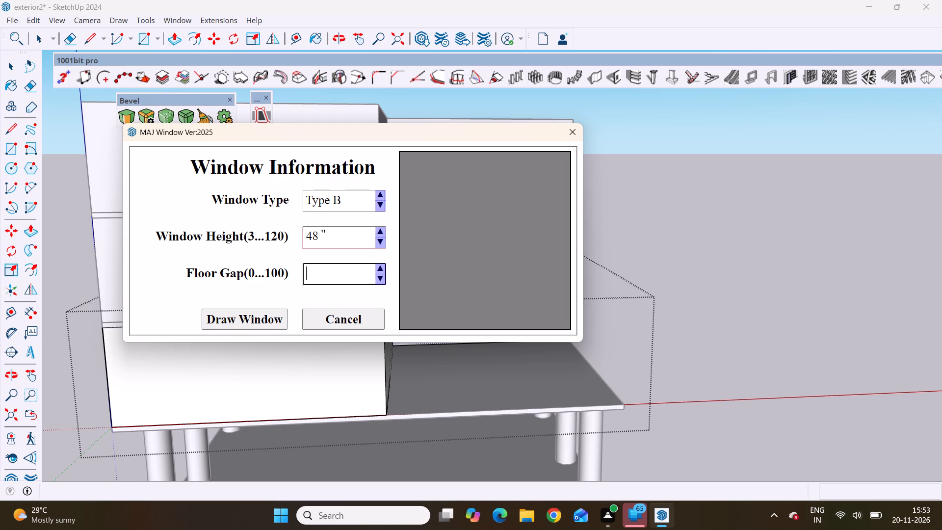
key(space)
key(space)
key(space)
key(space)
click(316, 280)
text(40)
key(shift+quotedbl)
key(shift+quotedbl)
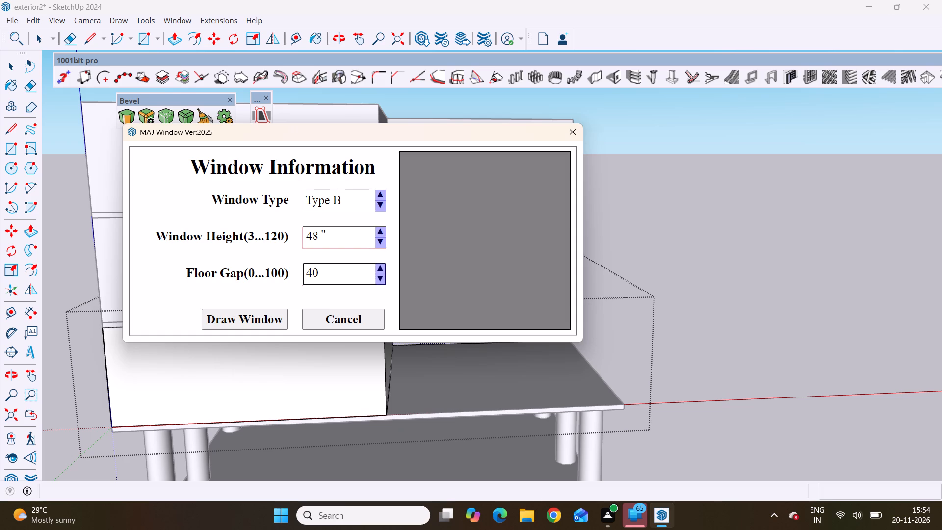
Set the Type B window's height to 60" and proceed to drawing it.
click(341, 243)
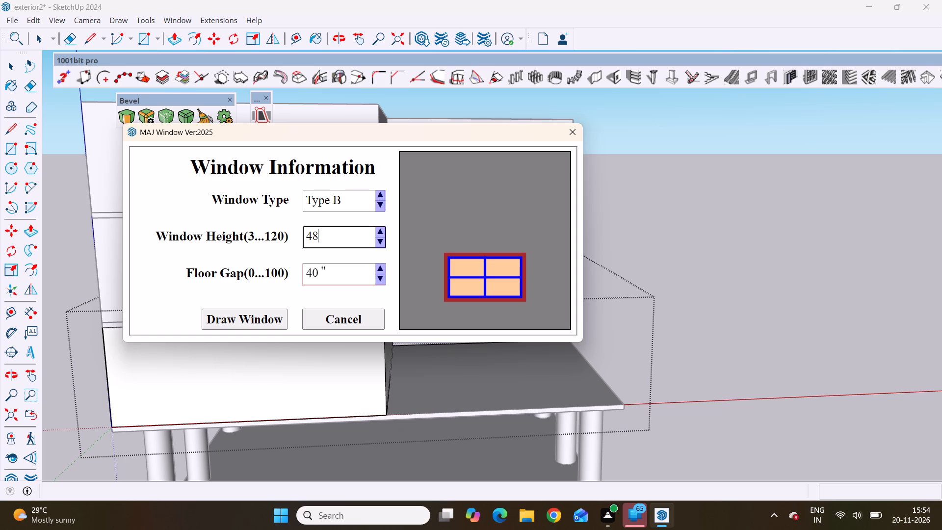
key(BackSpace)
key(BackSpace)
key(6)
key(0)
key(shift+quotedbl)
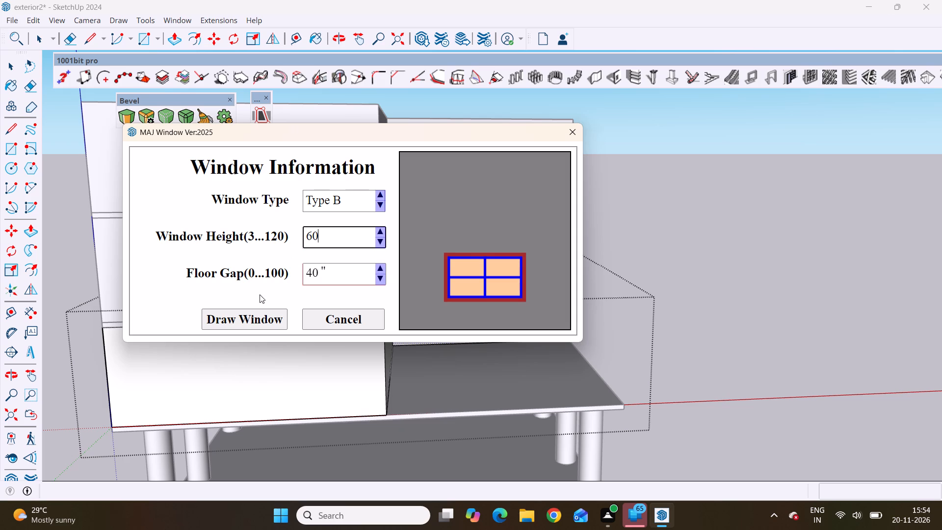
click(251, 318)
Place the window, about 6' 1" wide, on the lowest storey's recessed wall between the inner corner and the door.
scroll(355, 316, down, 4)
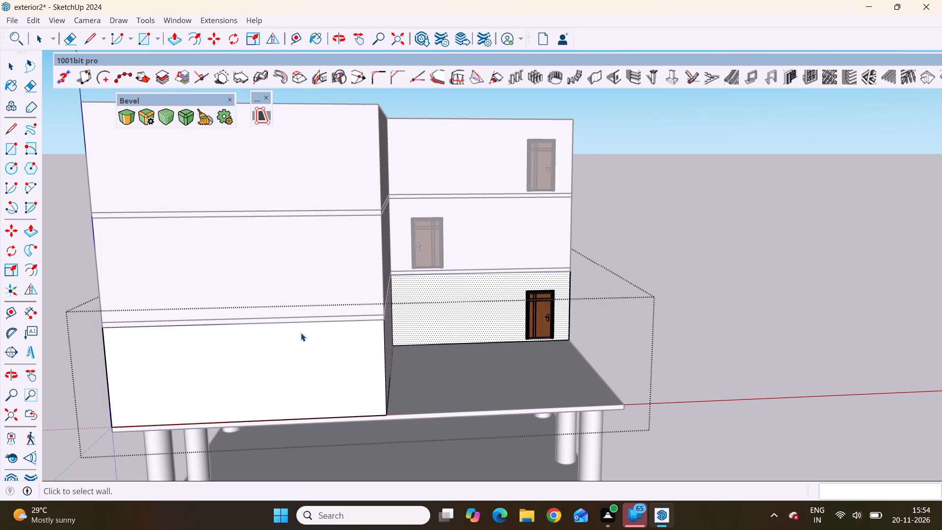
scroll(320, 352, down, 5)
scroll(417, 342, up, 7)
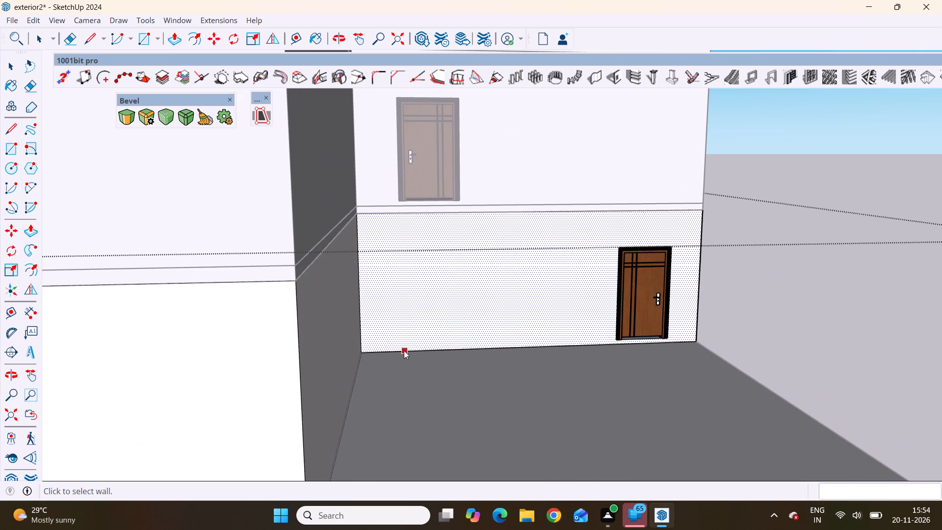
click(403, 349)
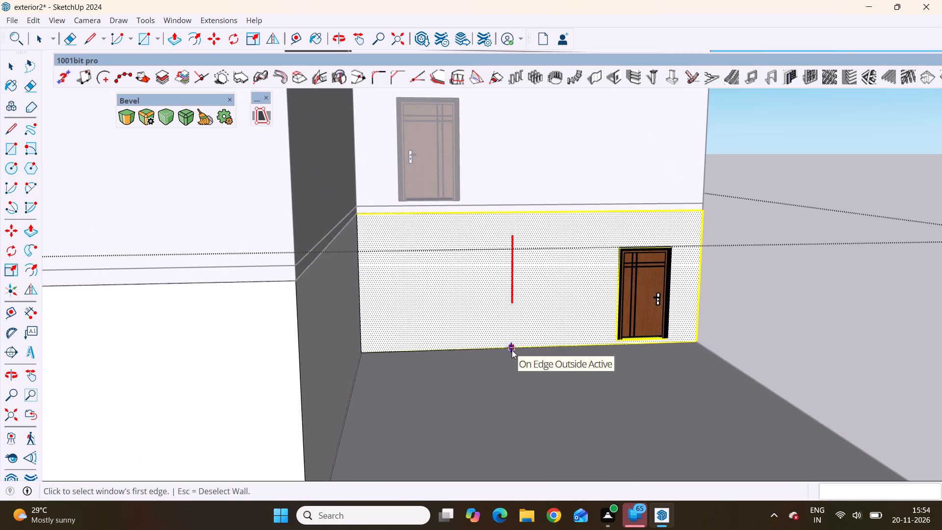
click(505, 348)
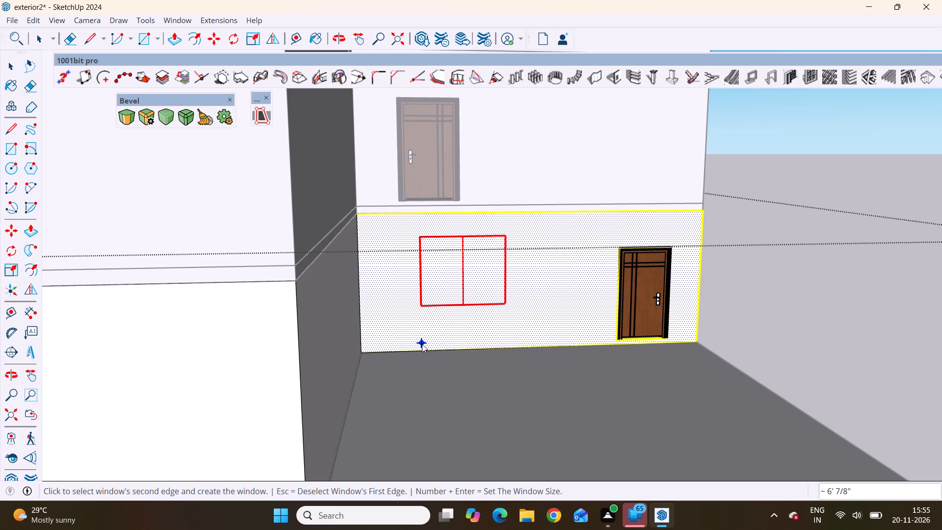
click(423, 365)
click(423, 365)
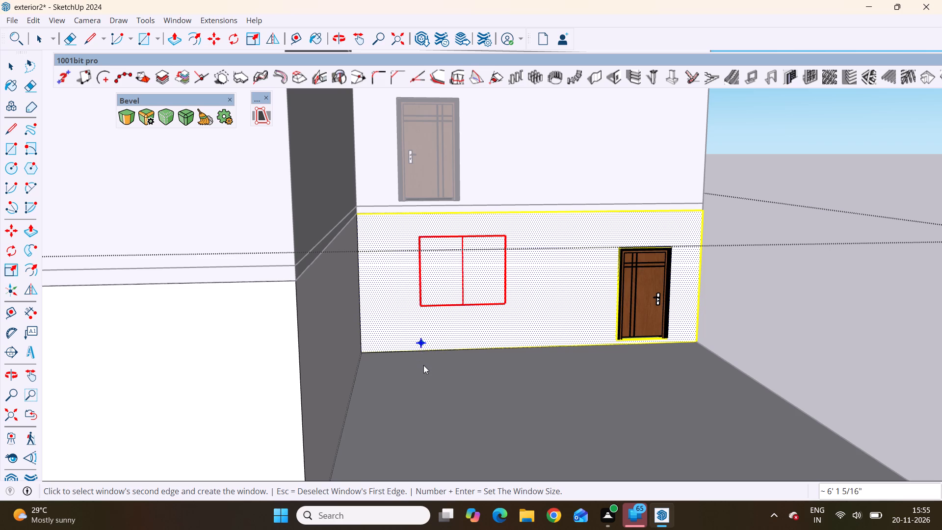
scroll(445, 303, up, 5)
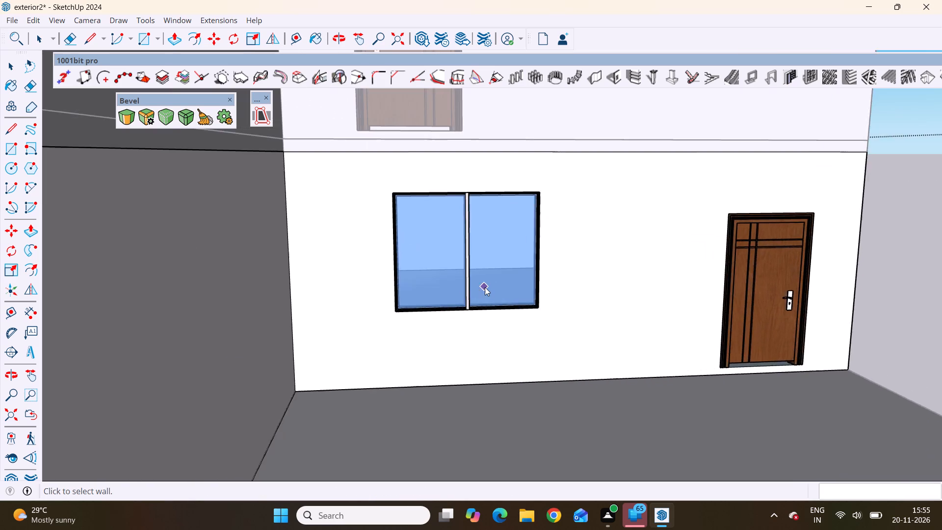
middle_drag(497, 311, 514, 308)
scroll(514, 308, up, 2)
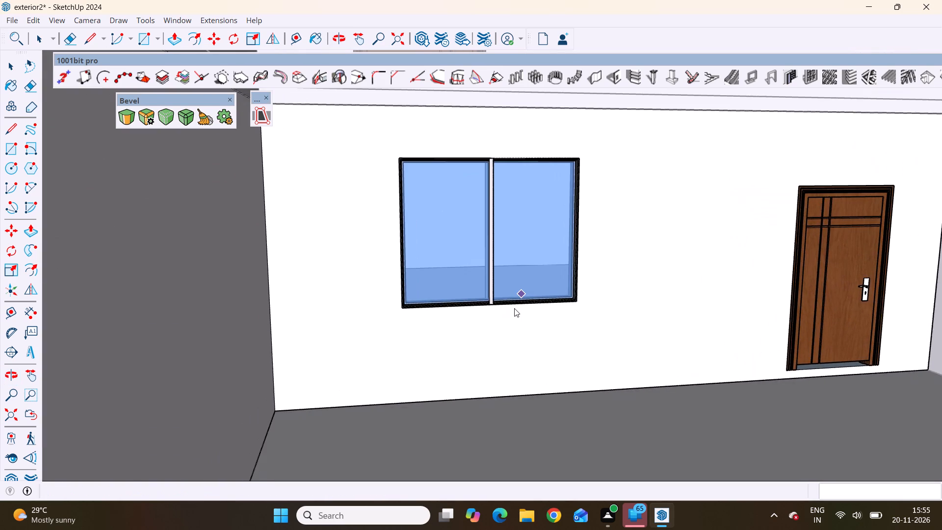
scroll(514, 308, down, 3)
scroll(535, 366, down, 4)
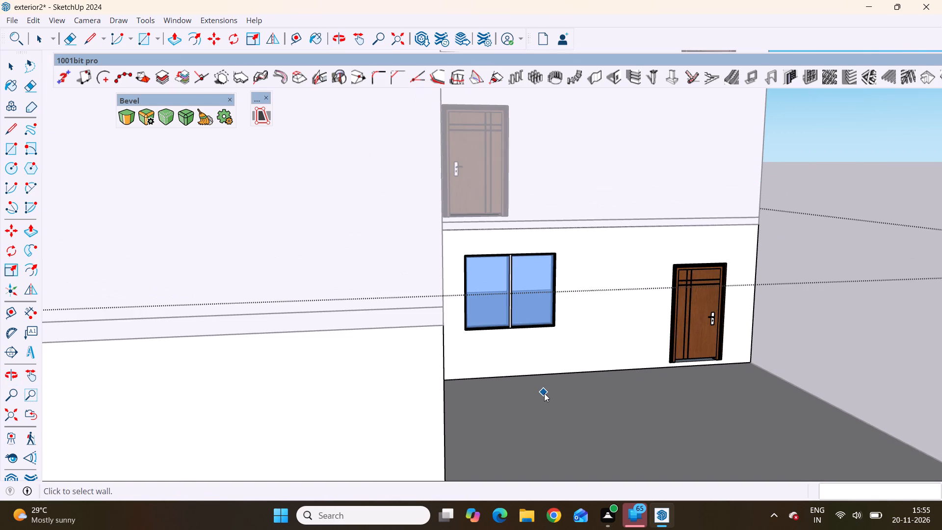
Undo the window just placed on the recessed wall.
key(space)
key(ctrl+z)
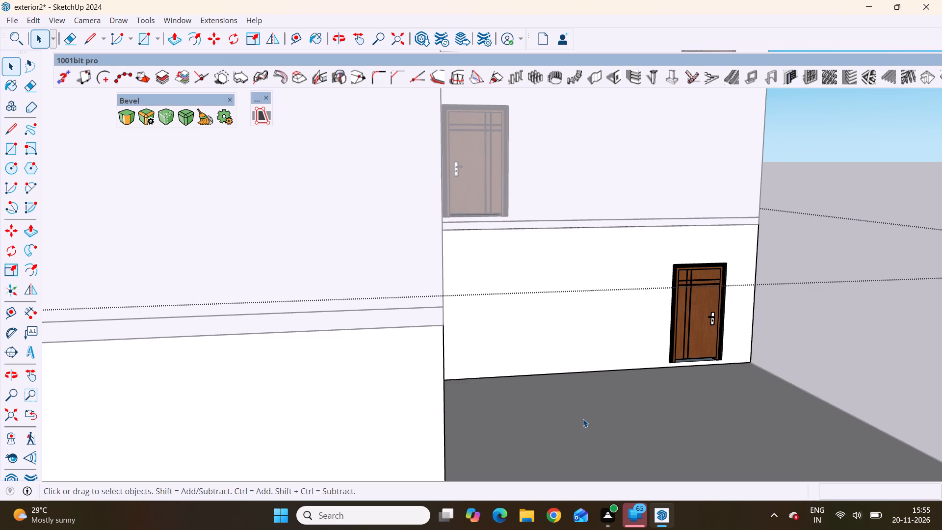
Start another MajWindow Type B window for the recessed wall and set its floor gap to 30".
scroll(603, 359, down, 12)
middle_drag(621, 353, 557, 373)
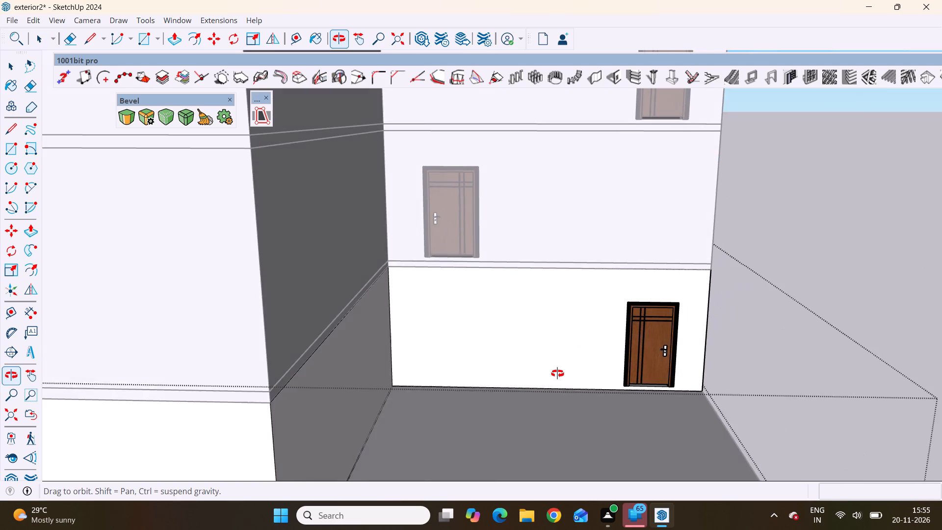
middle_drag(557, 373, 581, 371)
scroll(581, 371, up, 1)
click(217, 13)
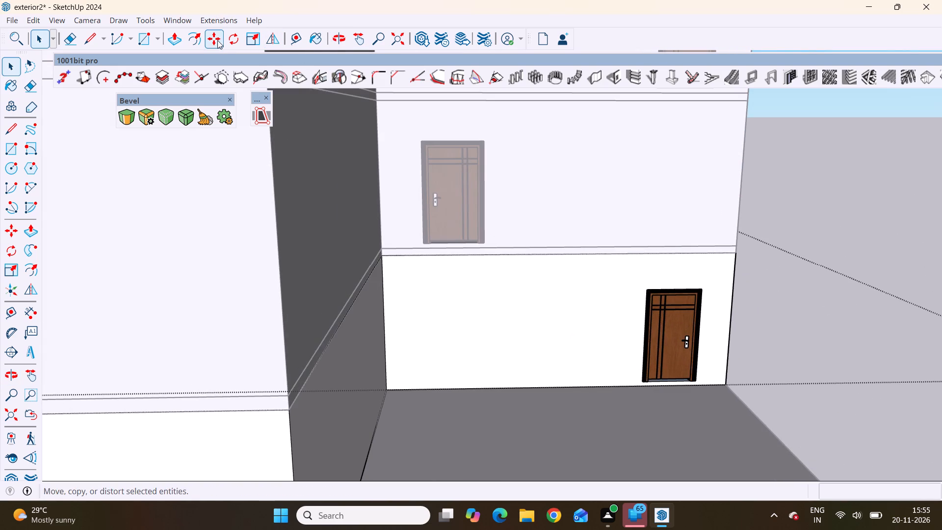
click(211, 22)
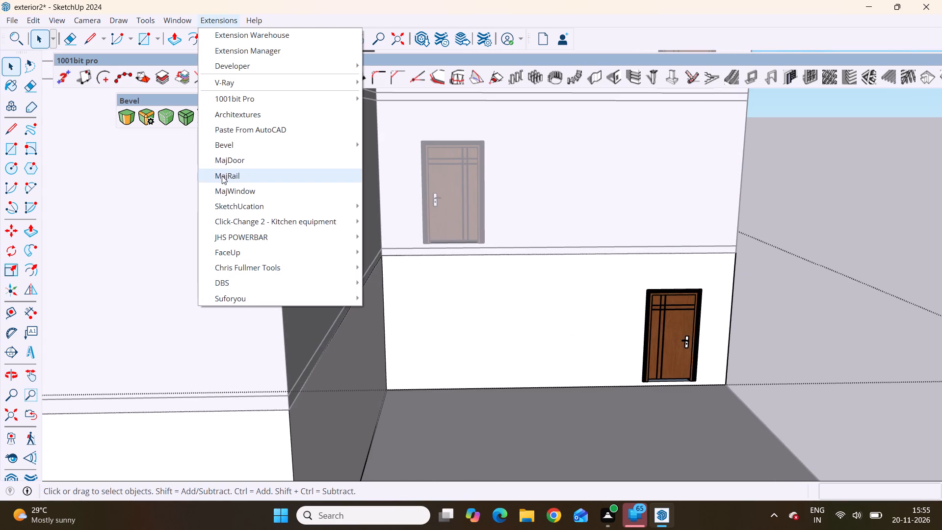
click(244, 190)
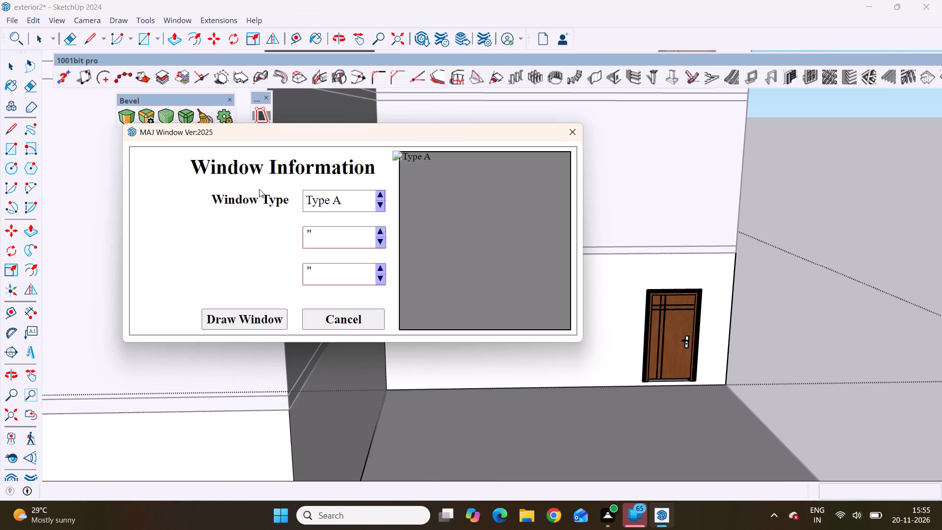
click(336, 274)
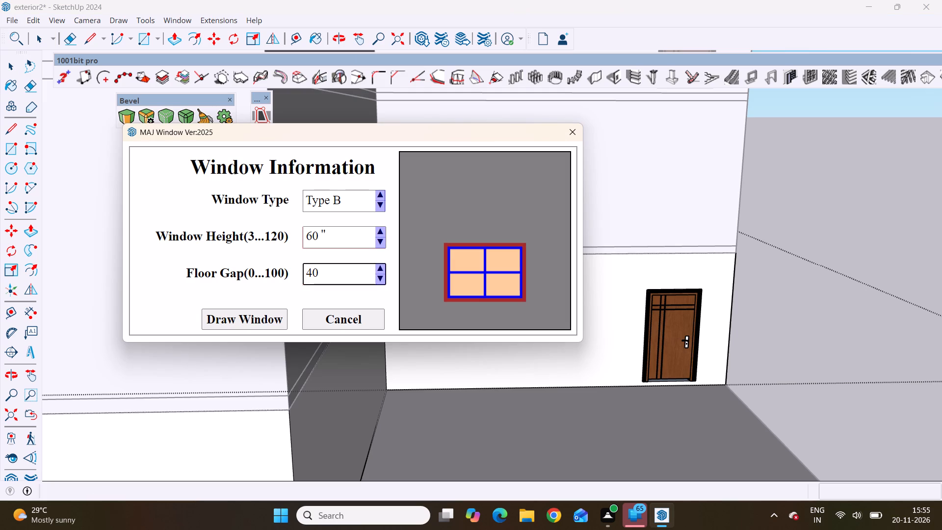
key(BackSpace)
key(BackSpace)
key(3)
text(0")
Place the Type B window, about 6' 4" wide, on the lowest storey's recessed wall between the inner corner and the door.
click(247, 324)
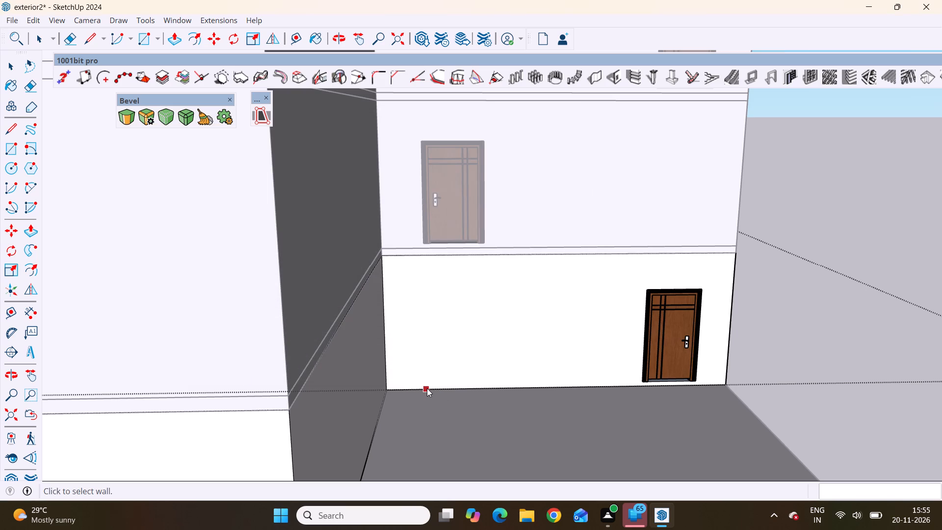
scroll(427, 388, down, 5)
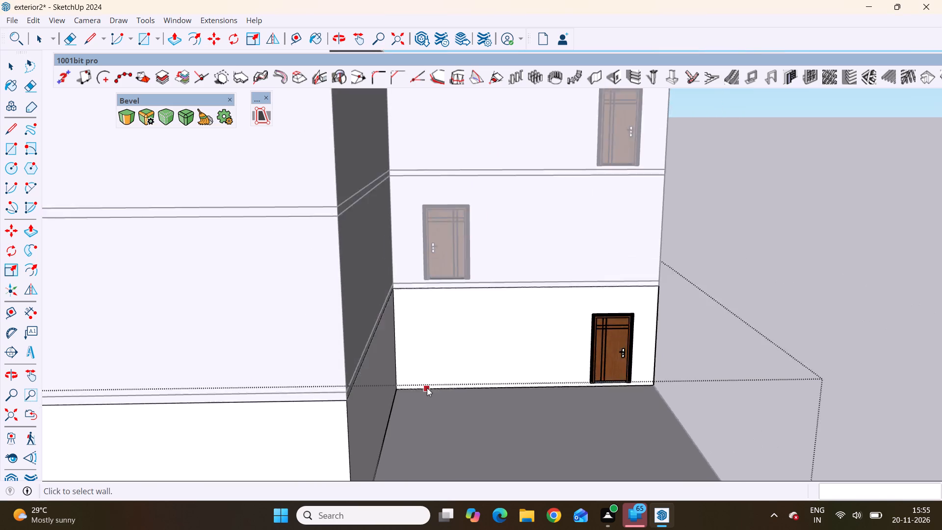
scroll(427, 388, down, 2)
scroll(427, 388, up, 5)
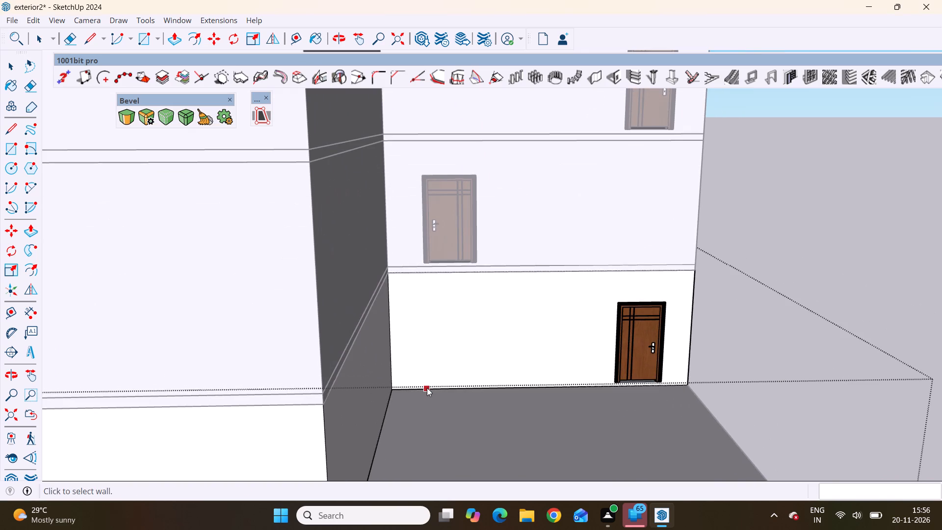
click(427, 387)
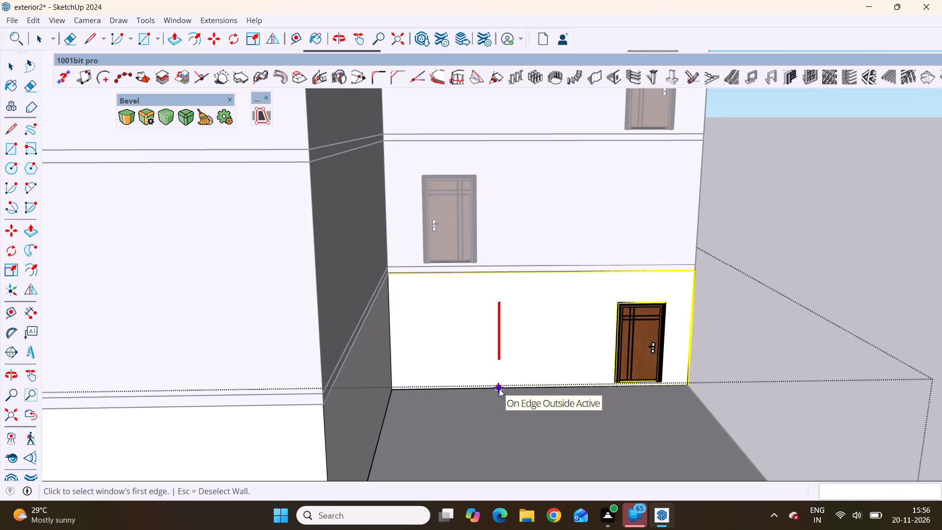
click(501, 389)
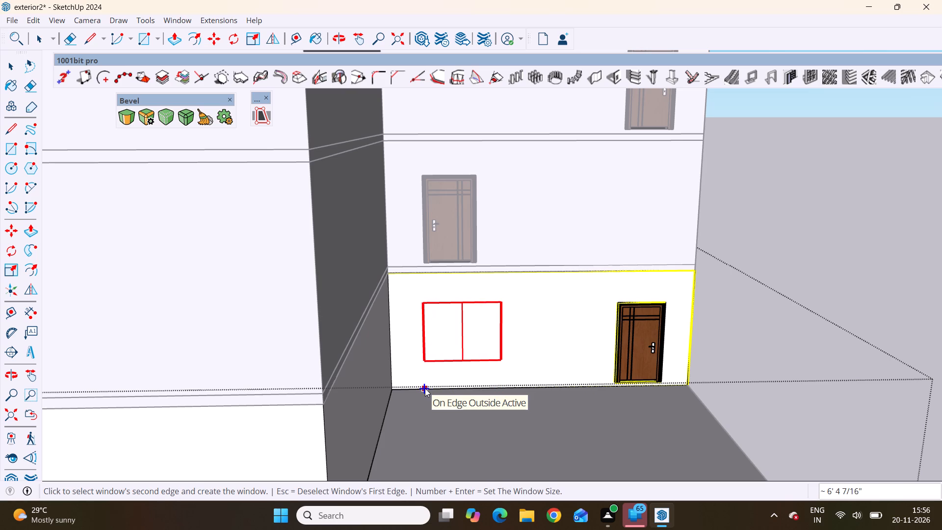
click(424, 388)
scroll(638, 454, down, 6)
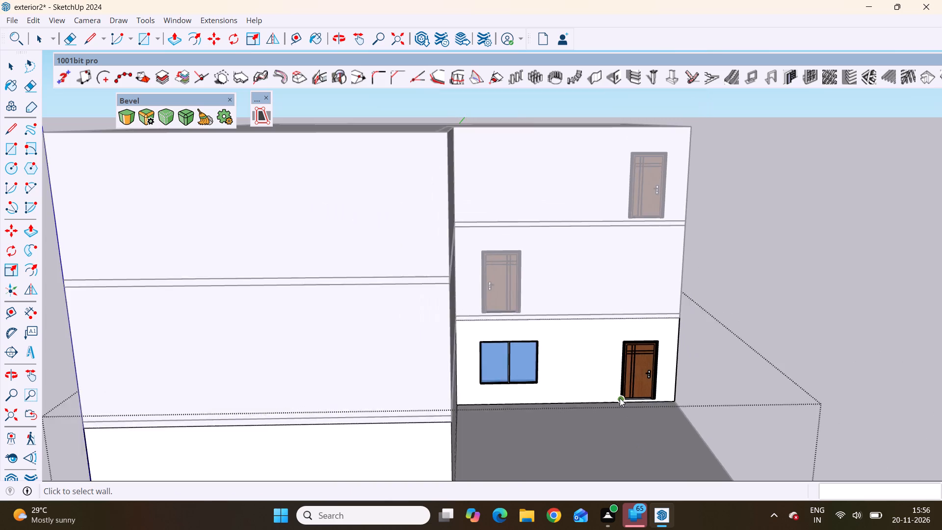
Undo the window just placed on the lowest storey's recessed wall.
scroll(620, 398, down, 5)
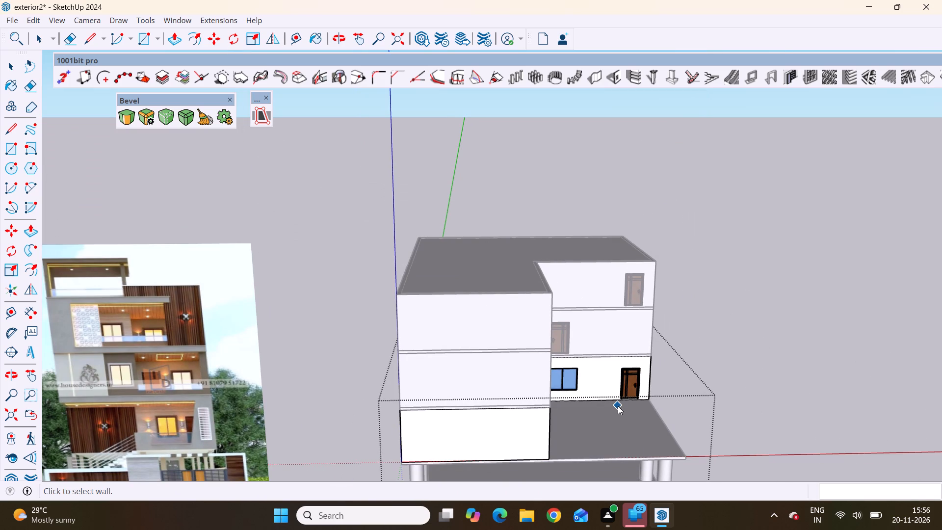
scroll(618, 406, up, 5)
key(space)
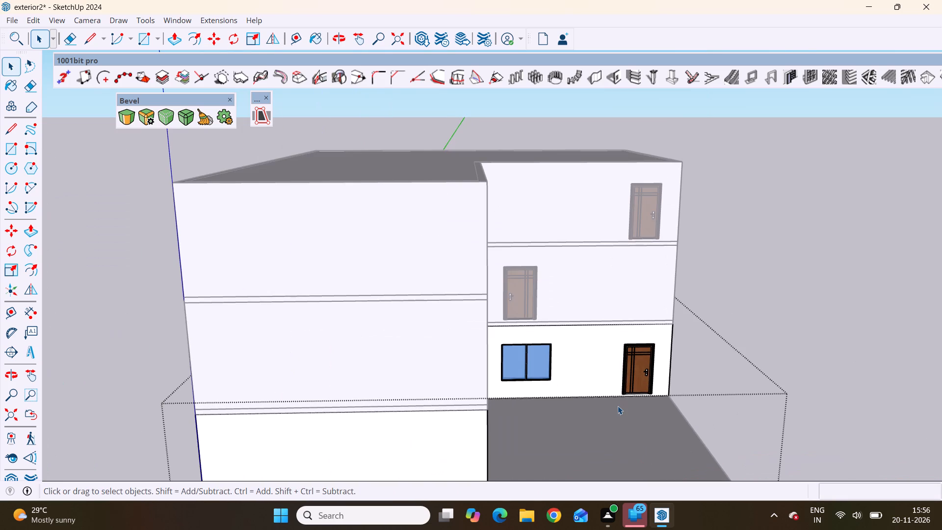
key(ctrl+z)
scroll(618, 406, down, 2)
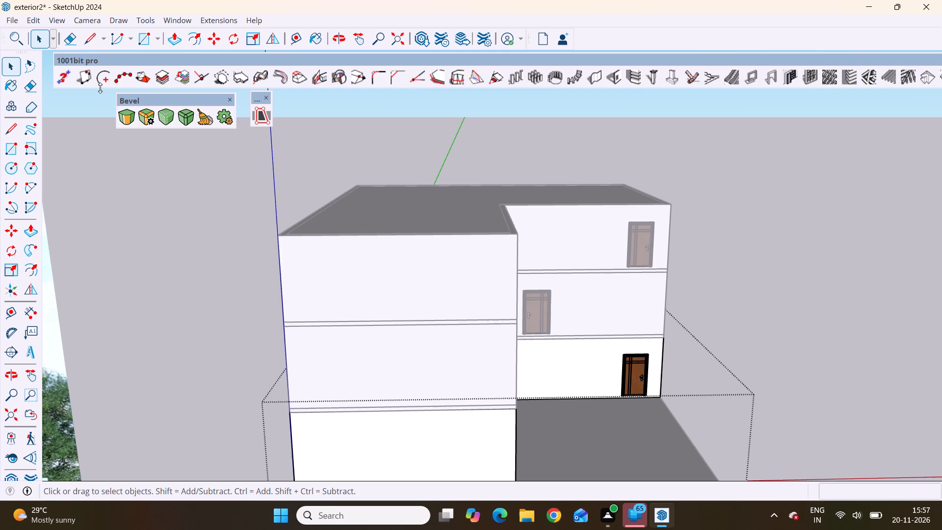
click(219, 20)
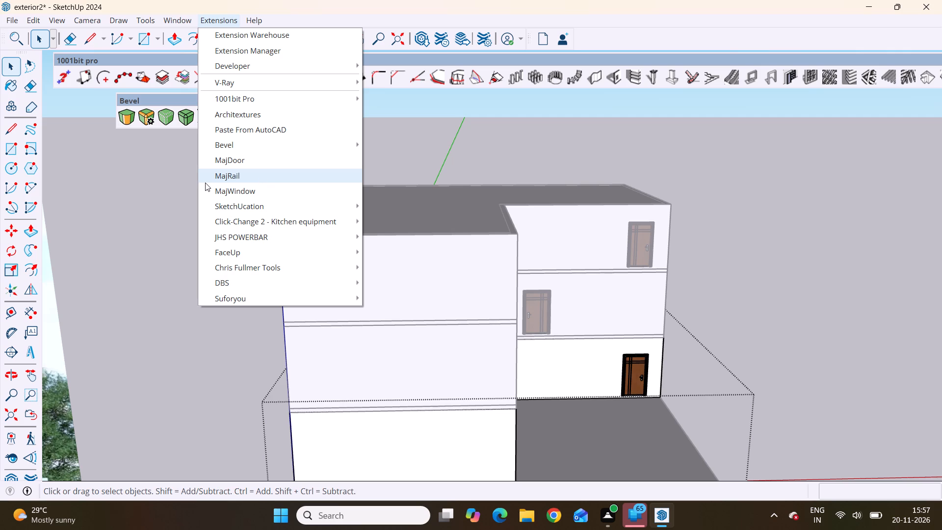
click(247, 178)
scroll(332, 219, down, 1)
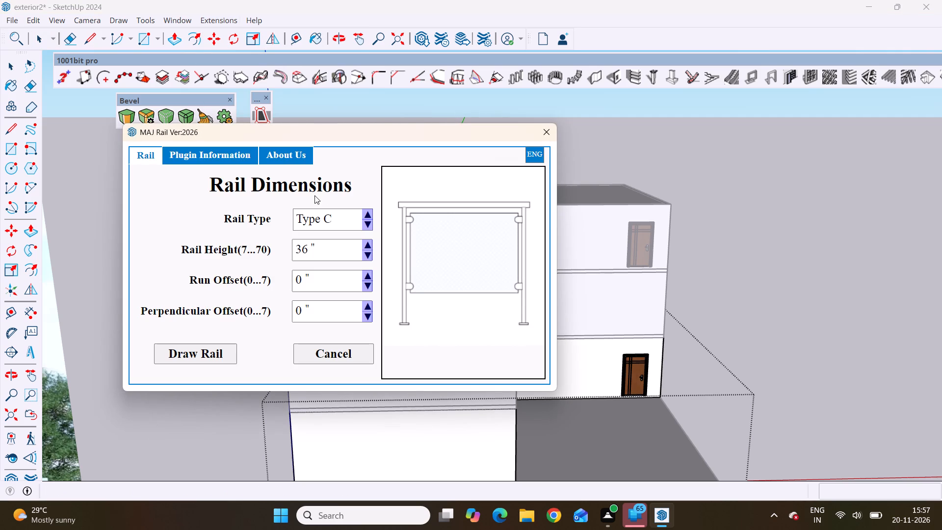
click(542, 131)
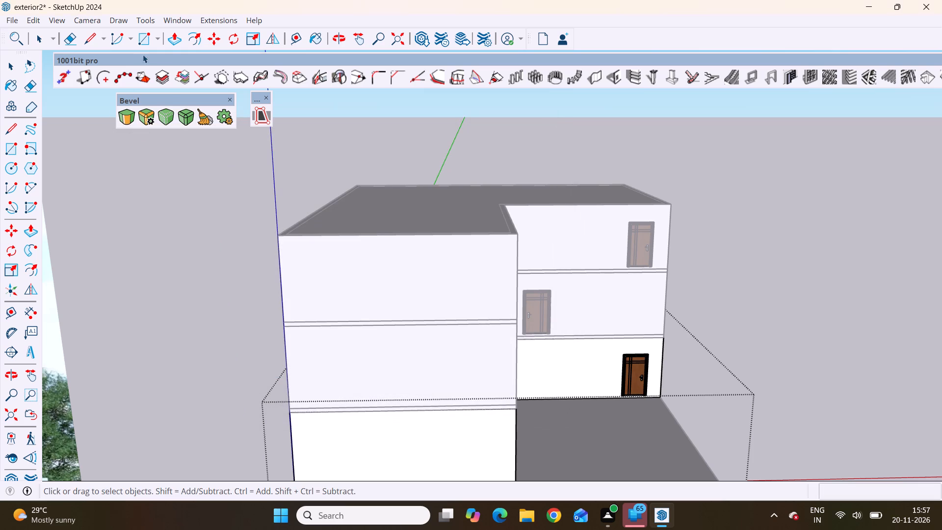
Start another MajWindow Type B window with 60" height and set its floor gap to 29".
click(226, 18)
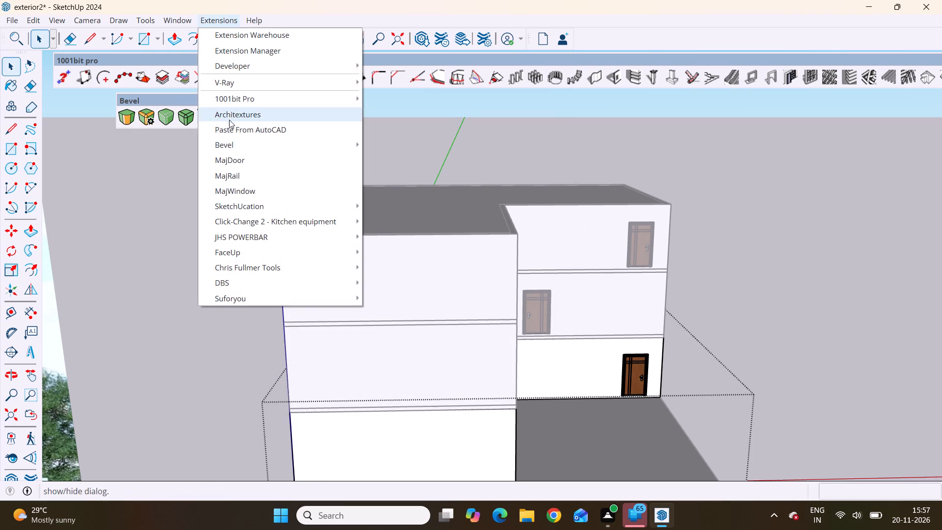
click(250, 189)
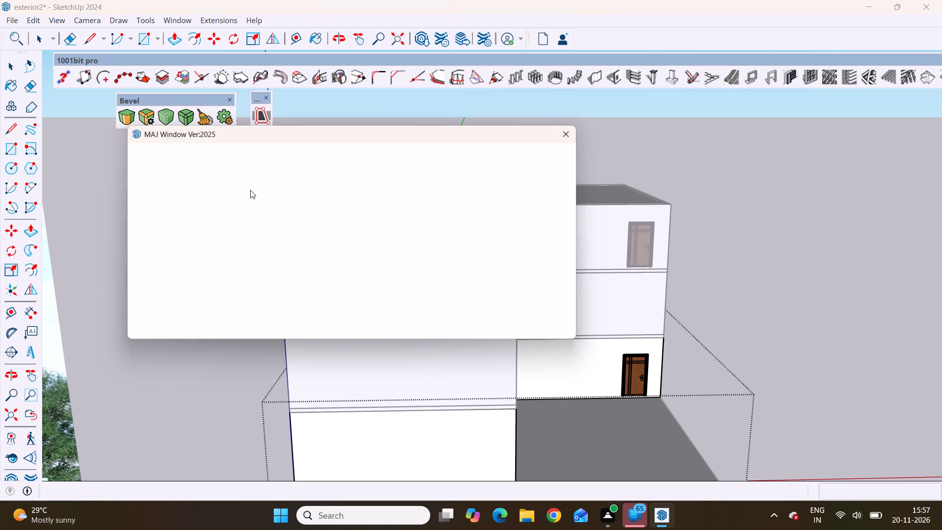
scroll(345, 284, down, 3)
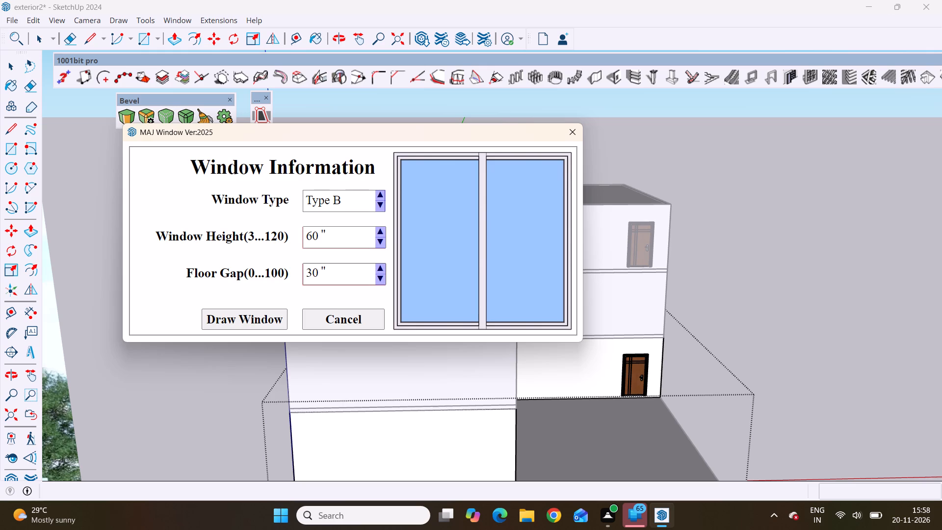
click(326, 277)
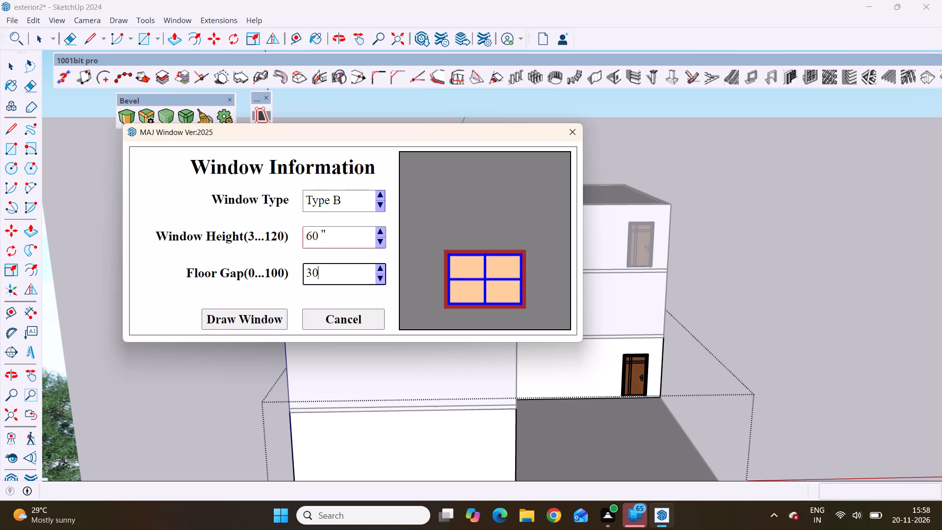
key(BackSpace)
key(BackSpace)
key(2)
text(9")
click(258, 326)
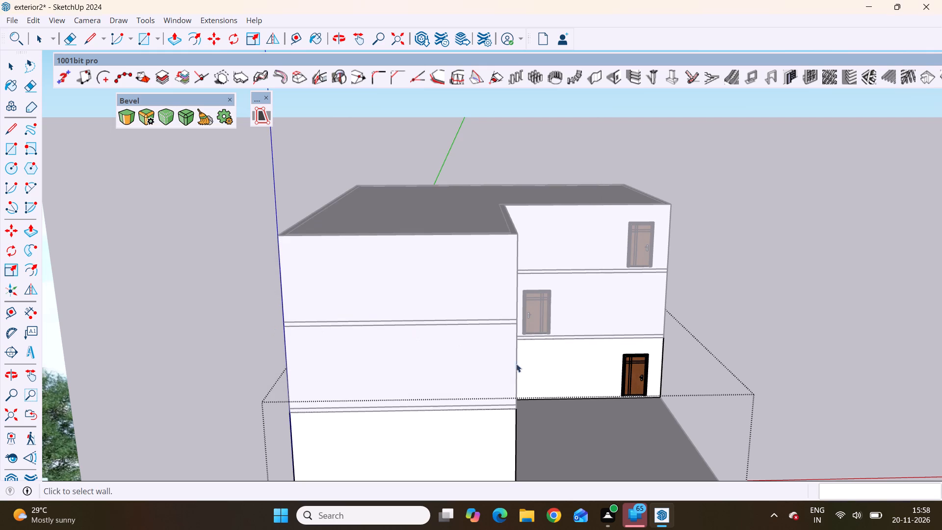
Place the window, about 8' 6" wide, on the lowest storey's recessed wall close beside the door.
scroll(547, 328, up, 4)
scroll(117, 210, down, 9)
scroll(389, 310, up, 4)
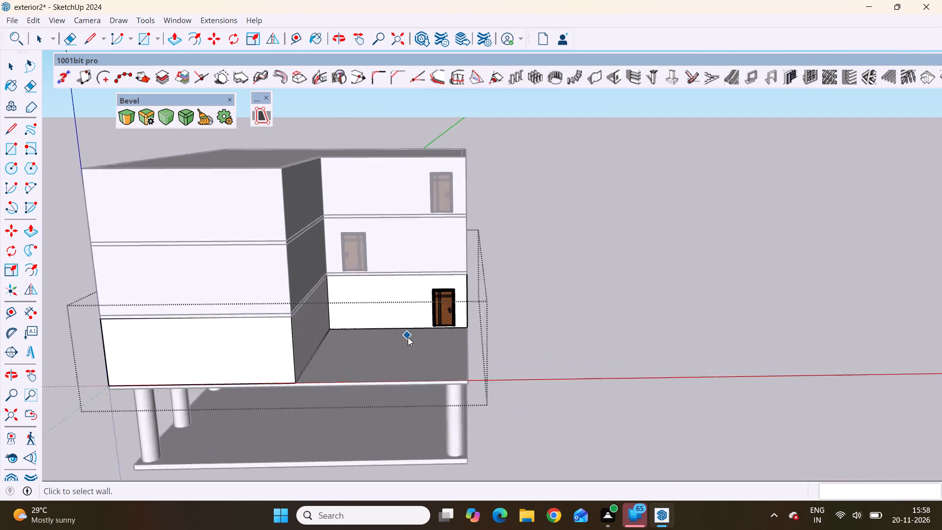
scroll(408, 337, up, 5)
scroll(477, 325, up, 1)
middle_drag(485, 322, 508, 317)
scroll(508, 317, up, 1)
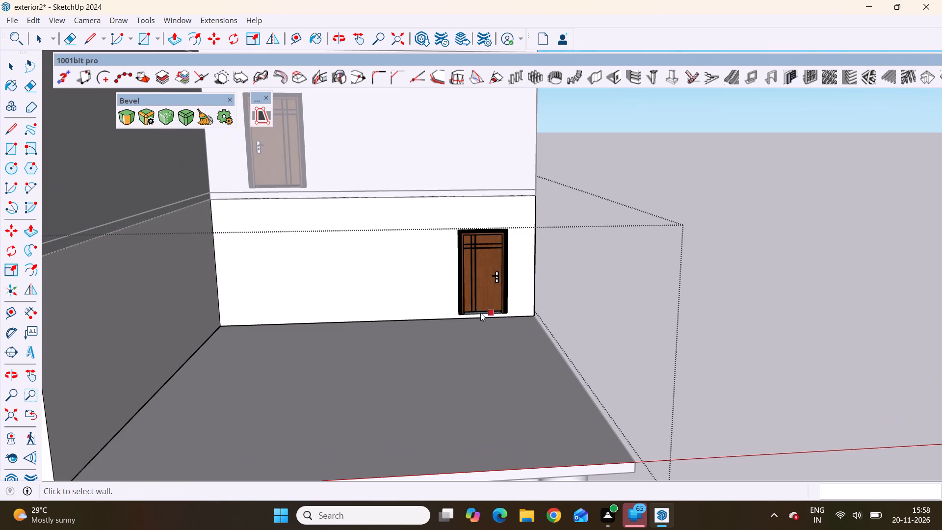
click(433, 319)
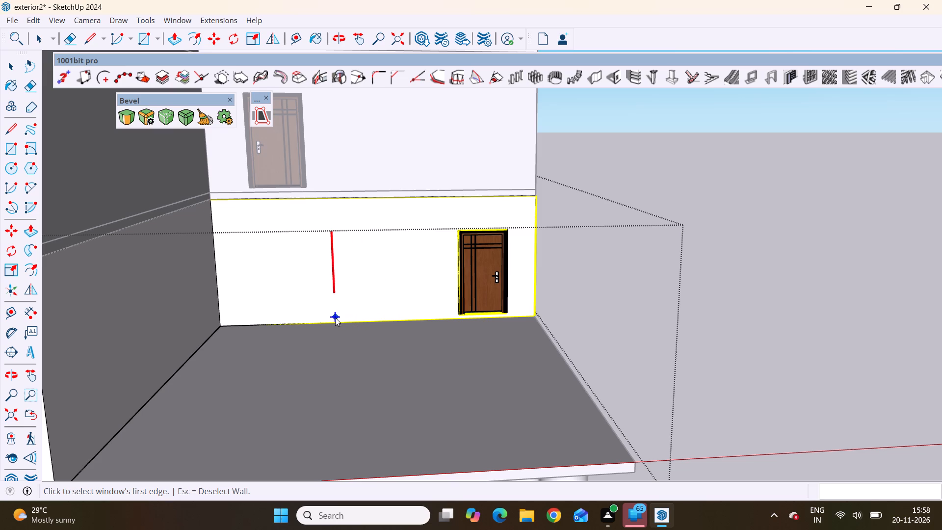
click(325, 316)
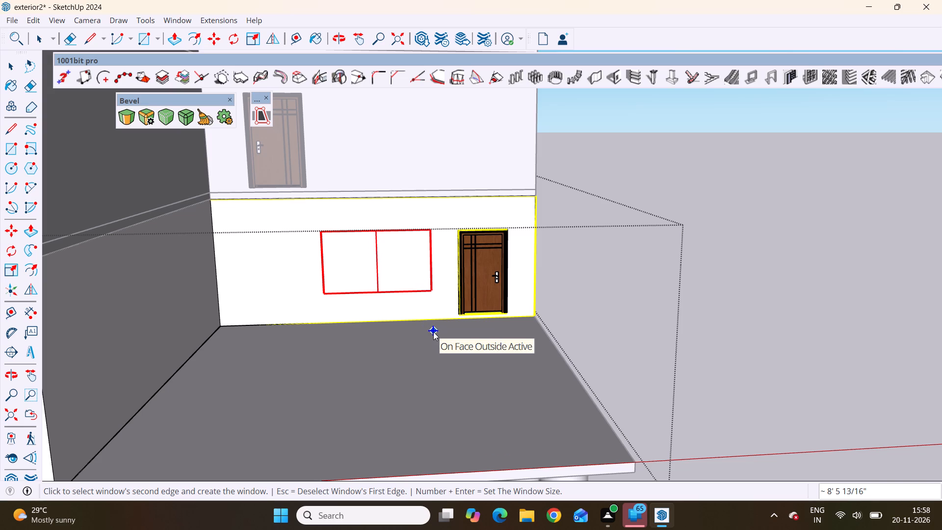
double_click(433, 332)
scroll(321, 233, down, 6)
middle_click(381, 271)
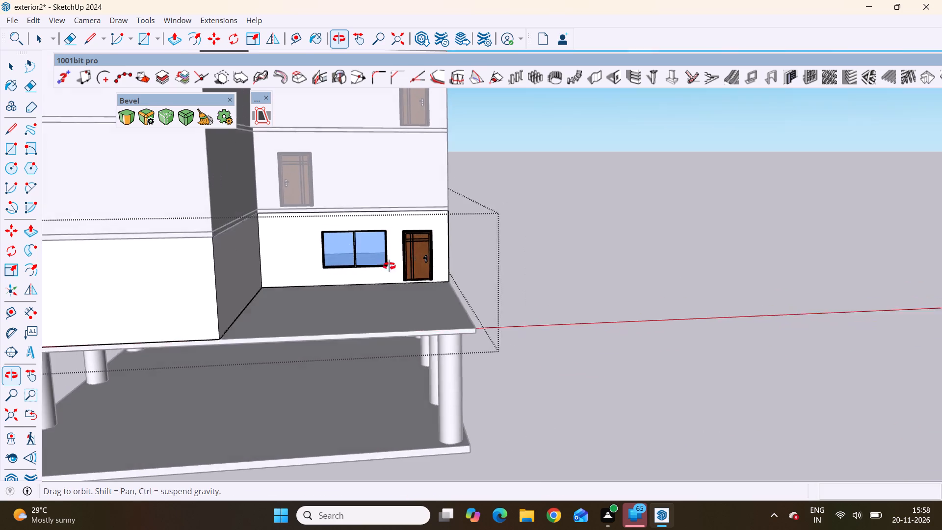
Finish the window command and exit editing of the lowest storey's group.
key(space)
click(572, 241)
scroll(291, 257, down, 2)
middle_drag(287, 281, 288, 307)
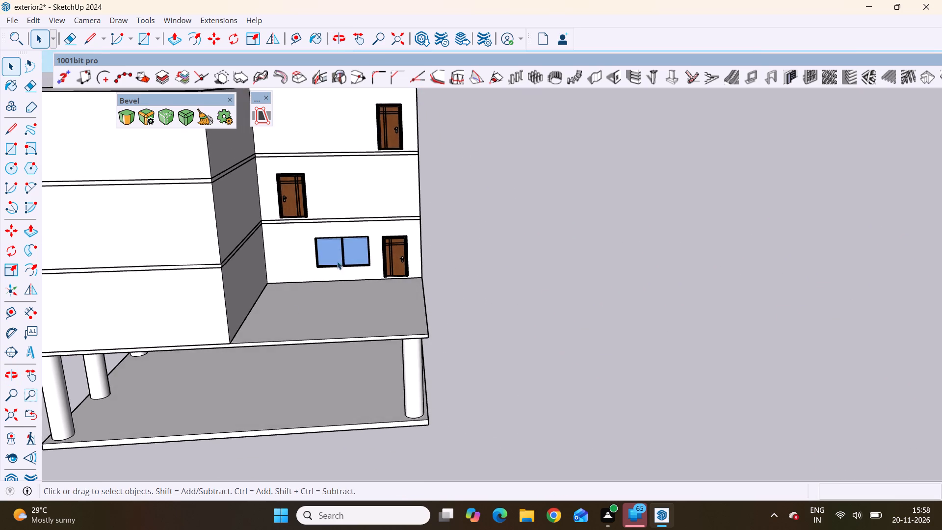
scroll(346, 253, up, 2)
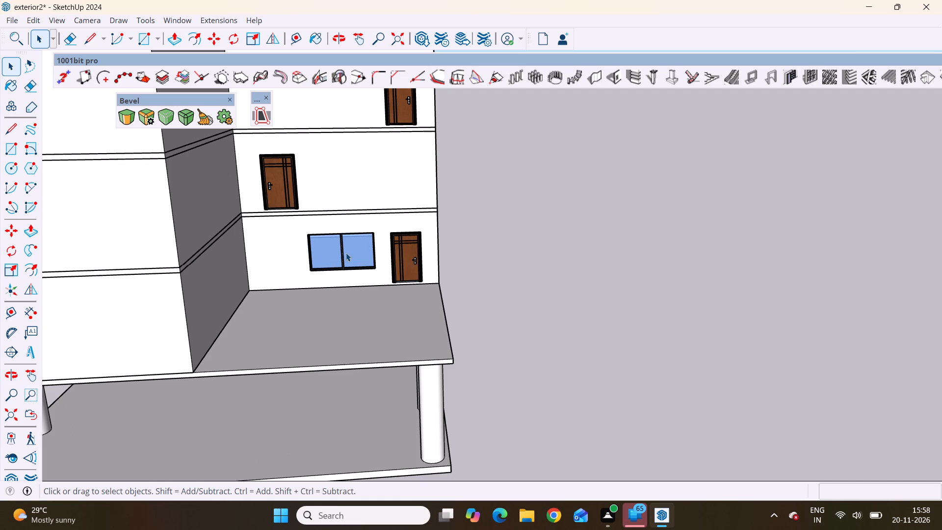